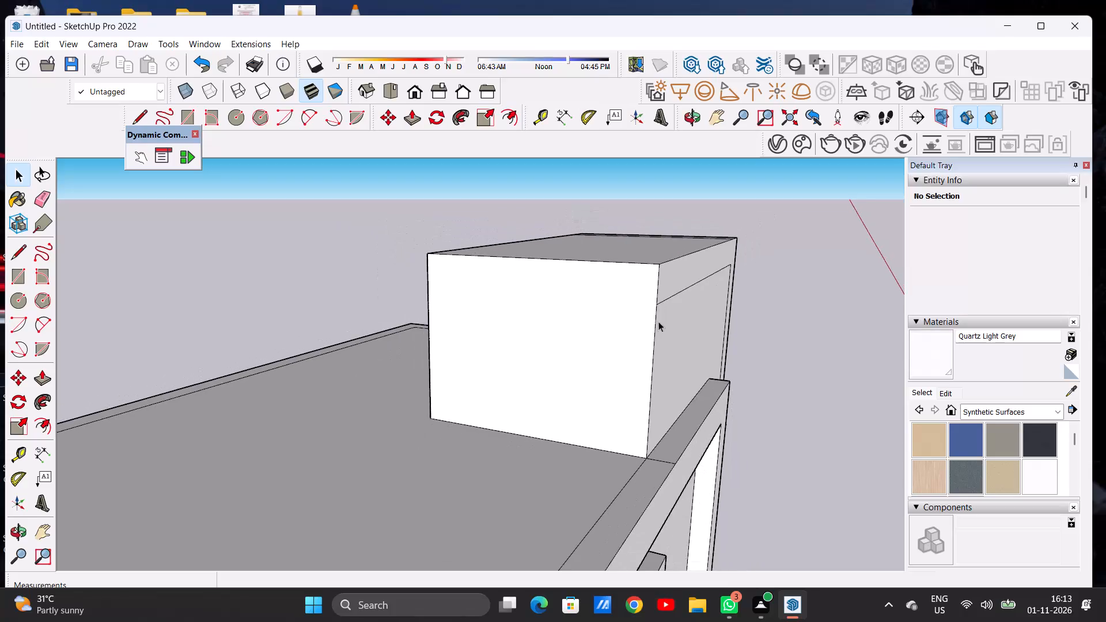
Draw a line about 10' 3 1/4" long across the rooftop block's side face, continuing from the front border's lower edge.
{"action": "middle_click_drag", "start_coordinate": [650, 316], "coordinate": [612, 345]}
{"action": "scroll", "coordinate": [613, 340], "scroll_direction": "up", "scroll_amount": 7}
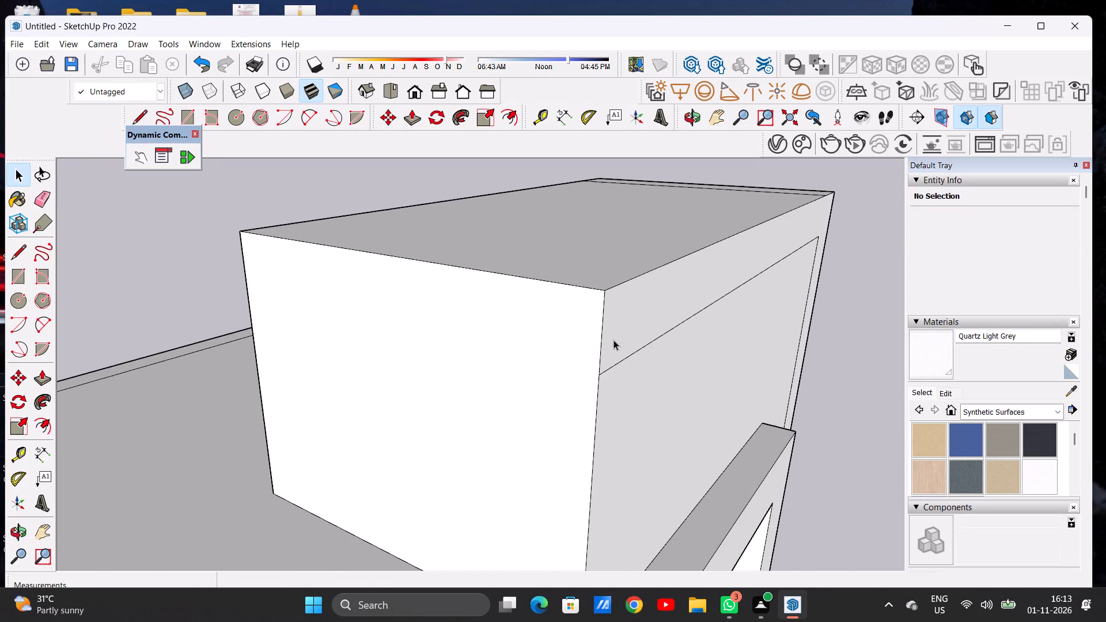
{"action": "key", "text": "l"}
{"action": "scroll", "coordinate": [609, 382], "scroll_direction": "up", "scroll_amount": 4}
{"action": "left_click", "coordinate": [593, 373]}
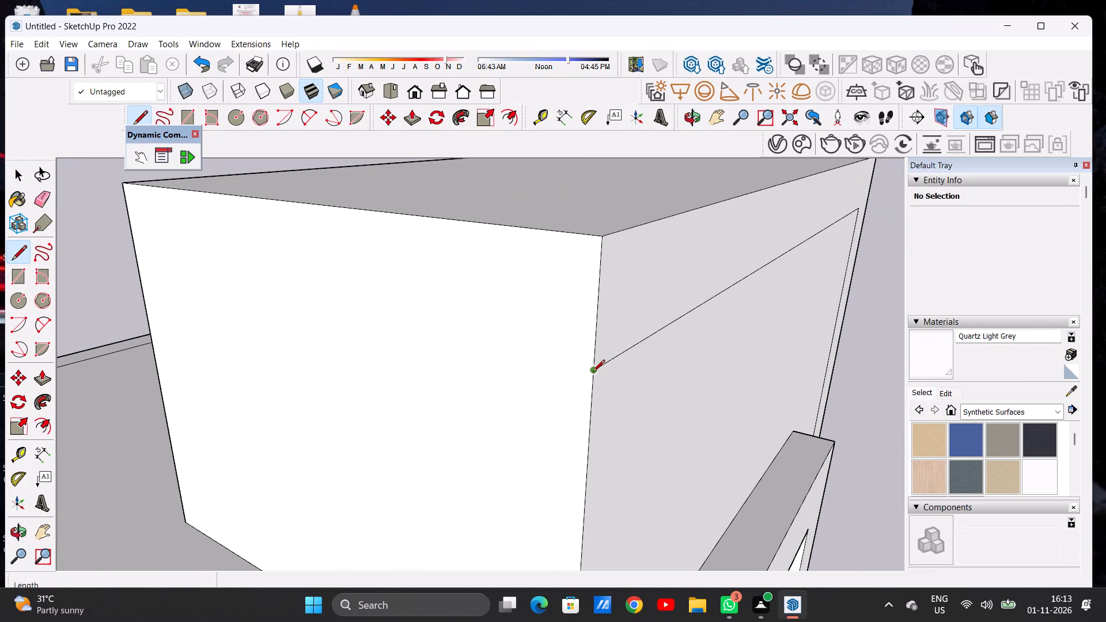
{"action": "scroll", "coordinate": [537, 352], "scroll_direction": "down", "scroll_amount": 12}
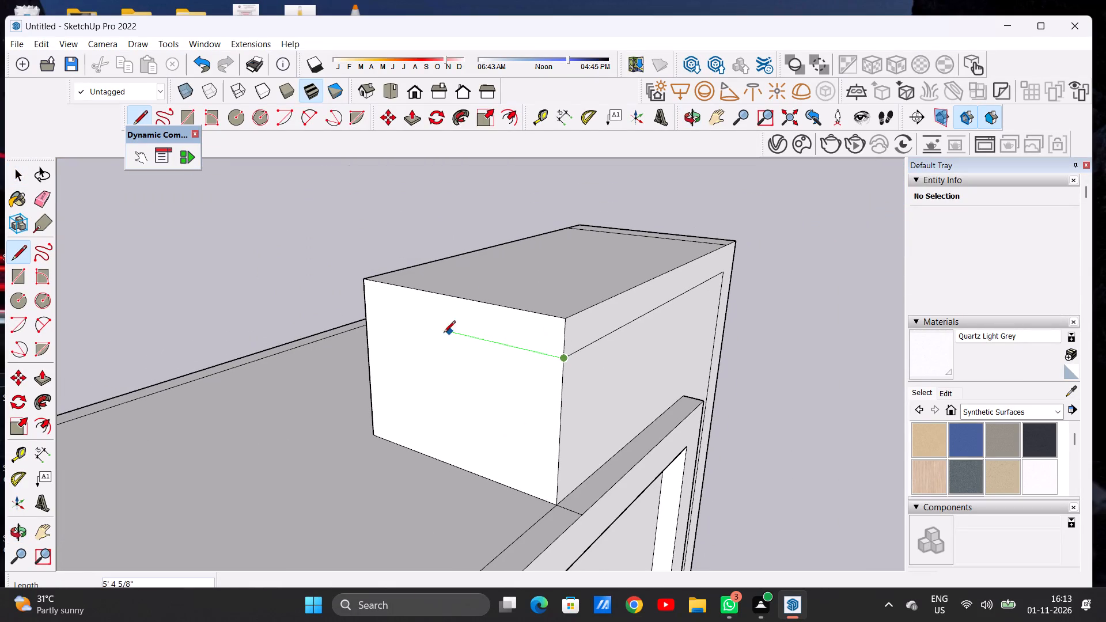
{"action": "scroll", "coordinate": [376, 320], "scroll_direction": "up", "scroll_amount": 7}
{"action": "left_click", "coordinate": [358, 299]}
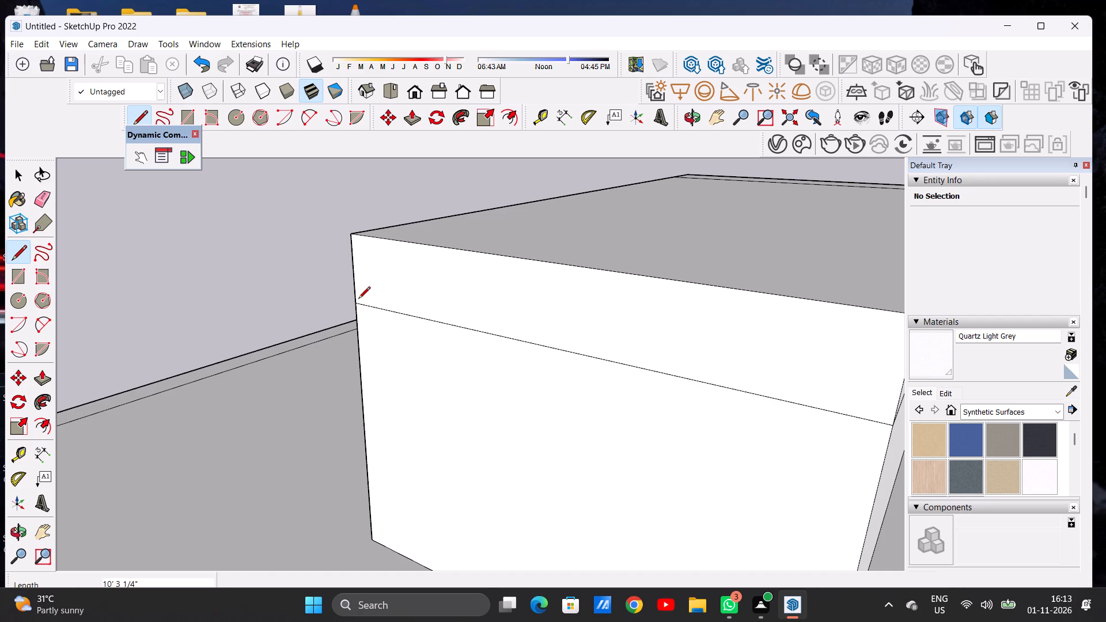
{"action": "key", "text": "space"}
{"action": "key", "text": "space"}
Push/Pull the border face around the rooftop tower's front outward by about 10 3/16".
{"action": "scroll", "coordinate": [362, 279], "scroll_direction": "down", "scroll_amount": 17}
{"action": "middle_click_drag", "start_coordinate": [516, 309], "coordinate": [413, 290]}
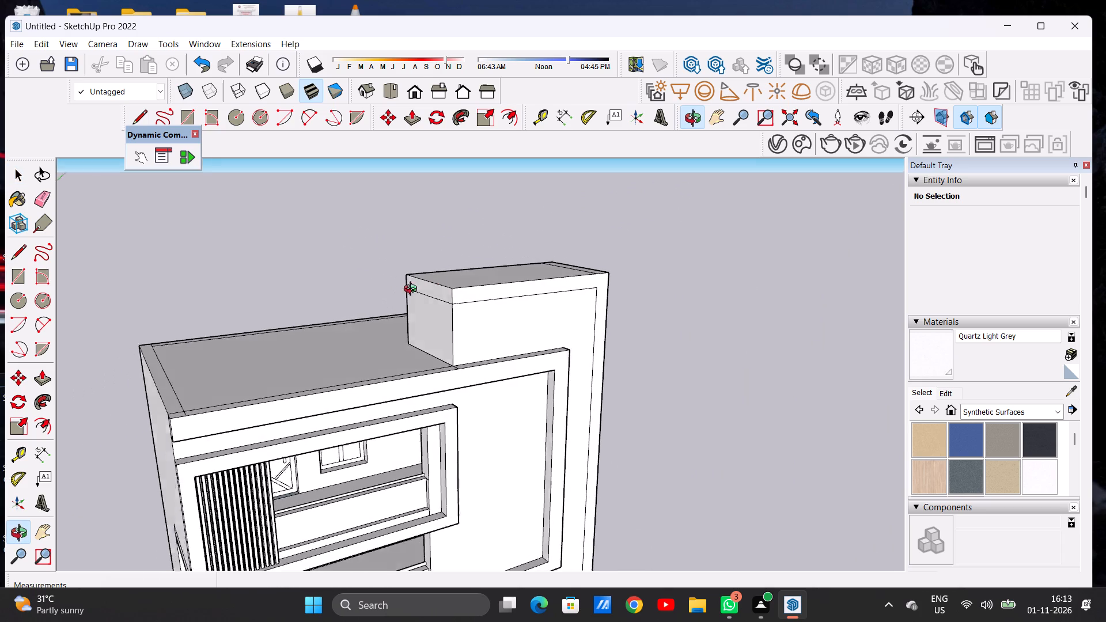
{"action": "middle_click_drag", "start_coordinate": [413, 290], "coordinate": [407, 293]}
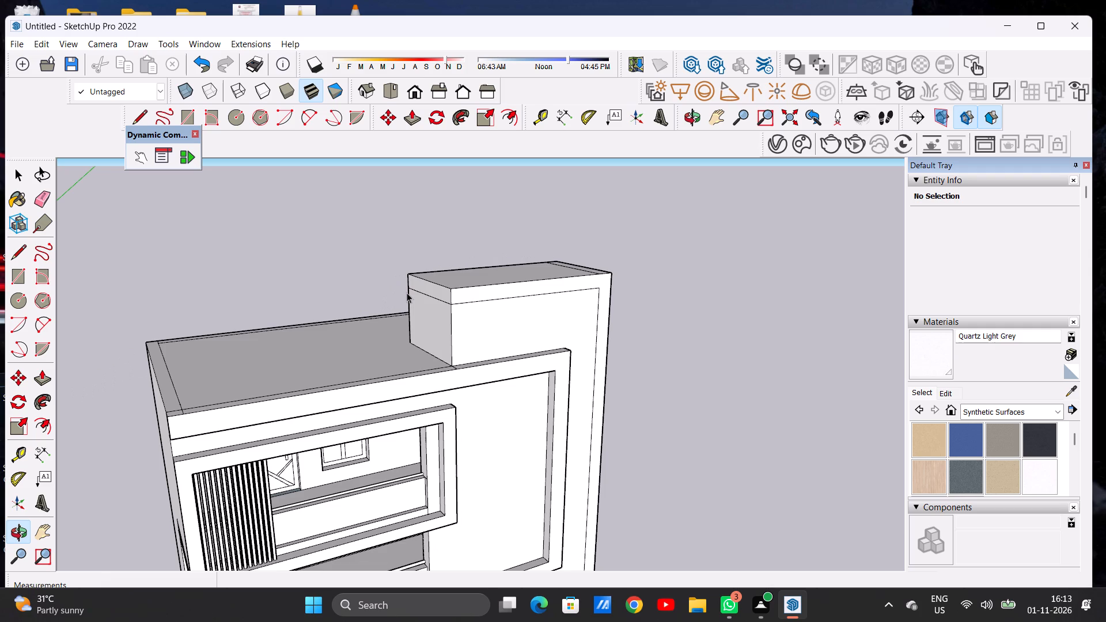
{"action": "scroll", "coordinate": [407, 293], "scroll_direction": "down", "scroll_amount": 7}
{"action": "middle_click_drag", "start_coordinate": [498, 305], "coordinate": [383, 296]}
{"action": "scroll", "coordinate": [419, 282], "scroll_direction": "down", "scroll_amount": 5}
{"action": "middle_click_drag", "start_coordinate": [474, 324], "coordinate": [441, 320]}
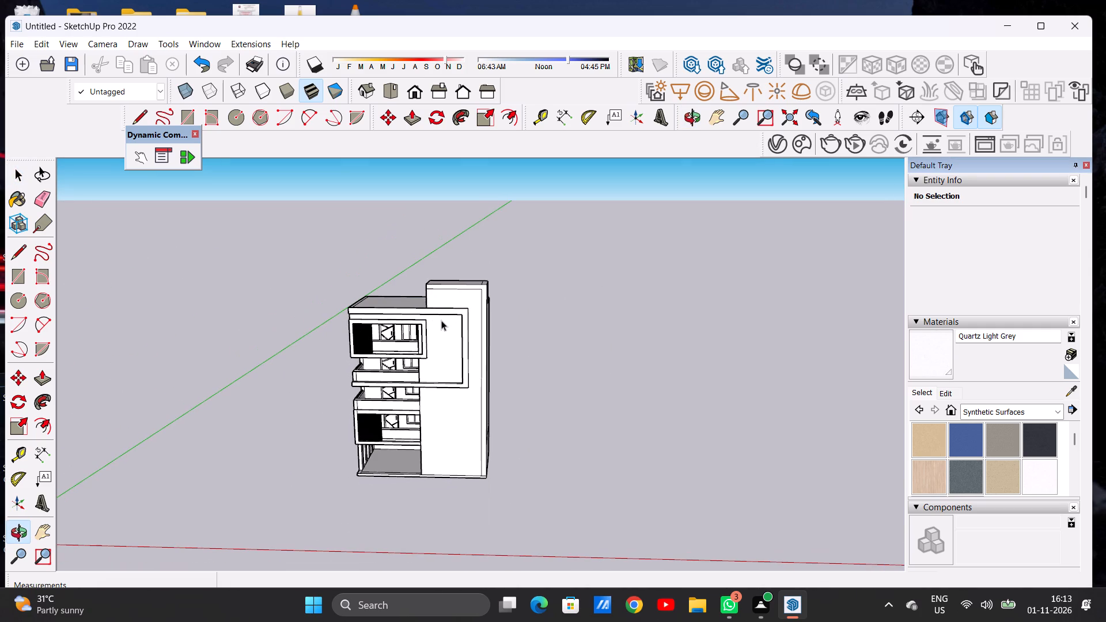
{"action": "scroll", "coordinate": [497, 299], "scroll_direction": "up", "scroll_amount": 6}
{"action": "middle_click_drag", "start_coordinate": [478, 283], "coordinate": [408, 320]}
{"action": "scroll", "coordinate": [435, 293], "scroll_direction": "up", "scroll_amount": 10}
{"action": "key", "text": "p"}
{"action": "middle_click_drag", "start_coordinate": [491, 292], "coordinate": [446, 301]}
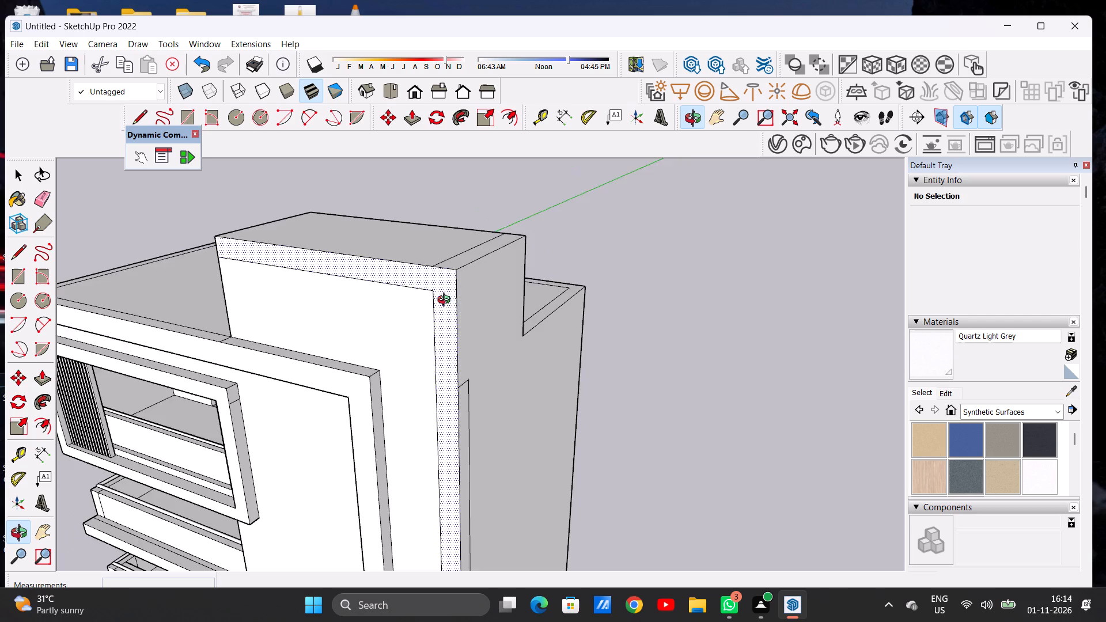
{"action": "middle_click_drag", "start_coordinate": [446, 301], "coordinate": [390, 329]}
{"action": "scroll", "coordinate": [378, 322], "scroll_direction": "up", "scroll_amount": 1}
{"action": "scroll", "coordinate": [378, 322], "scroll_direction": "down", "scroll_amount": 1}
{"action": "scroll", "coordinate": [378, 322], "scroll_direction": "up", "scroll_amount": 4}
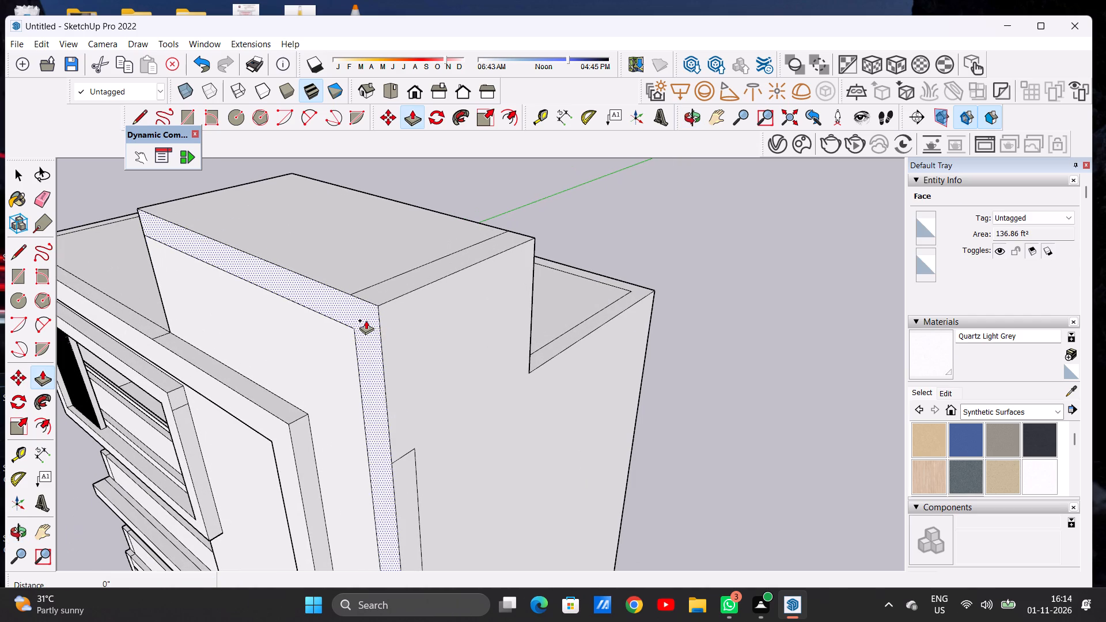
{"action": "left_click", "coordinate": [366, 320]}
{"action": "left_click", "coordinate": [350, 328]}
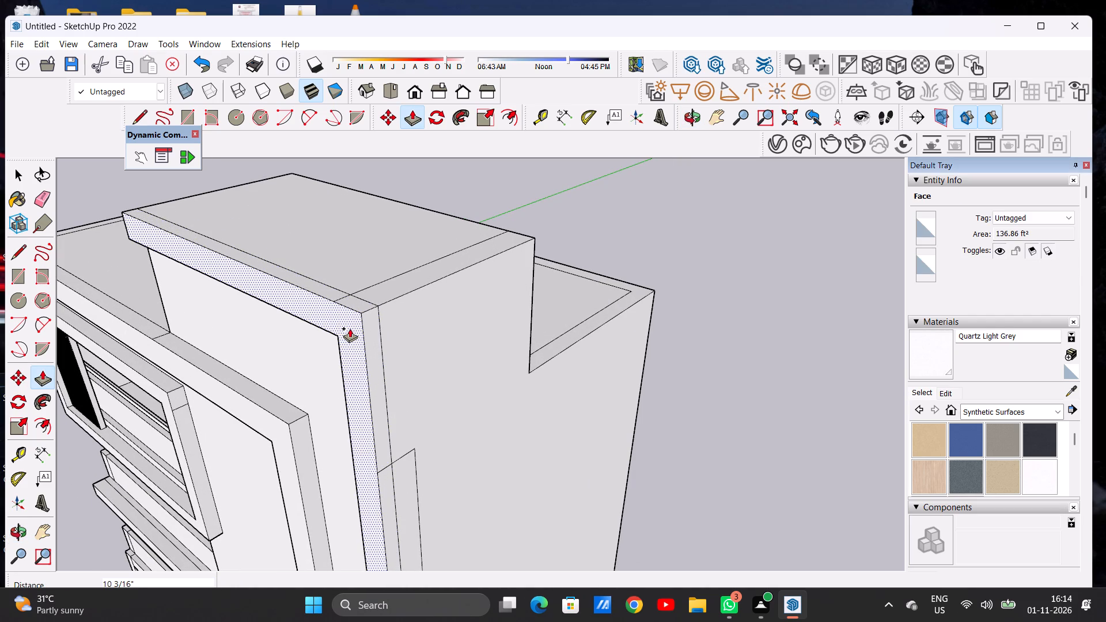
{"action": "key", "text": "space"}
Examine the building's front elevation with the raised border around the tower.
{"action": "scroll", "coordinate": [422, 310], "scroll_direction": "down", "scroll_amount": 15}
{"action": "middle_click_drag", "start_coordinate": [403, 336], "coordinate": [575, 244]}
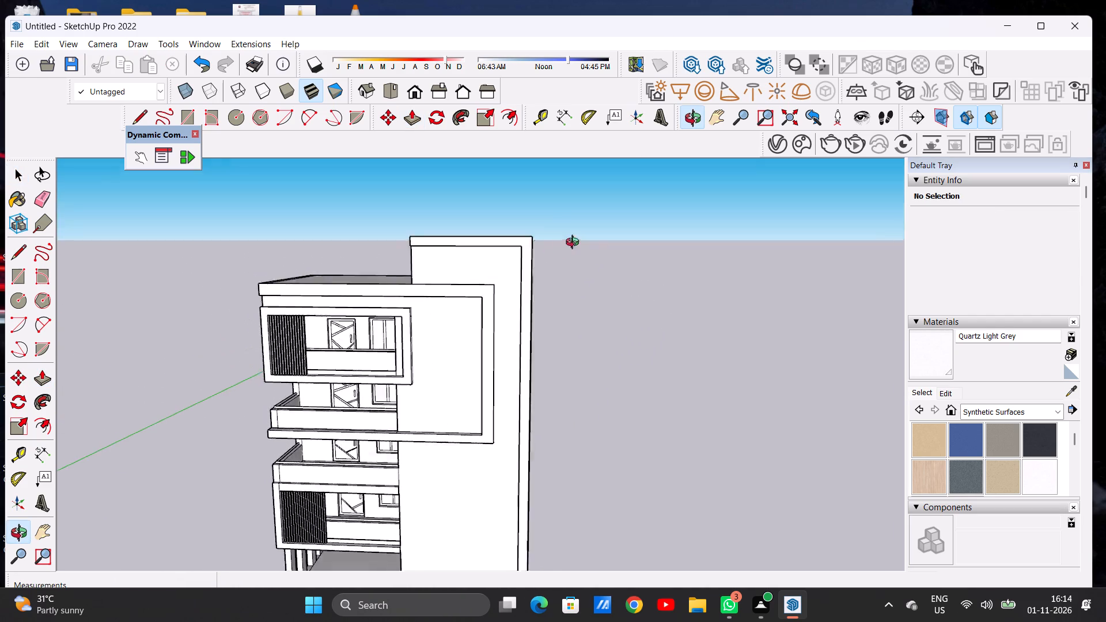
{"action": "middle_click_drag", "start_coordinate": [575, 244], "coordinate": [593, 259]}
{"action": "scroll", "coordinate": [554, 253], "scroll_direction": "down", "scroll_amount": 7}
{"action": "middle_click_drag", "start_coordinate": [544, 344], "coordinate": [541, 327]}
{"action": "scroll", "coordinate": [465, 331], "scroll_direction": "down", "scroll_amount": 7}
{"action": "middle_click_drag", "start_coordinate": [480, 347], "coordinate": [490, 332]}
{"action": "scroll", "coordinate": [490, 332], "scroll_direction": "up", "scroll_amount": 12}
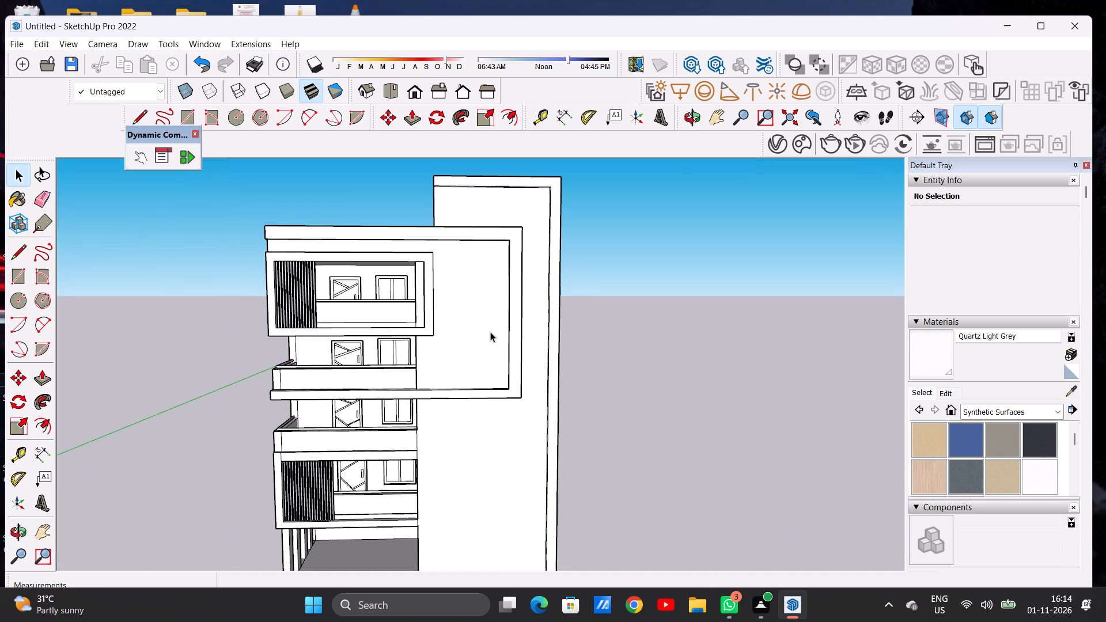
{"action": "middle_click_drag", "start_coordinate": [494, 331], "coordinate": [476, 351]}
{"action": "scroll", "coordinate": [481, 321], "scroll_direction": "down", "scroll_amount": 6}
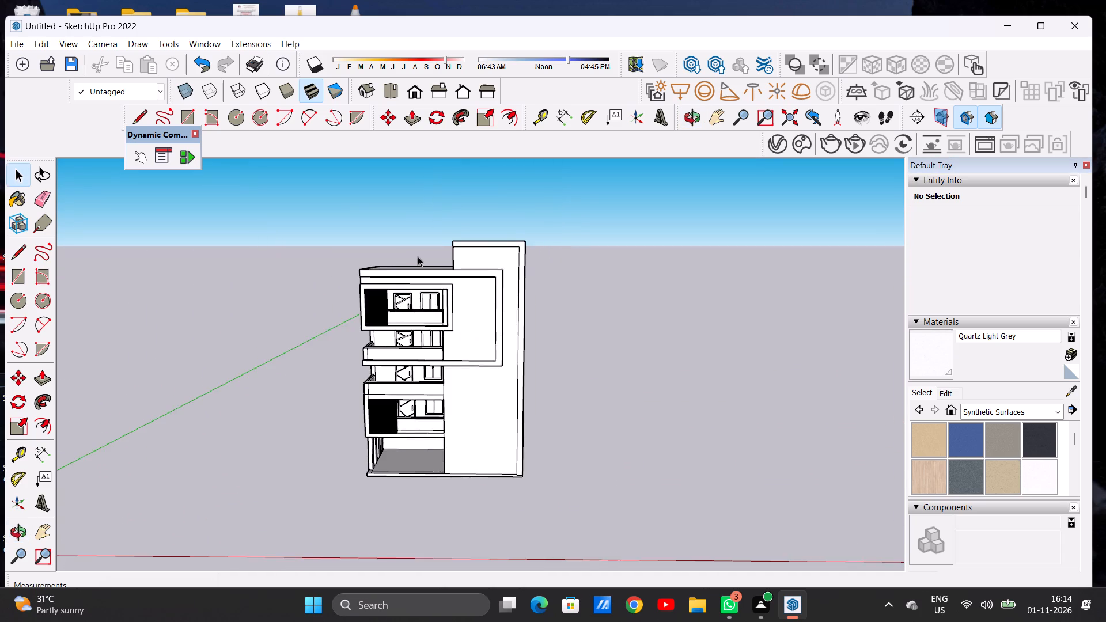
Erase the seam edge on the end of the tower's top band where the extruded border meets the block.
{"action": "middle_click_drag", "start_coordinate": [432, 259], "coordinate": [592, 336]}
{"action": "scroll", "coordinate": [474, 275], "scroll_direction": "up", "scroll_amount": 18}
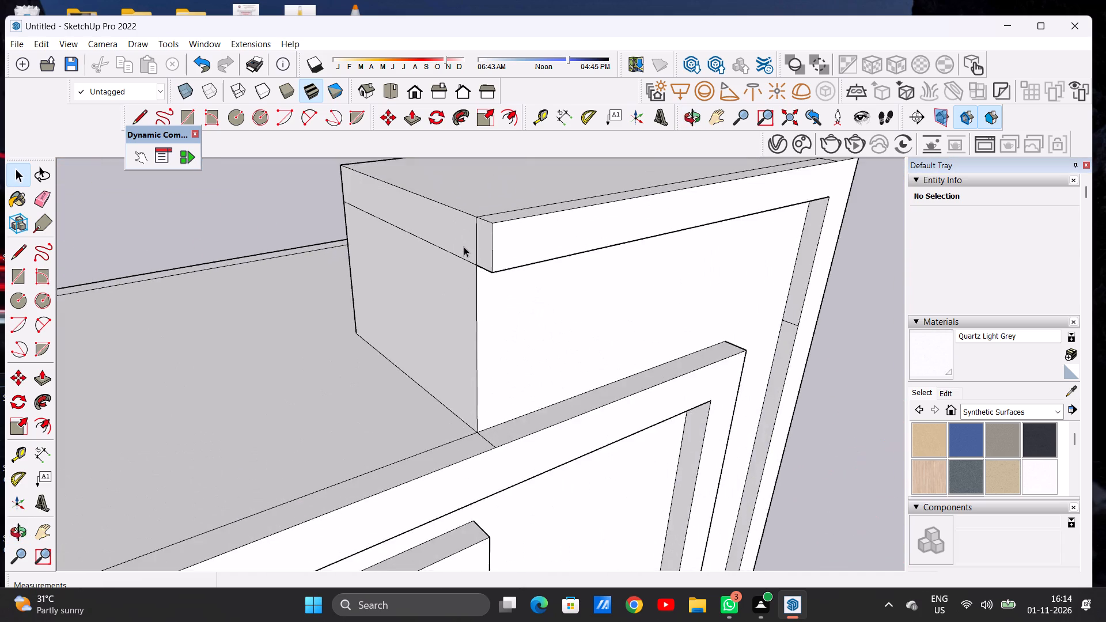
{"action": "scroll", "coordinate": [464, 246], "scroll_direction": "up", "scroll_amount": 6}
{"action": "key", "text": "e"}
{"action": "left_click_drag", "start_coordinate": [482, 241], "coordinate": [475, 244]}
{"action": "left_click_drag", "start_coordinate": [477, 241], "coordinate": [484, 249]}
Push/Pull the end face of the tower's top band outward to overhang the side wall above the roof.
{"action": "key", "text": "p"}
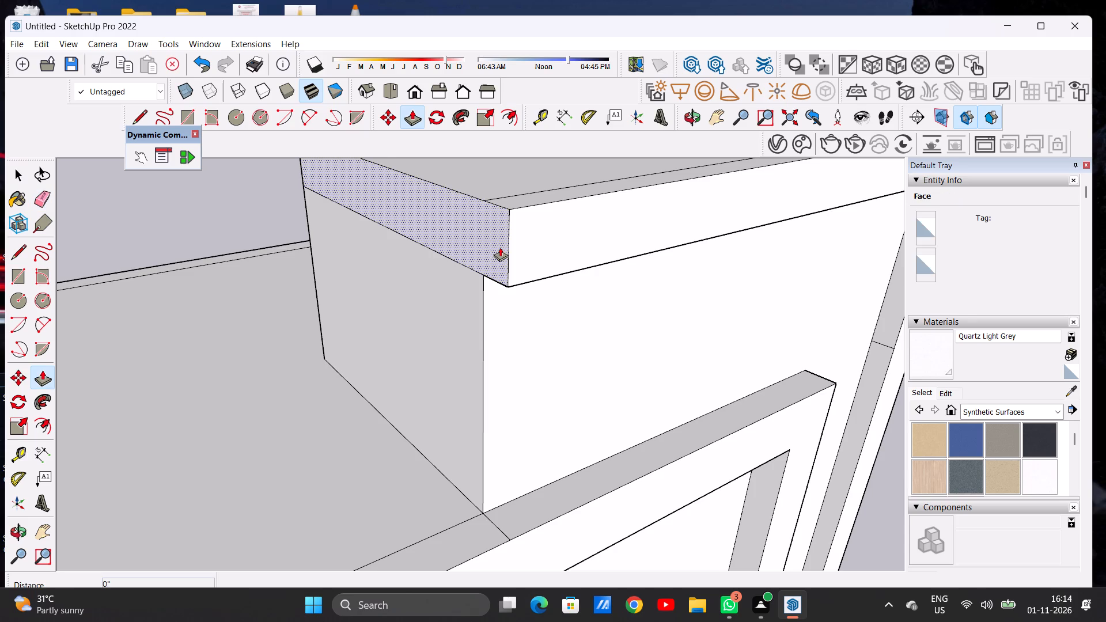
{"action": "left_click", "coordinate": [500, 247]}
{"action": "left_click", "coordinate": [453, 260]}
{"action": "key", "text": "space"}
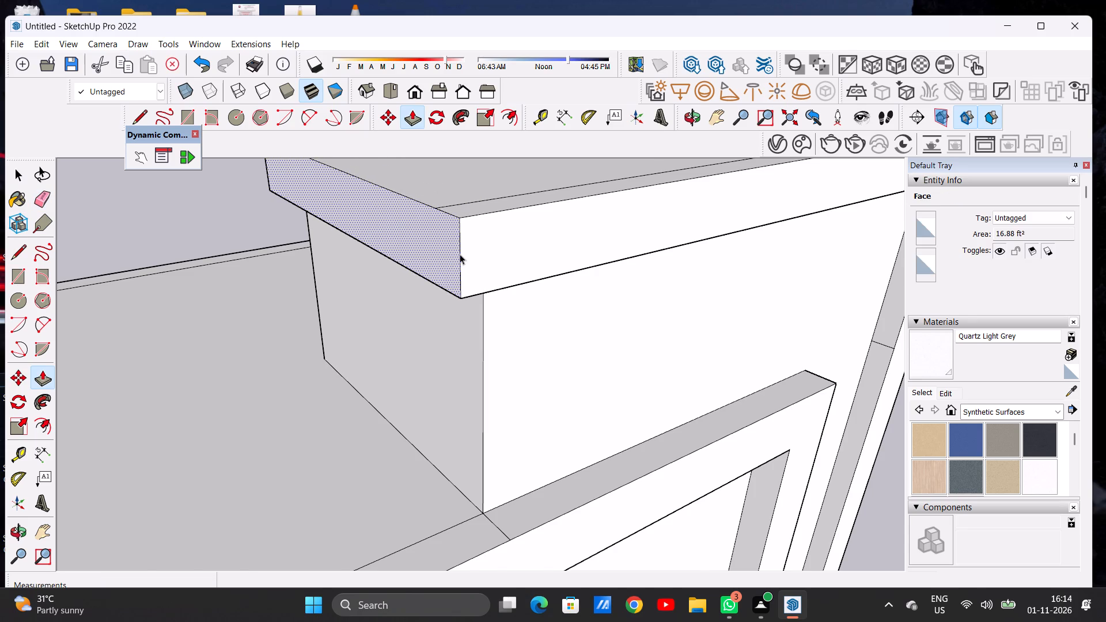
Push/Pull the end face of the tower's overhanging top band outward again by about 8".
{"action": "scroll", "coordinate": [461, 255], "scroll_direction": "down", "scroll_amount": 1}
{"action": "scroll", "coordinate": [464, 260], "scroll_direction": "up", "scroll_amount": 1}
{"action": "scroll", "coordinate": [465, 261], "scroll_direction": "down", "scroll_amount": 12}
{"action": "scroll", "coordinate": [493, 272], "scroll_direction": "up", "scroll_amount": 1}
{"action": "scroll", "coordinate": [499, 274], "scroll_direction": "down", "scroll_amount": 3}
{"action": "middle_click_drag", "start_coordinate": [574, 274], "coordinate": [415, 192]}
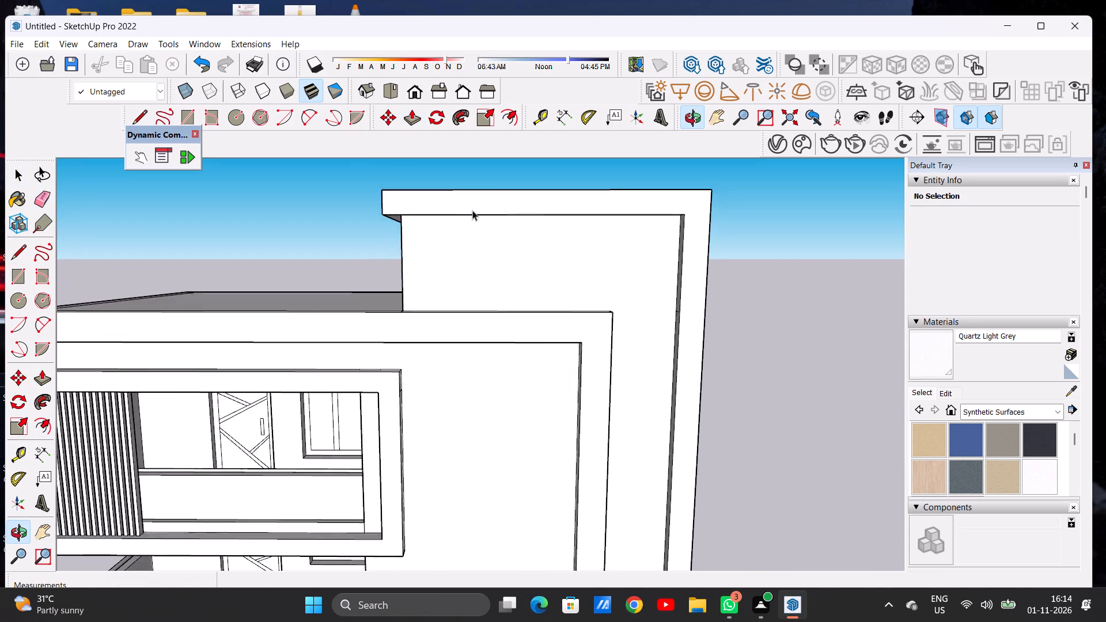
{"action": "scroll", "coordinate": [498, 216], "scroll_direction": "down", "scroll_amount": 8}
{"action": "middle_click_drag", "start_coordinate": [467, 227], "coordinate": [544, 235]}
{"action": "scroll", "coordinate": [461, 212], "scroll_direction": "up", "scroll_amount": 2}
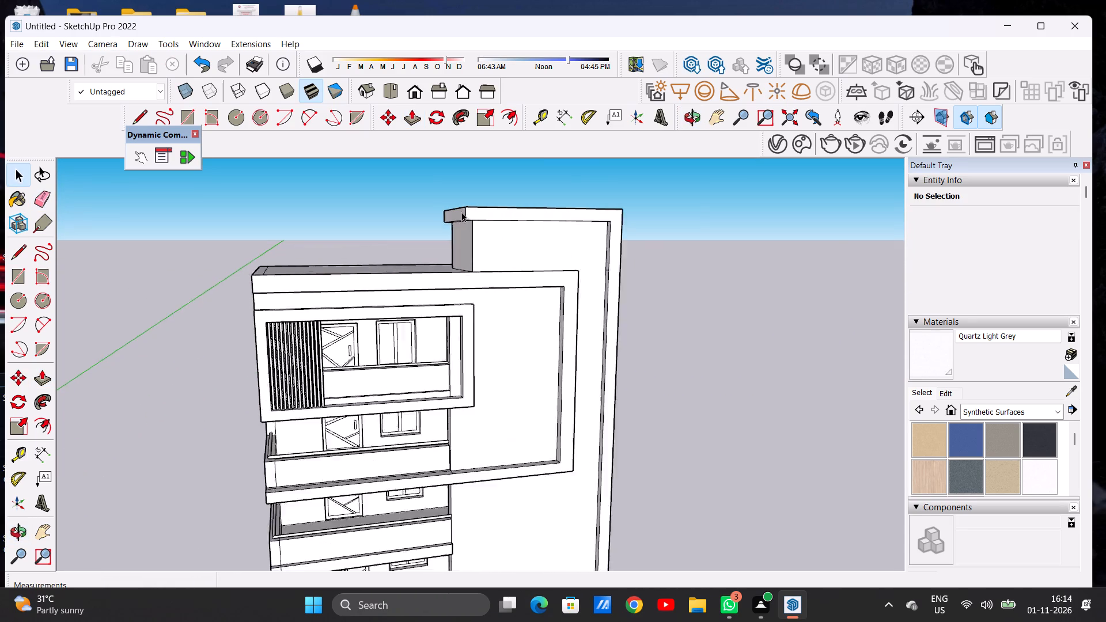
{"action": "scroll", "coordinate": [461, 212], "scroll_direction": "up", "scroll_amount": 8}
{"action": "key", "text": "p"}
{"action": "left_click", "coordinate": [471, 214]}
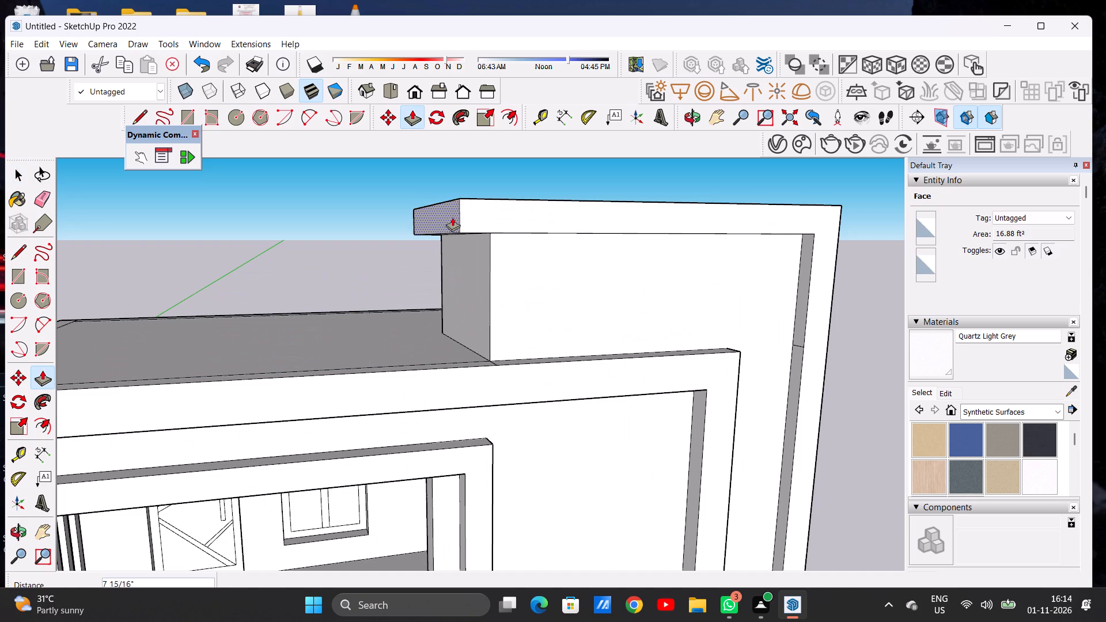
{"action": "left_click", "coordinate": [458, 219]}
{"action": "key", "text": "space"}
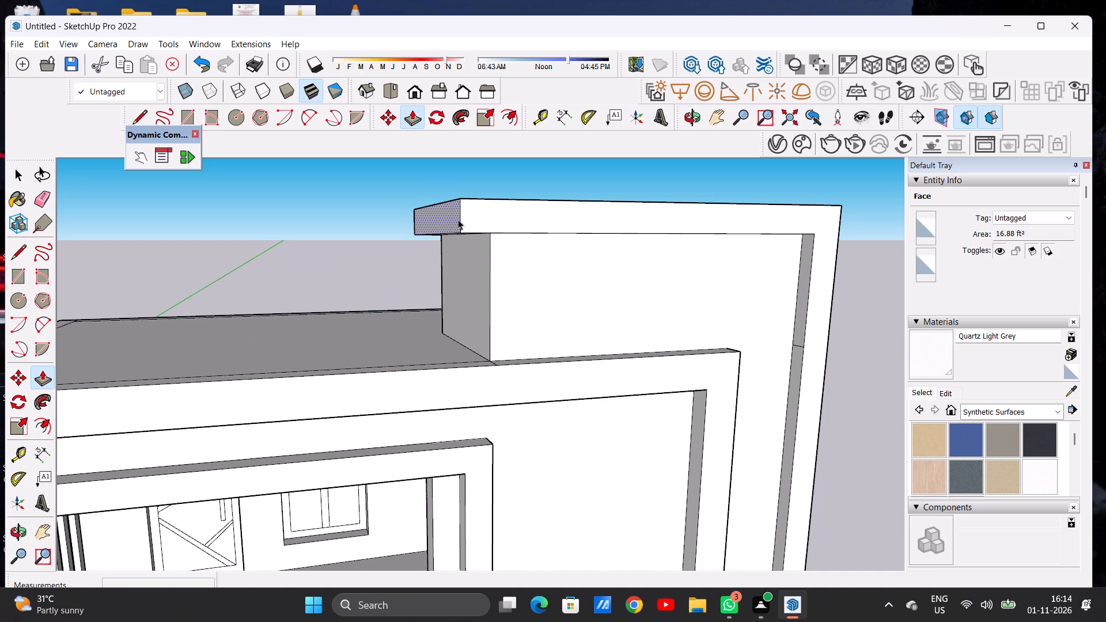
Push/Pull the tower's front border face further outward to deepen the projecting frame.
{"action": "scroll", "coordinate": [463, 228], "scroll_direction": "down", "scroll_amount": 13}
{"action": "middle_click_drag", "start_coordinate": [539, 261], "coordinate": [410, 267]}
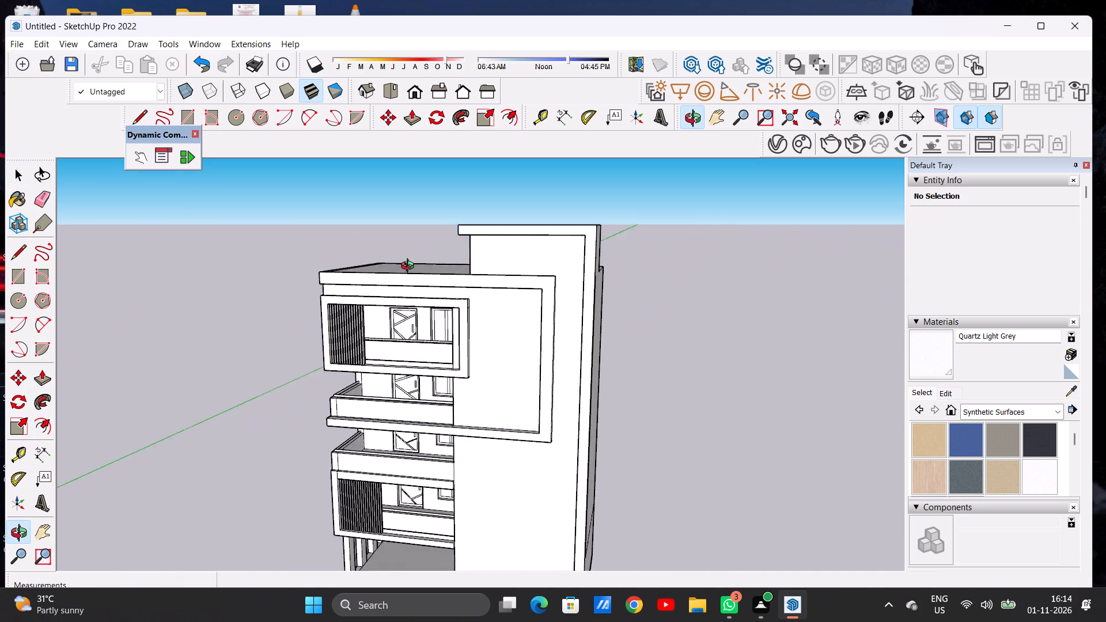
{"action": "middle_click_drag", "start_coordinate": [410, 267], "coordinate": [448, 189]}
{"action": "scroll", "coordinate": [568, 253], "scroll_direction": "up", "scroll_amount": 6}
{"action": "middle_click_drag", "start_coordinate": [589, 238], "coordinate": [605, 234]}
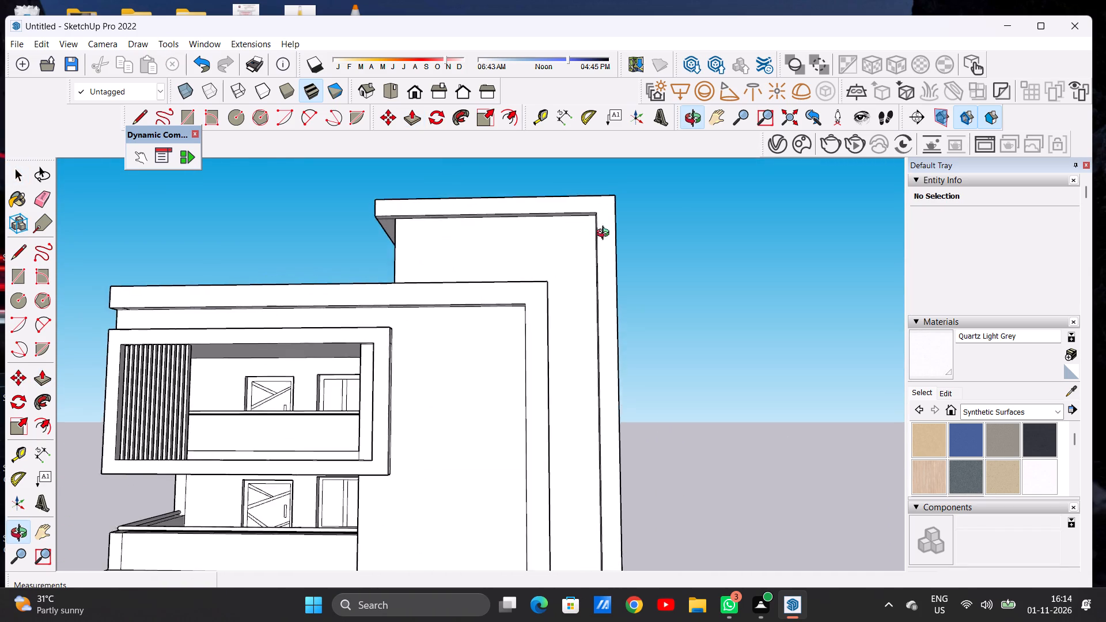
{"action": "middle_click_drag", "start_coordinate": [605, 234], "coordinate": [695, 276]}
{"action": "middle_click", "coordinate": [697, 282]}
{"action": "key", "text": "p"}
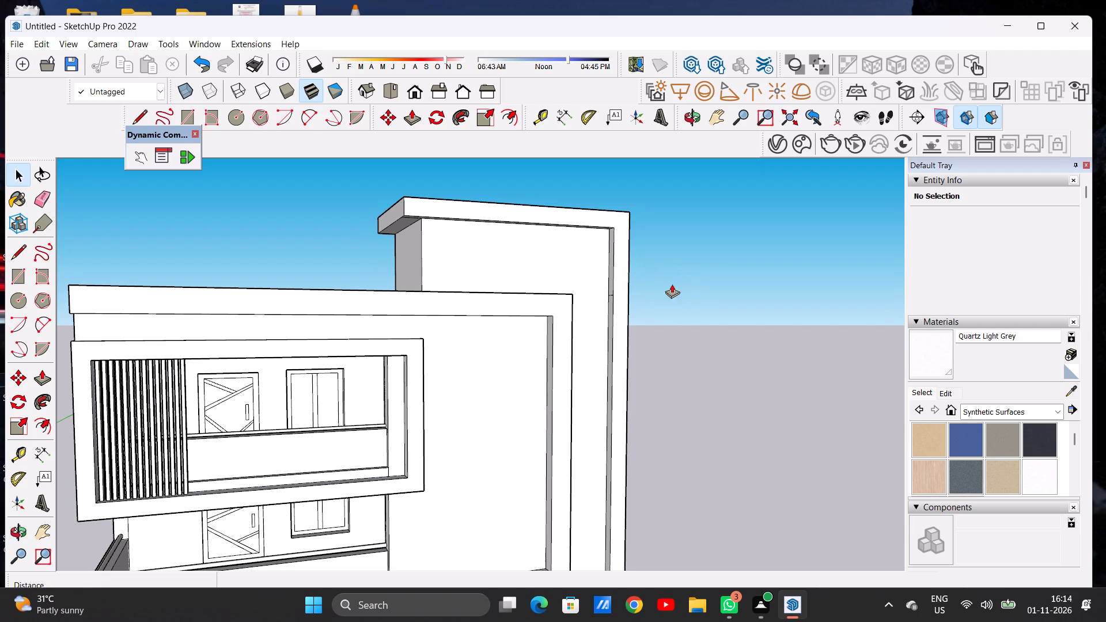
{"action": "scroll", "coordinate": [642, 299], "scroll_direction": "up", "scroll_amount": 2}
{"action": "scroll", "coordinate": [628, 305], "scroll_direction": "down", "scroll_amount": 1}
{"action": "scroll", "coordinate": [618, 310], "scroll_direction": "up", "scroll_amount": 3}
{"action": "left_click", "coordinate": [616, 305]}
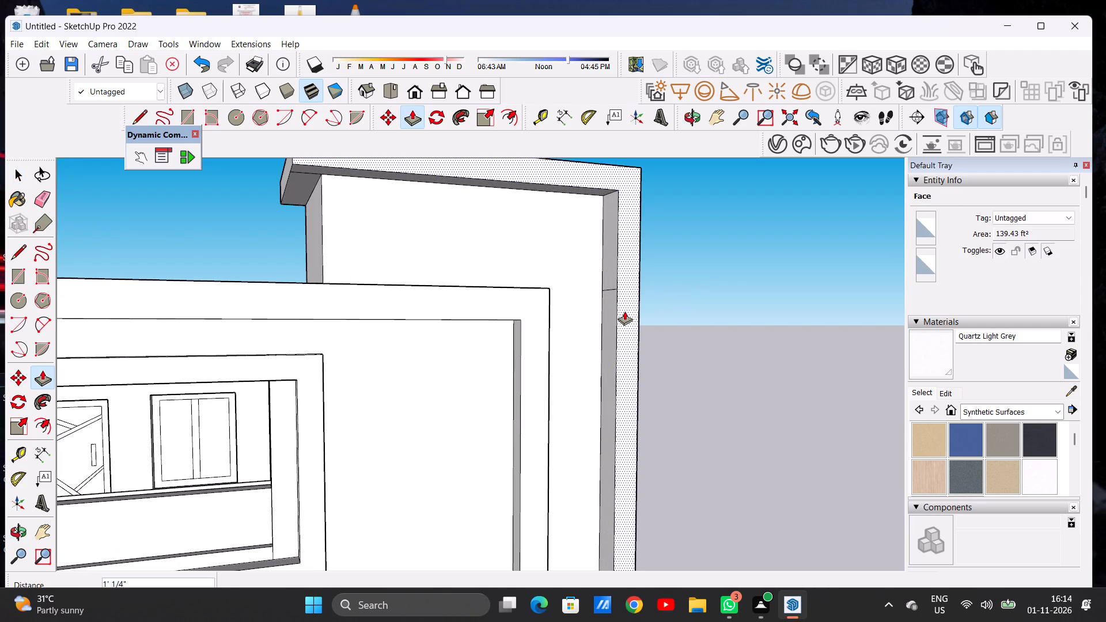
{"action": "left_click", "coordinate": [621, 303]}
{"action": "key", "text": "space"}
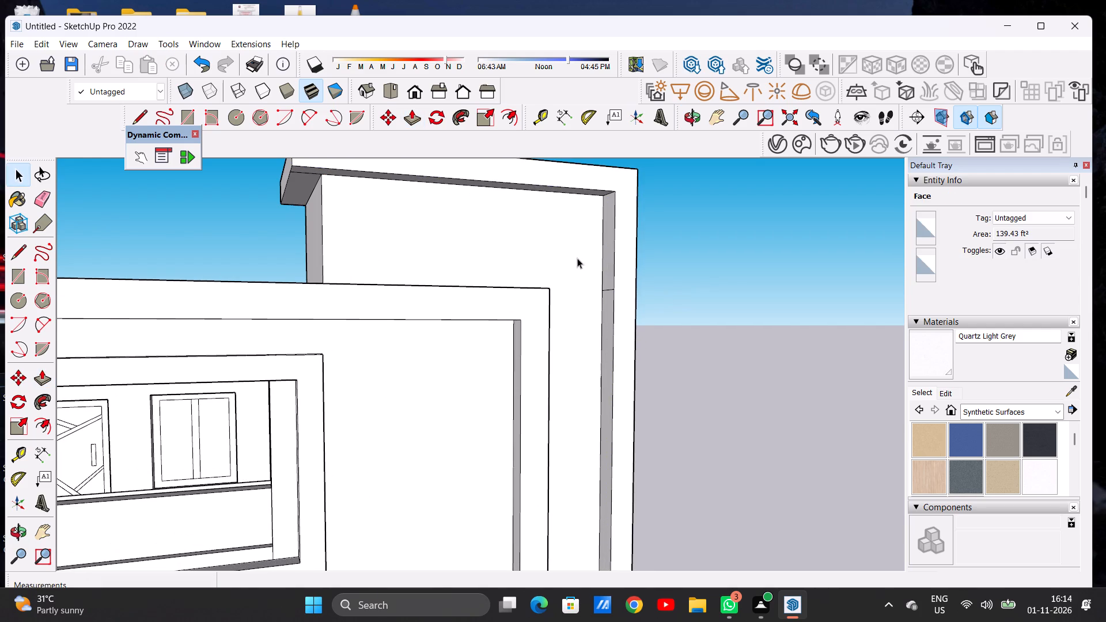
Erase the stray short edge on the inner side of the tower frame's vertical band.
{"action": "middle_click_drag", "start_coordinate": [566, 251], "coordinate": [619, 336]}
{"action": "scroll", "coordinate": [612, 315], "scroll_direction": "up", "scroll_amount": 2}
{"action": "scroll", "coordinate": [612, 315], "scroll_direction": "down", "scroll_amount": 1}
{"action": "scroll", "coordinate": [612, 315], "scroll_direction": "up", "scroll_amount": 3}
{"action": "key", "text": "e"}
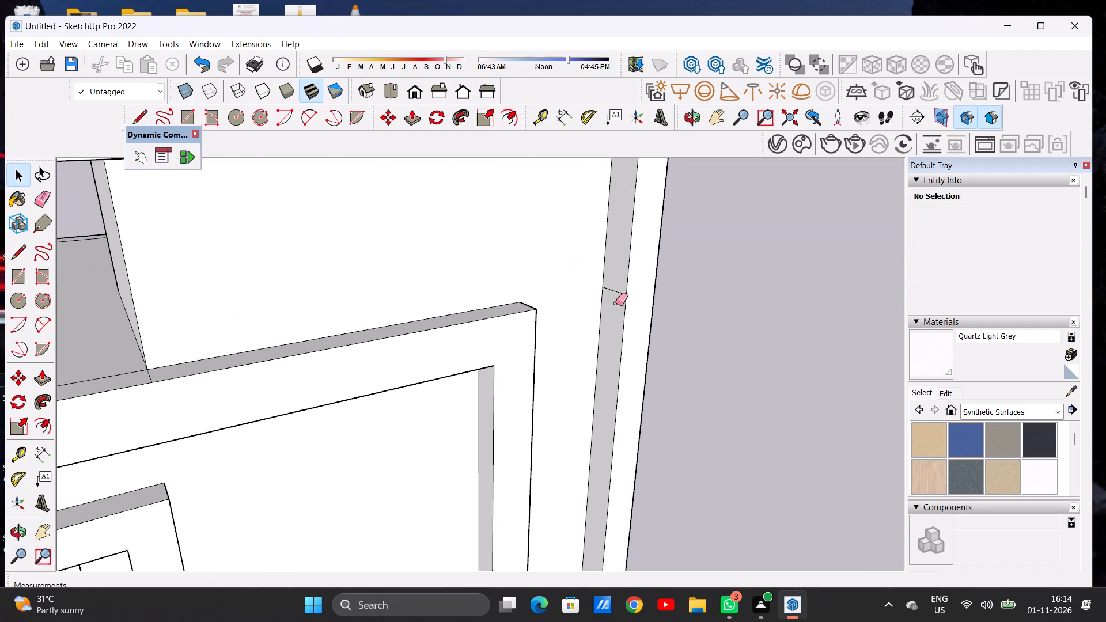
{"action": "left_click_drag", "start_coordinate": [616, 289], "coordinate": [616, 302]}
{"action": "key", "text": "space"}
Examine the whole front facade, from the tower's overhanging top down to the blank wall at ground level.
{"action": "scroll", "coordinate": [565, 282], "scroll_direction": "down", "scroll_amount": 6}
{"action": "scroll", "coordinate": [565, 291], "scroll_direction": "up", "scroll_amount": 1}
{"action": "scroll", "coordinate": [565, 292], "scroll_direction": "down", "scroll_amount": 10}
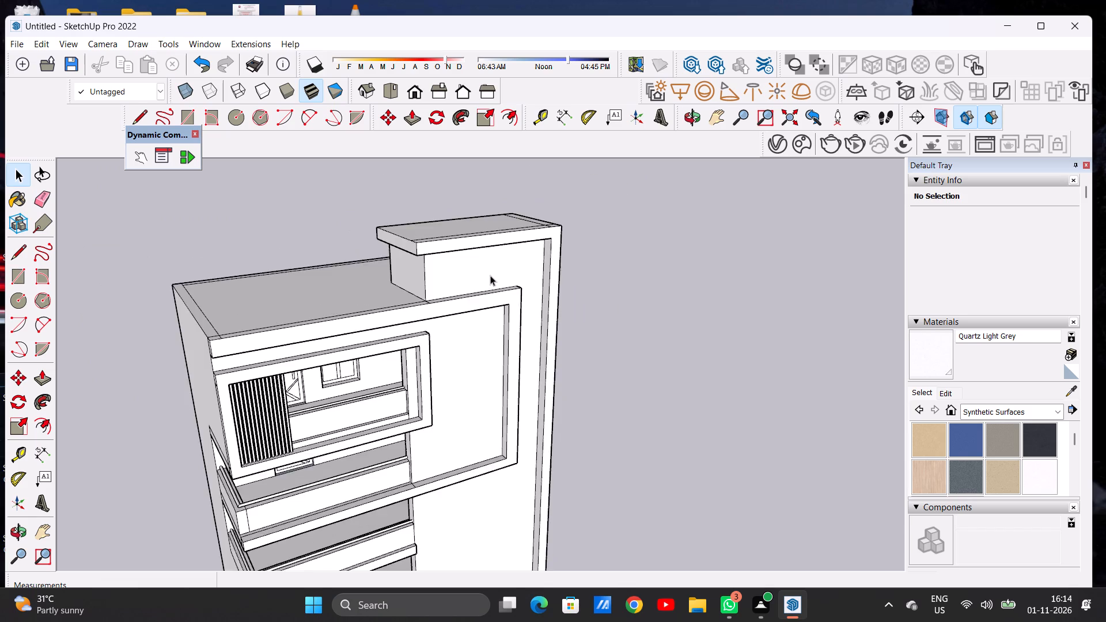
{"action": "scroll", "coordinate": [490, 275], "scroll_direction": "down", "scroll_amount": 6}
{"action": "middle_click_drag", "start_coordinate": [587, 297], "coordinate": [436, 258]}
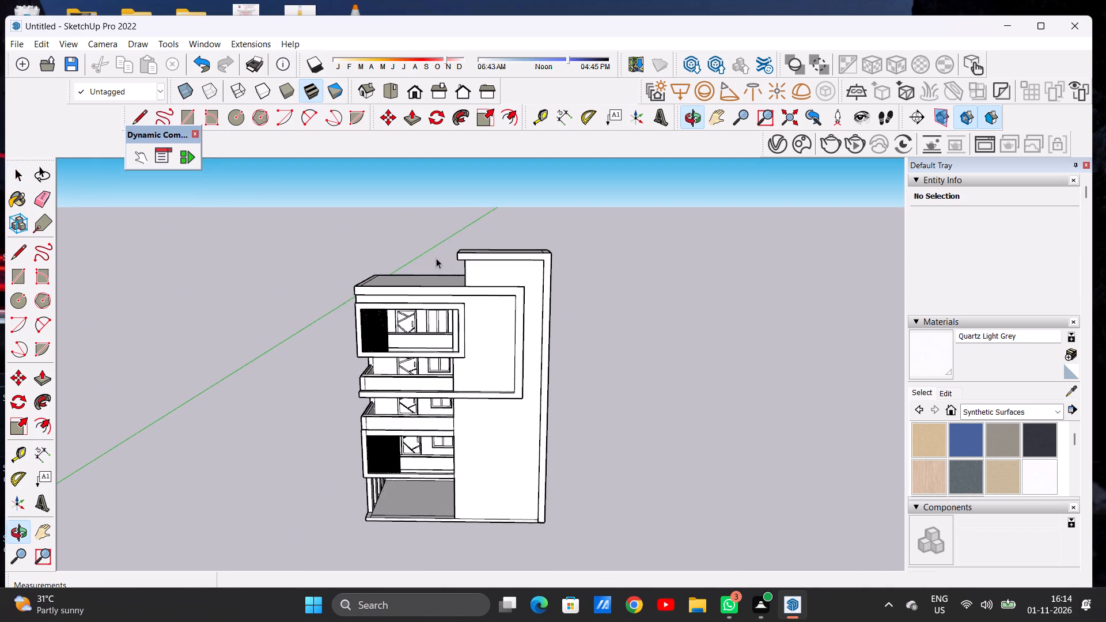
{"action": "scroll", "coordinate": [461, 258], "scroll_direction": "up", "scroll_amount": 1}
{"action": "scroll", "coordinate": [496, 246], "scroll_direction": "down", "scroll_amount": 3}
{"action": "scroll", "coordinate": [496, 246], "scroll_direction": "up", "scroll_amount": 1}
{"action": "scroll", "coordinate": [496, 246], "scroll_direction": "down", "scroll_amount": 2}
{"action": "scroll", "coordinate": [504, 346], "scroll_direction": "up", "scroll_amount": 6}
{"action": "middle_click_drag", "start_coordinate": [491, 355], "coordinate": [509, 337]}
{"action": "scroll", "coordinate": [534, 250], "scroll_direction": "down", "scroll_amount": 5}
{"action": "middle_click_drag", "start_coordinate": [544, 336], "coordinate": [529, 320]}
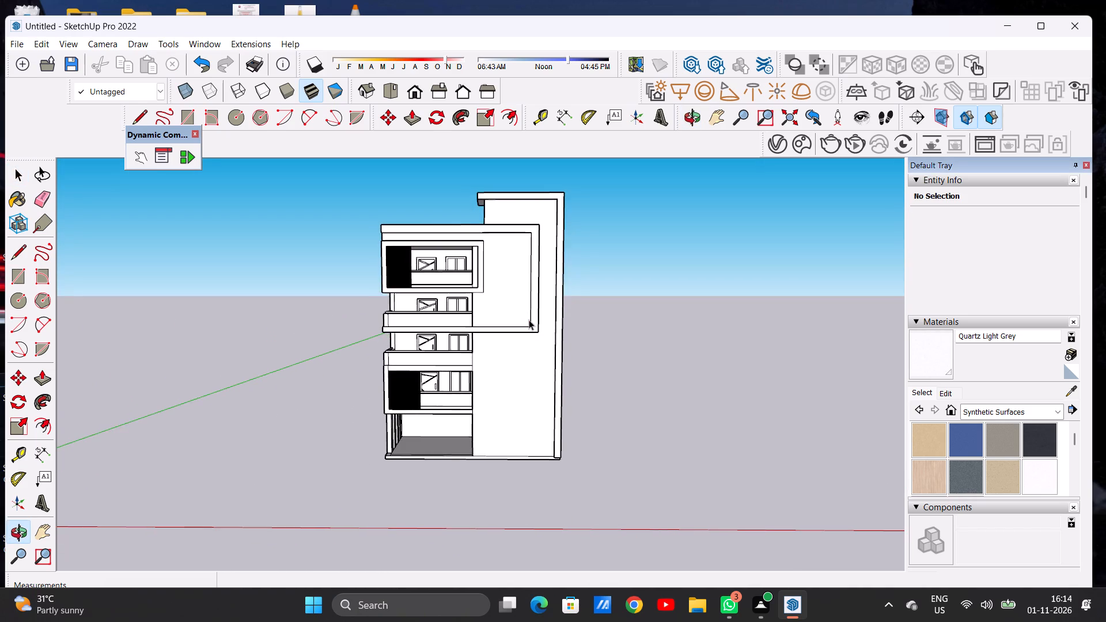
{"action": "scroll", "coordinate": [529, 320], "scroll_direction": "down", "scroll_amount": 5}
{"action": "scroll", "coordinate": [518, 373], "scroll_direction": "up", "scroll_amount": 4}
{"action": "scroll", "coordinate": [517, 376], "scroll_direction": "down", "scroll_amount": 2}
{"action": "scroll", "coordinate": [517, 376], "scroll_direction": "up", "scroll_amount": 4}
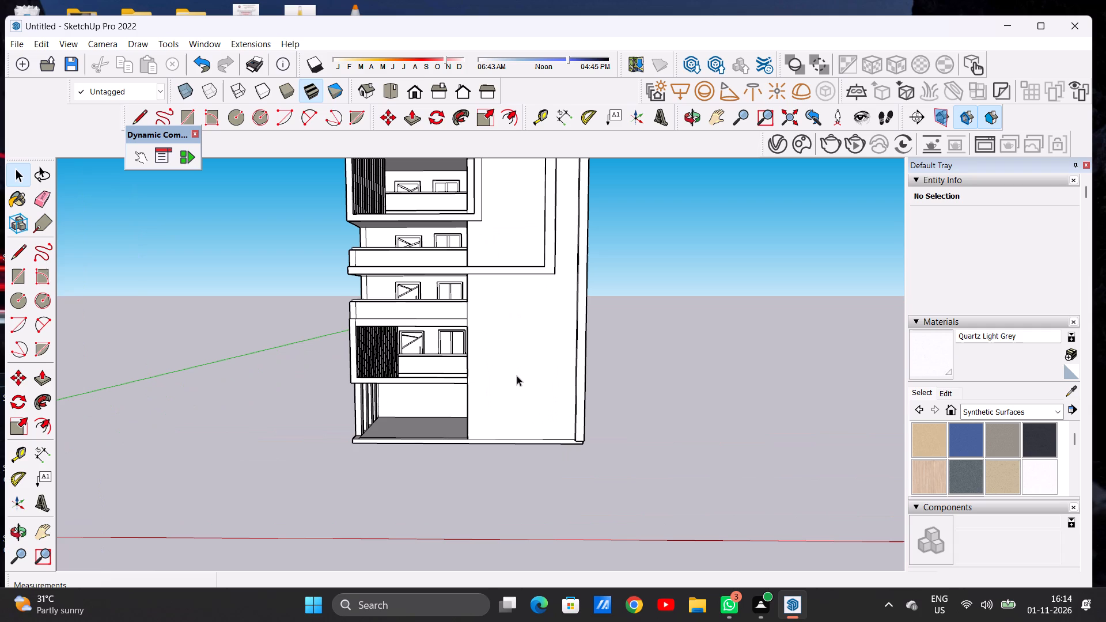
{"action": "scroll", "coordinate": [507, 323], "scroll_direction": "down", "scroll_amount": 1}
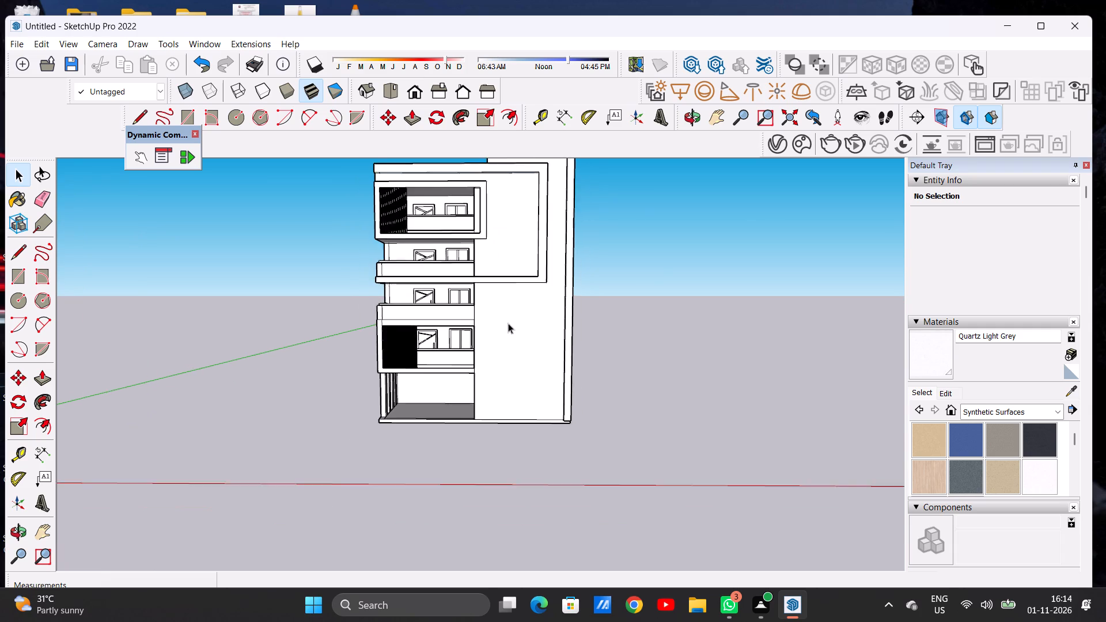
{"action": "scroll", "coordinate": [508, 323], "scroll_direction": "down", "scroll_amount": 2}
{"action": "middle_click_drag", "start_coordinate": [516, 366], "coordinate": [516, 360]}
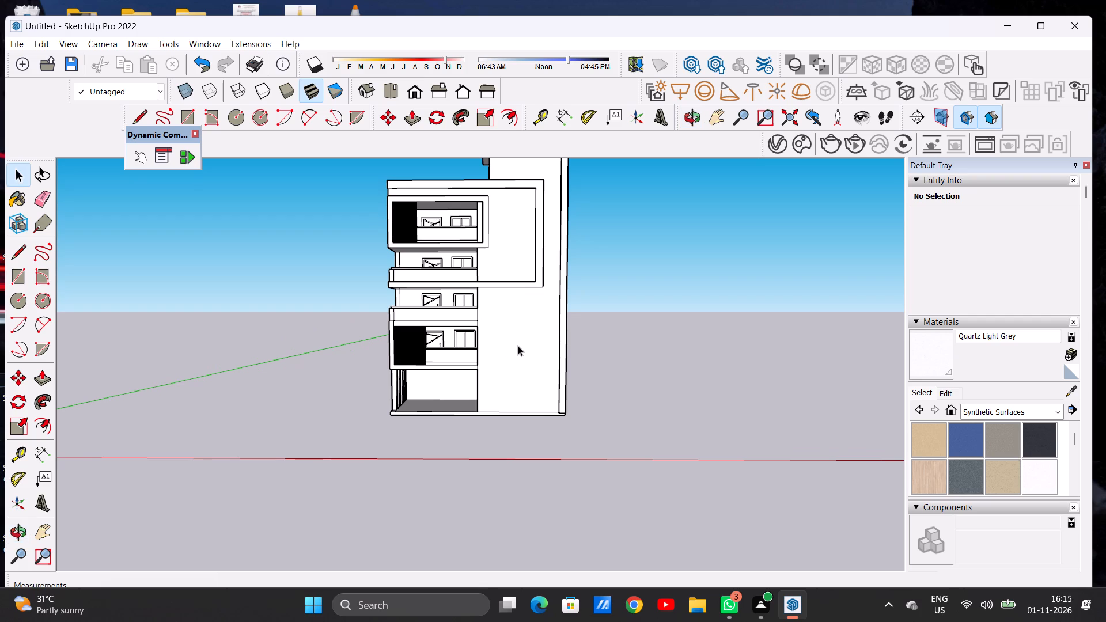
{"action": "scroll", "coordinate": [518, 343], "scroll_direction": "down", "scroll_amount": 7}
{"action": "scroll", "coordinate": [520, 361], "scroll_direction": "up", "scroll_amount": 13}
{"action": "middle_click", "coordinate": [523, 365]}
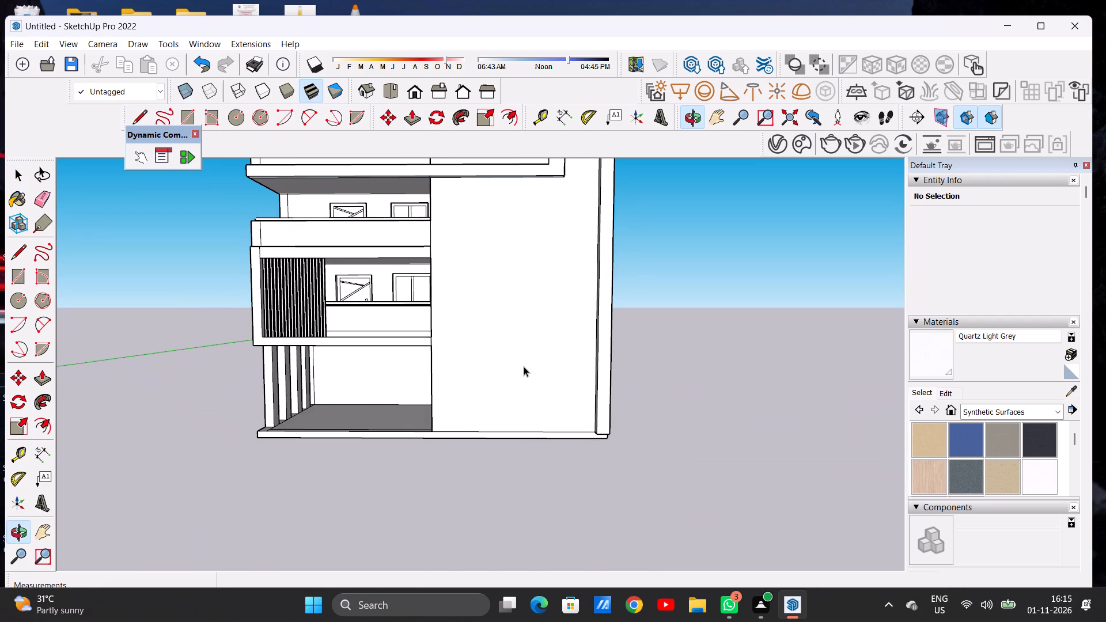
Examine the whole building's front facade from straight ahead and from above.
{"action": "scroll", "coordinate": [514, 335], "scroll_direction": "down", "scroll_amount": 5}
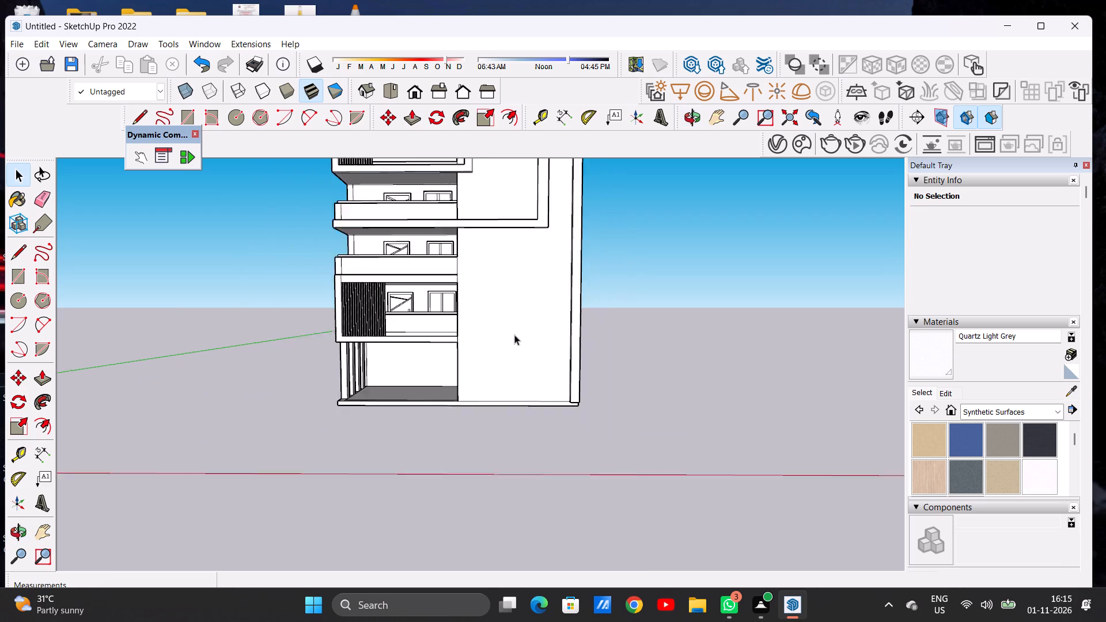
{"action": "scroll", "coordinate": [514, 335], "scroll_direction": "down", "scroll_amount": 8}
{"action": "middle_click_drag", "start_coordinate": [510, 373], "coordinate": [506, 446]}
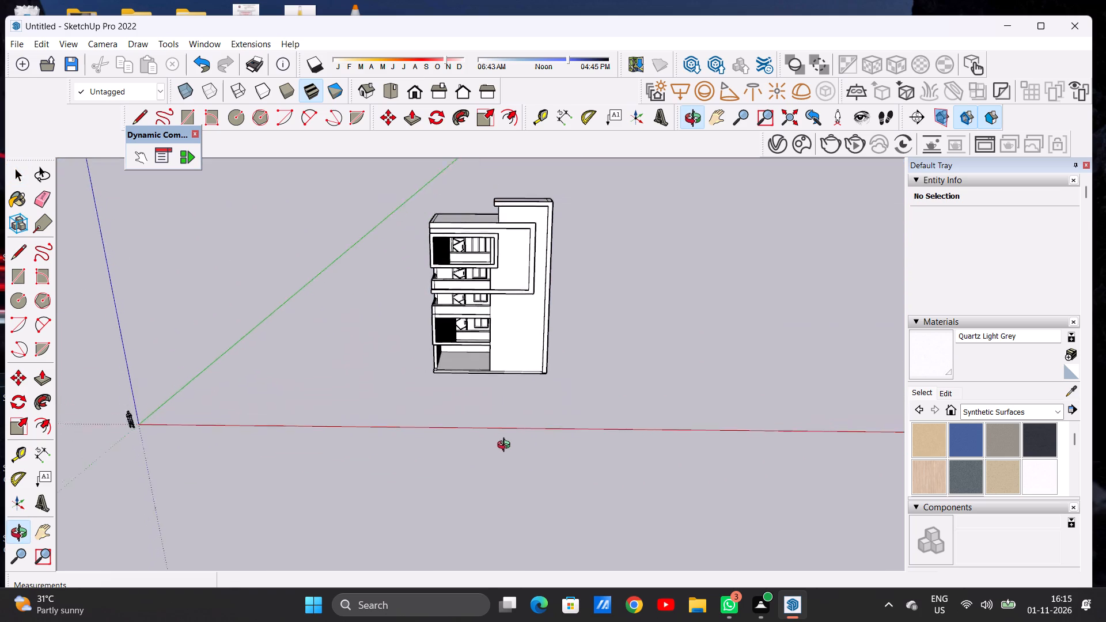
{"action": "middle_click_drag", "start_coordinate": [506, 446], "coordinate": [502, 465]}
{"action": "scroll", "coordinate": [499, 423], "scroll_direction": "up", "scroll_amount": 7}
{"action": "scroll", "coordinate": [499, 423], "scroll_direction": "down", "scroll_amount": 1}
{"action": "scroll", "coordinate": [499, 423], "scroll_direction": "up", "scroll_amount": 1}
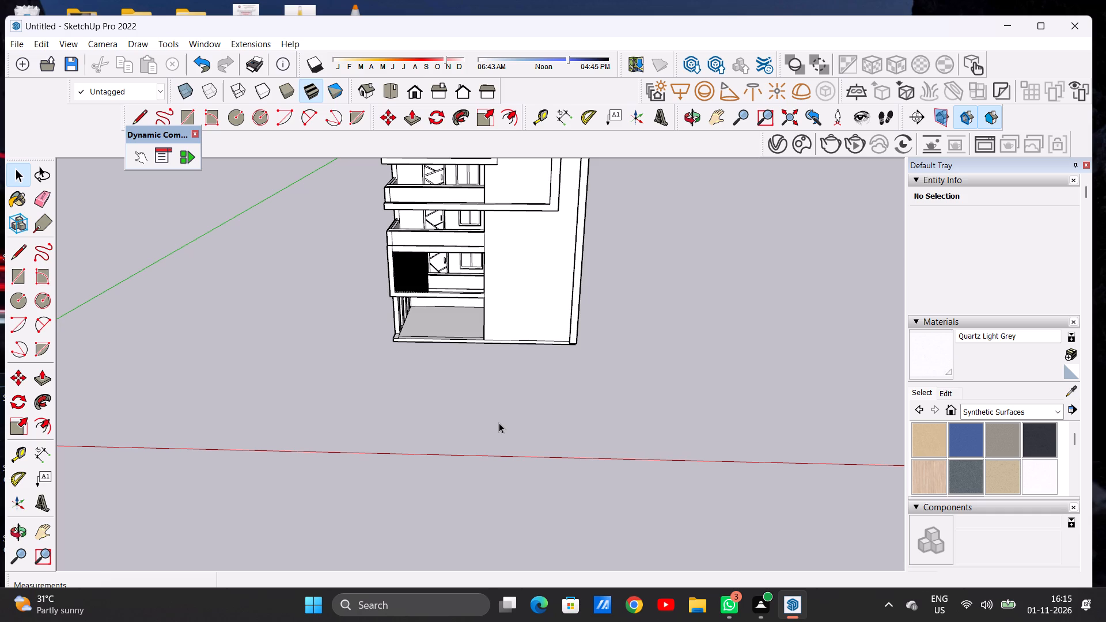
{"action": "scroll", "coordinate": [500, 423], "scroll_direction": "down", "scroll_amount": 6}
{"action": "middle_click_drag", "start_coordinate": [524, 403], "coordinate": [536, 304]}
{"action": "scroll", "coordinate": [516, 320], "scroll_direction": "up", "scroll_amount": 4}
{"action": "scroll", "coordinate": [517, 324], "scroll_direction": "down", "scroll_amount": 1}
{"action": "scroll", "coordinate": [517, 324], "scroll_direction": "up", "scroll_amount": 2}
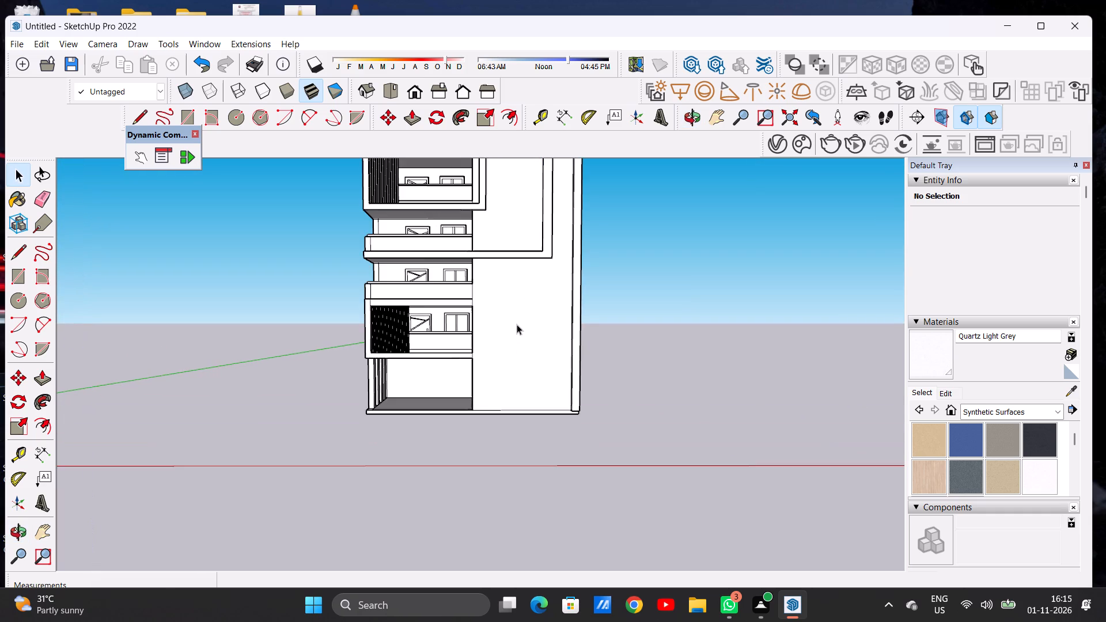
{"action": "scroll", "coordinate": [531, 374], "scroll_direction": "down", "scroll_amount": 4}
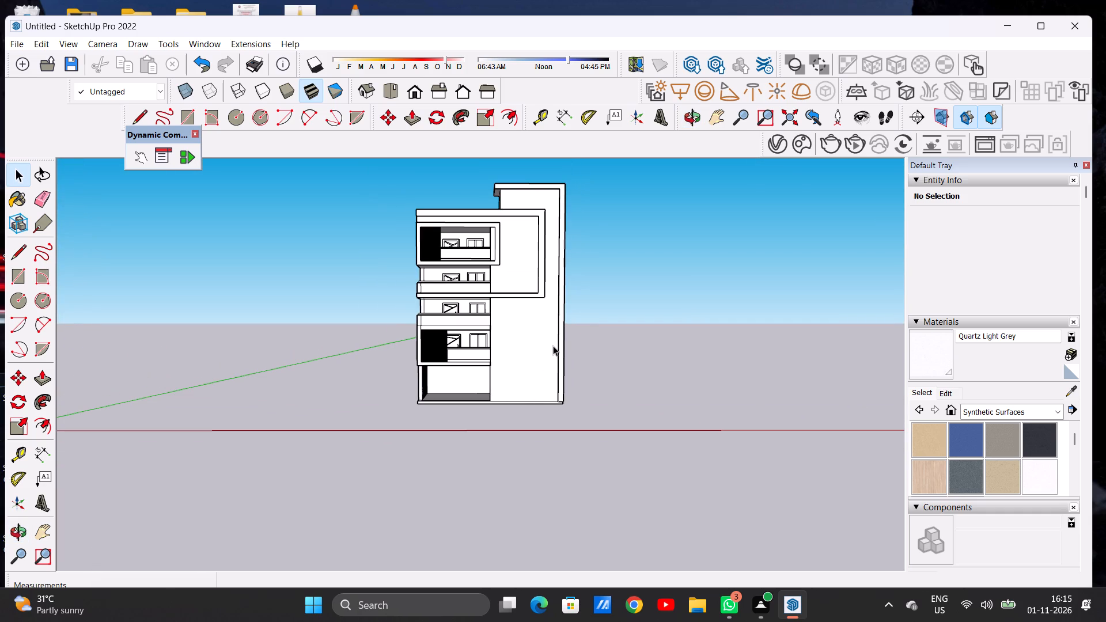
{"action": "scroll", "coordinate": [558, 336], "scroll_direction": "down", "scroll_amount": 6}
{"action": "middle_click_drag", "start_coordinate": [540, 365], "coordinate": [545, 489]}
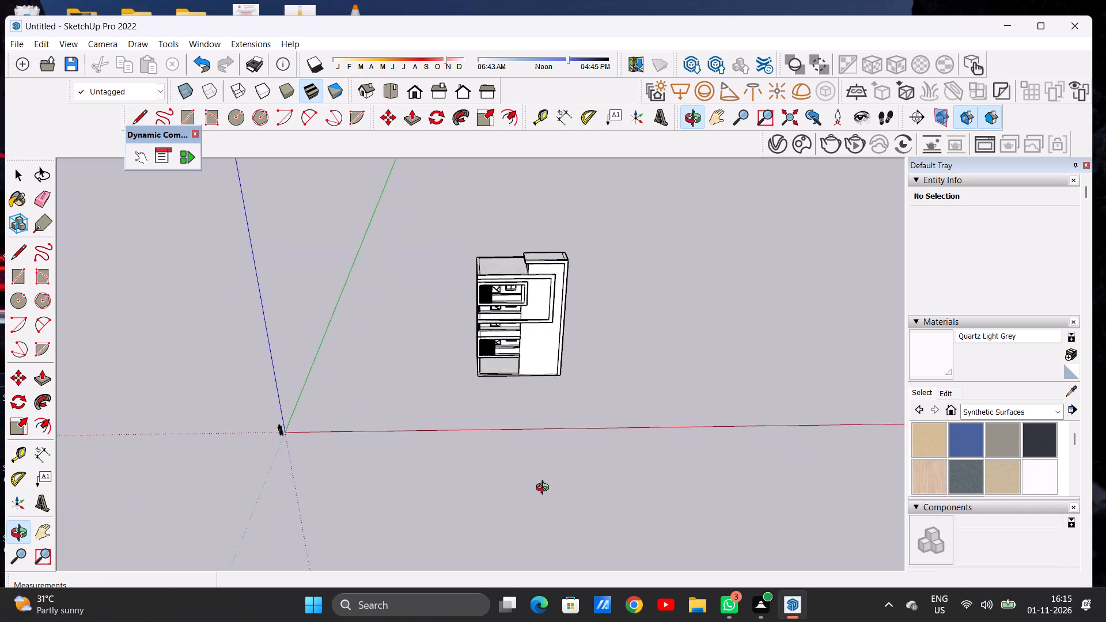
{"action": "middle_click_drag", "start_coordinate": [545, 489], "coordinate": [520, 496]}
{"action": "scroll", "coordinate": [498, 387], "scroll_direction": "up", "scroll_amount": 3}
{"action": "scroll", "coordinate": [498, 387], "scroll_direction": "down", "scroll_amount": 1}
{"action": "scroll", "coordinate": [498, 387], "scroll_direction": "up", "scroll_amount": 1}
{"action": "scroll", "coordinate": [498, 387], "scroll_direction": "down", "scroll_amount": 1}
{"action": "scroll", "coordinate": [498, 387], "scroll_direction": "up", "scroll_amount": 14}
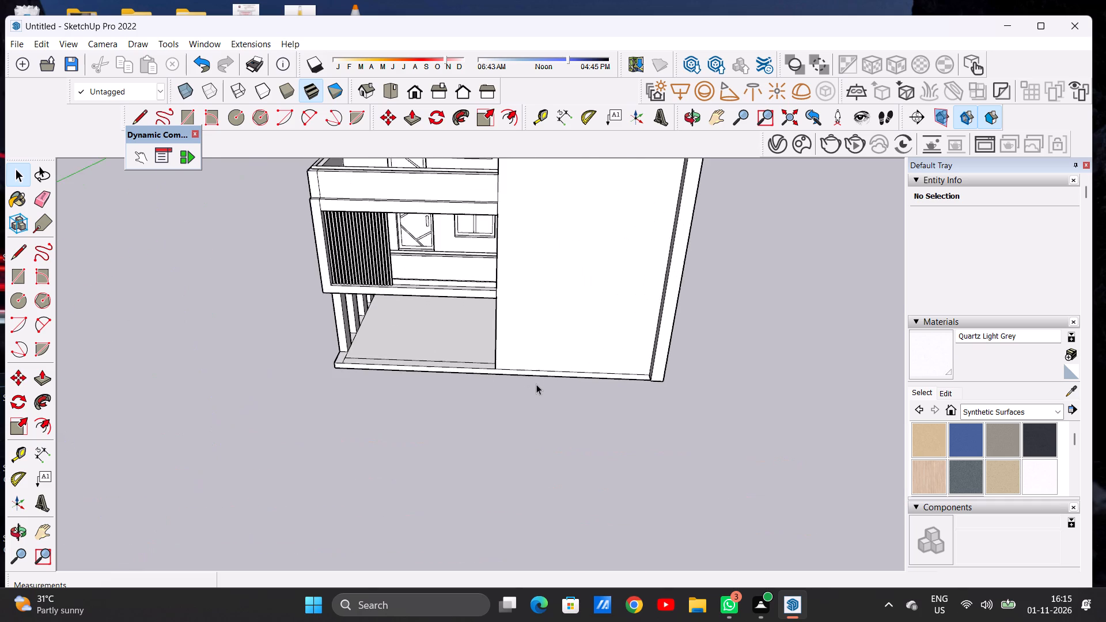
Examine the base slab along the front, where the tower's projecting frame meets it and around the corner.
{"action": "scroll", "coordinate": [536, 384], "scroll_direction": "up", "scroll_amount": 5}
{"action": "middle_click_drag", "start_coordinate": [536, 385], "coordinate": [668, 428]}
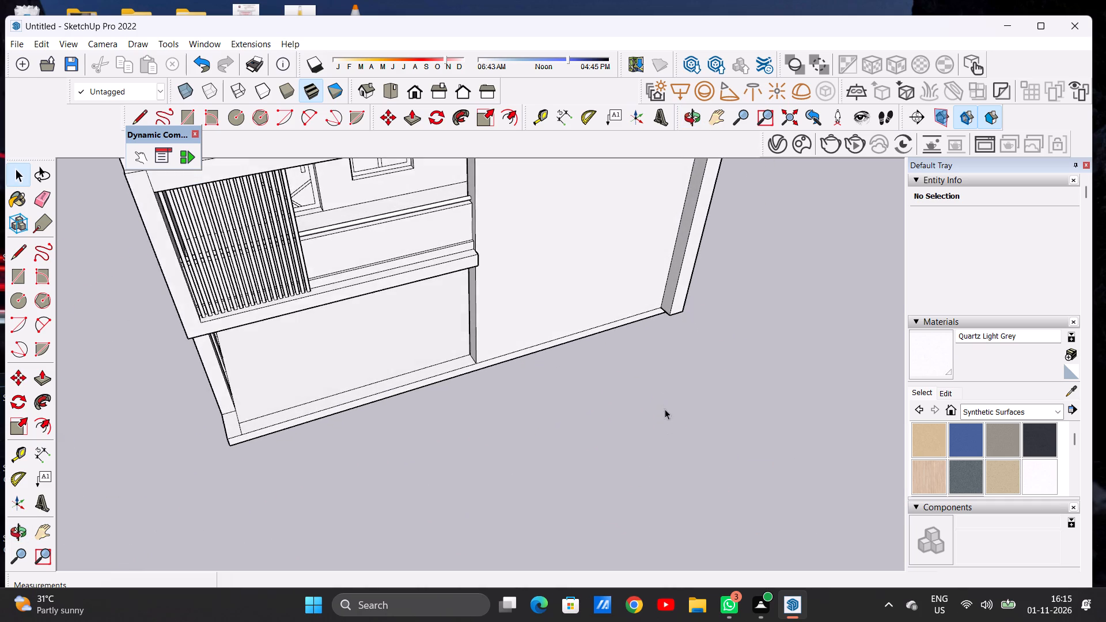
{"action": "scroll", "coordinate": [662, 328], "scroll_direction": "up", "scroll_amount": 16}
{"action": "scroll", "coordinate": [676, 305], "scroll_direction": "down", "scroll_amount": 1}
{"action": "scroll", "coordinate": [676, 306], "scroll_direction": "up", "scroll_amount": 11}
{"action": "scroll", "coordinate": [670, 314], "scroll_direction": "down", "scroll_amount": 1}
{"action": "scroll", "coordinate": [671, 314], "scroll_direction": "up", "scroll_amount": 1}
{"action": "scroll", "coordinate": [671, 314], "scroll_direction": "down", "scroll_amount": 6}
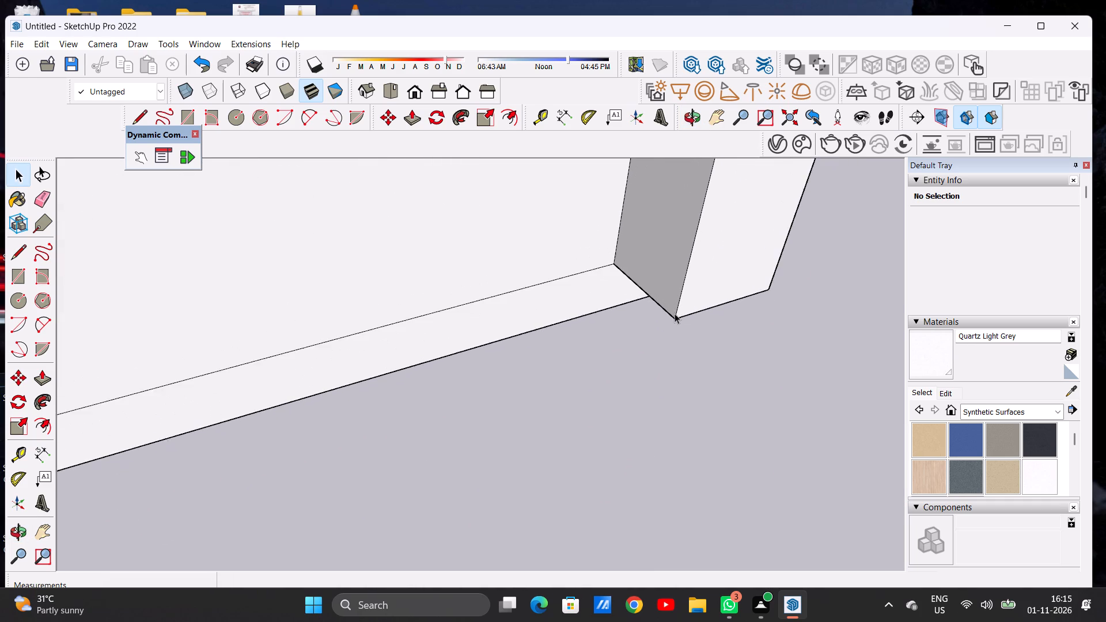
{"action": "scroll", "coordinate": [675, 313], "scroll_direction": "down", "scroll_amount": 20}
{"action": "scroll", "coordinate": [675, 313], "scroll_direction": "down", "scroll_amount": 6}
{"action": "scroll", "coordinate": [630, 316], "scroll_direction": "up", "scroll_amount": 6}
{"action": "scroll", "coordinate": [630, 316], "scroll_direction": "down", "scroll_amount": 1}
{"action": "scroll", "coordinate": [630, 316], "scroll_direction": "up", "scroll_amount": 2}
{"action": "scroll", "coordinate": [630, 316], "scroll_direction": "down", "scroll_amount": 1}
{"action": "scroll", "coordinate": [630, 316], "scroll_direction": "up", "scroll_amount": 2}
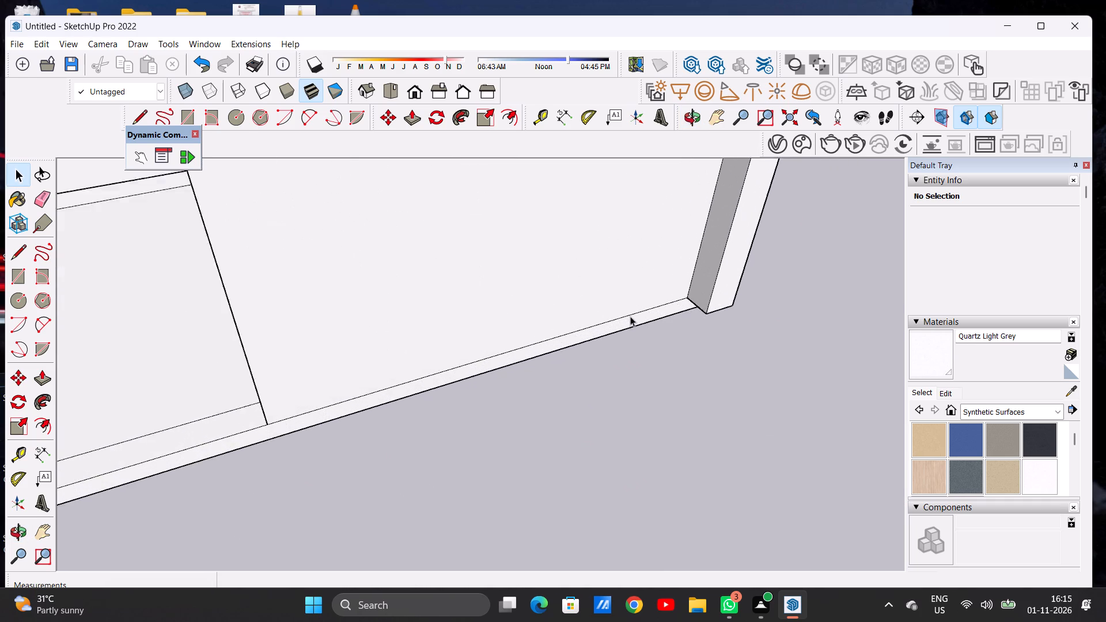
{"action": "scroll", "coordinate": [630, 316], "scroll_direction": "up", "scroll_amount": 12}
{"action": "scroll", "coordinate": [630, 318], "scroll_direction": "down", "scroll_amount": 7}
{"action": "scroll", "coordinate": [624, 321], "scroll_direction": "down", "scroll_amount": 15}
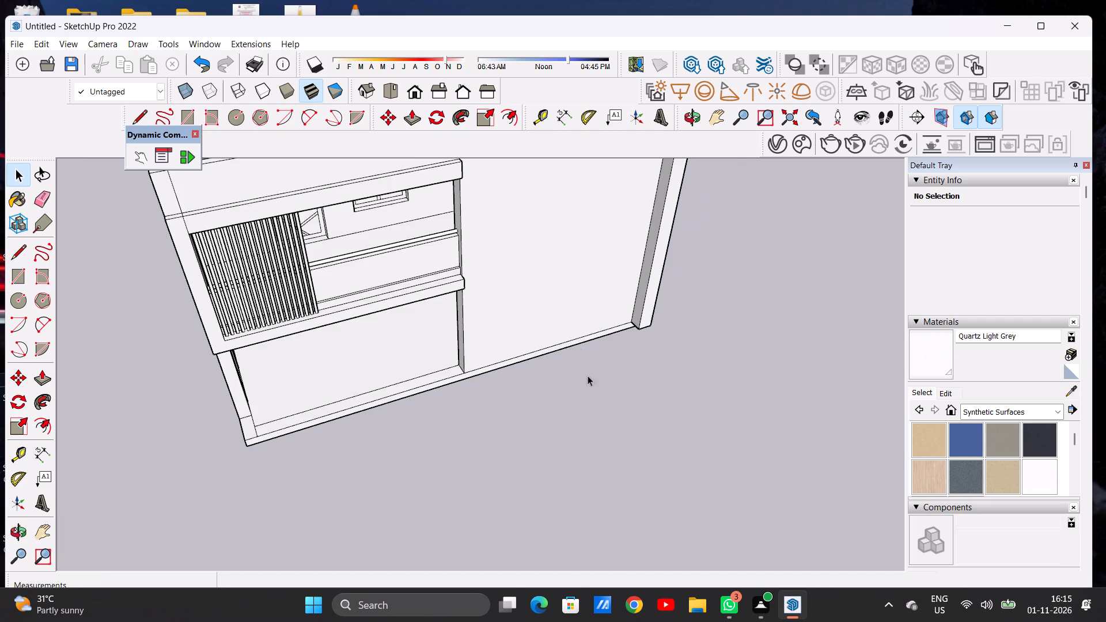
{"action": "middle_click_drag", "start_coordinate": [588, 376], "coordinate": [586, 274]}
{"action": "scroll", "coordinate": [661, 355], "scroll_direction": "up", "scroll_amount": 19}
{"action": "middle_click_drag", "start_coordinate": [639, 423], "coordinate": [592, 350]}
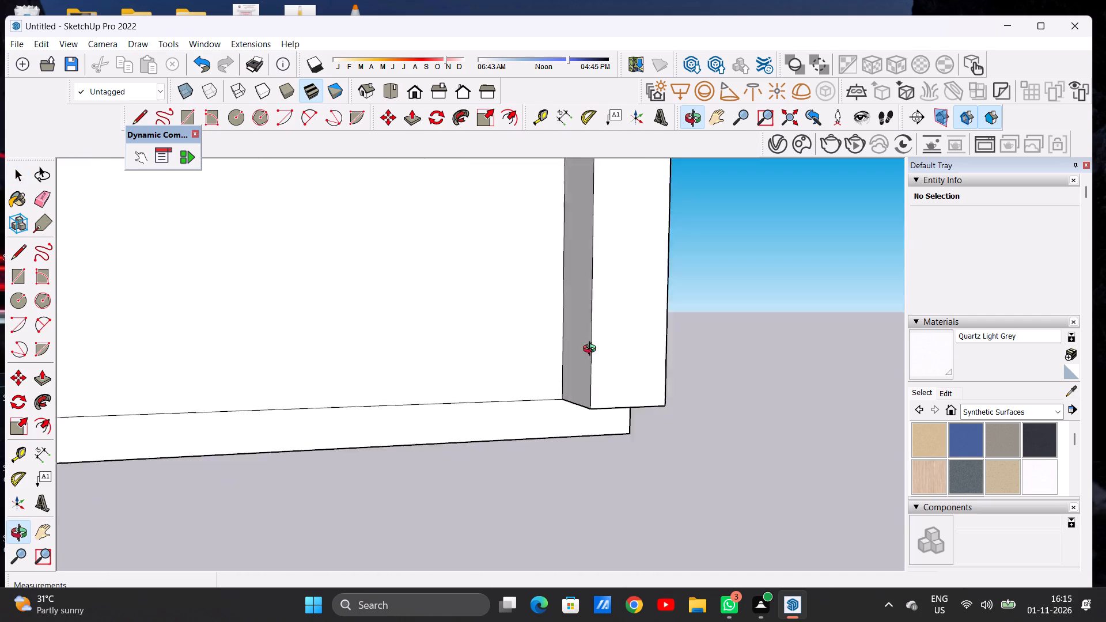
{"action": "middle_click_drag", "start_coordinate": [592, 350], "coordinate": [415, 340]}
{"action": "scroll", "coordinate": [554, 302], "scroll_direction": "down", "scroll_amount": 7}
{"action": "middle_click_drag", "start_coordinate": [579, 356], "coordinate": [457, 370]}
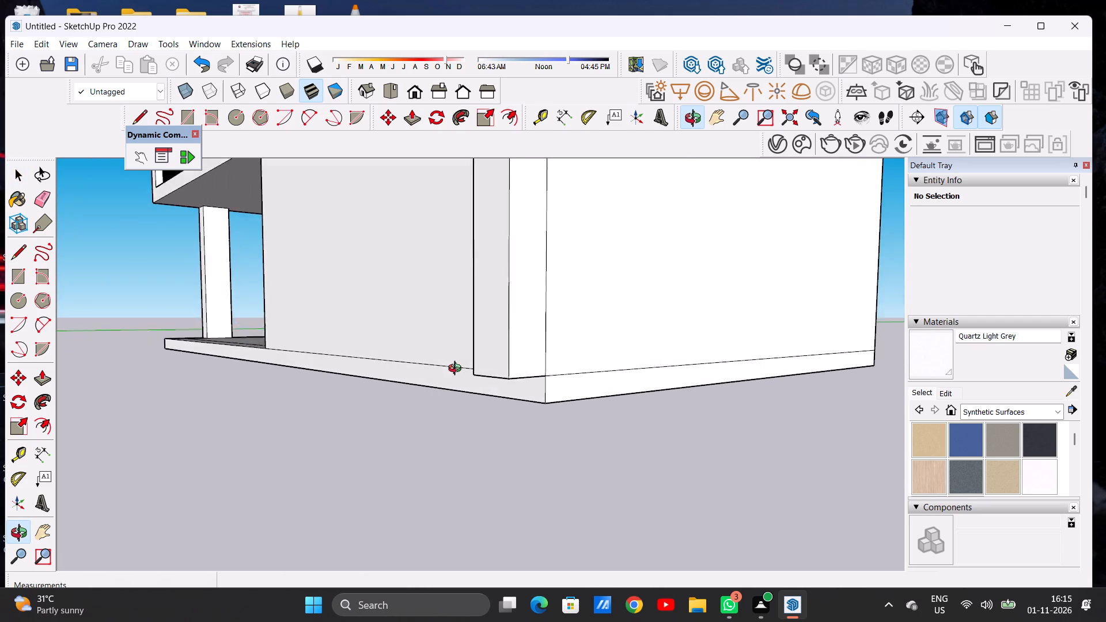
{"action": "middle_click_drag", "start_coordinate": [457, 370], "coordinate": [455, 374]}
{"action": "scroll", "coordinate": [499, 398], "scroll_direction": "up", "scroll_amount": 6}
{"action": "scroll", "coordinate": [520, 374], "scroll_direction": "down", "scroll_amount": 3}
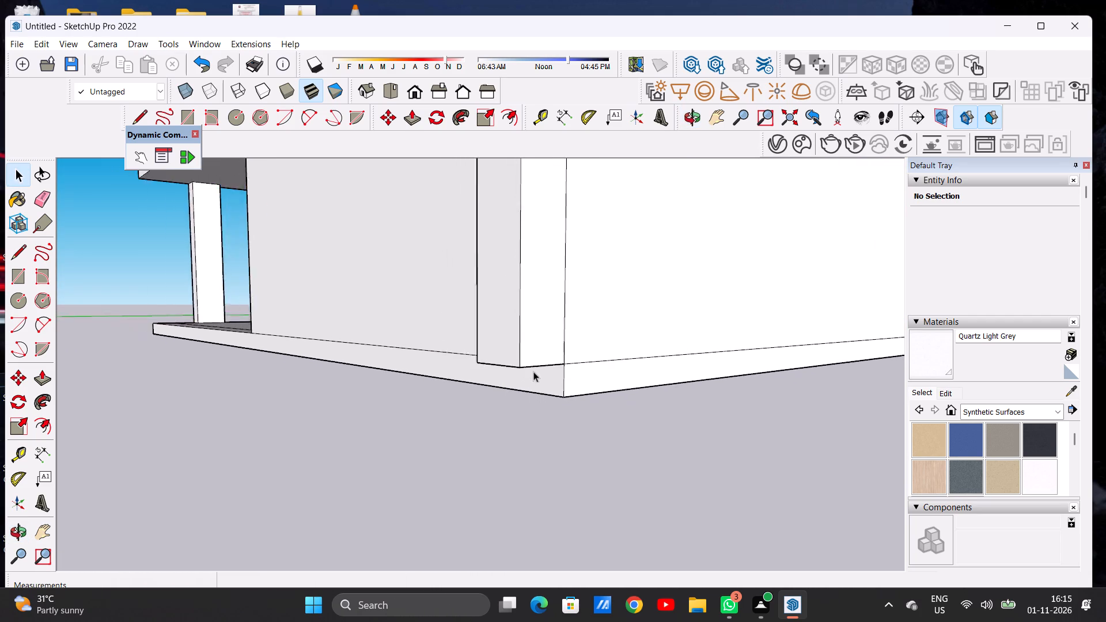
{"action": "scroll", "coordinate": [533, 371], "scroll_direction": "down", "scroll_amount": 11}
{"action": "middle_click_drag", "start_coordinate": [471, 337], "coordinate": [679, 355]}
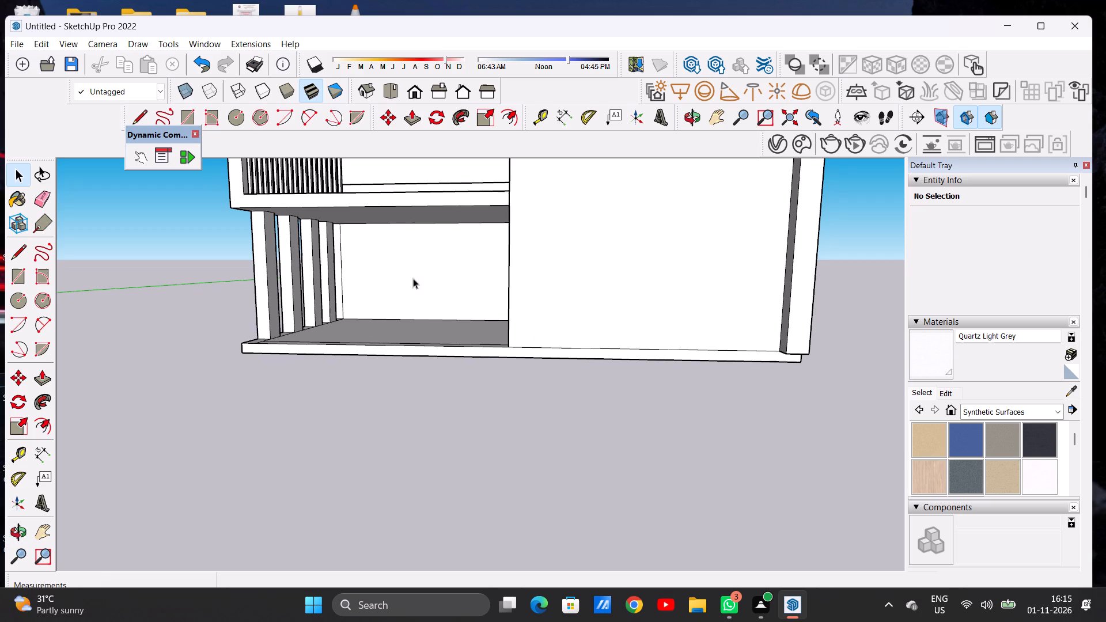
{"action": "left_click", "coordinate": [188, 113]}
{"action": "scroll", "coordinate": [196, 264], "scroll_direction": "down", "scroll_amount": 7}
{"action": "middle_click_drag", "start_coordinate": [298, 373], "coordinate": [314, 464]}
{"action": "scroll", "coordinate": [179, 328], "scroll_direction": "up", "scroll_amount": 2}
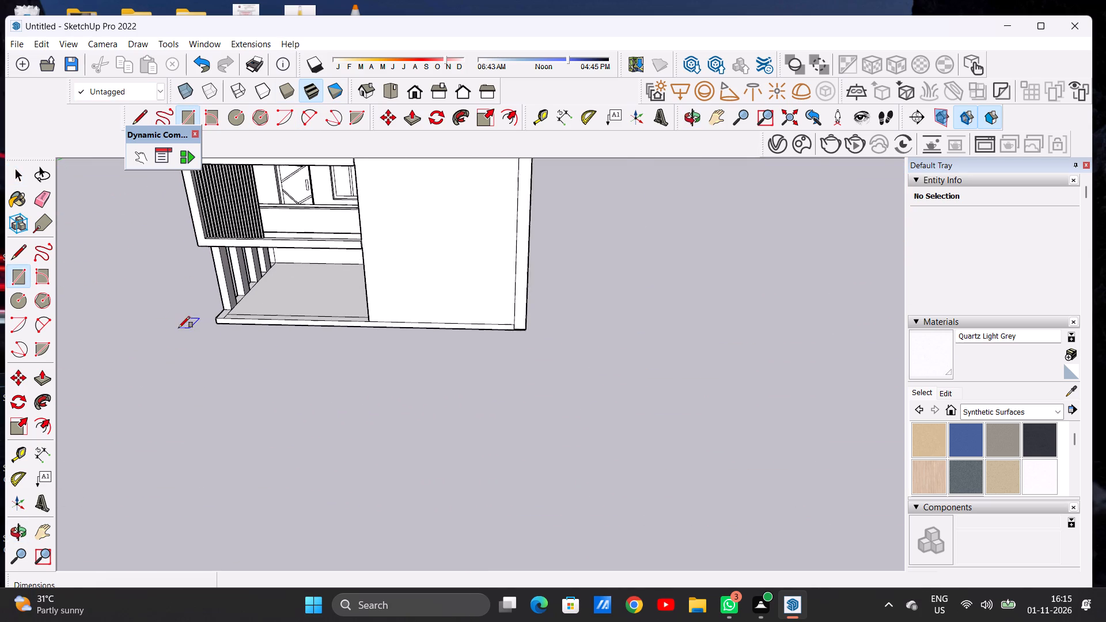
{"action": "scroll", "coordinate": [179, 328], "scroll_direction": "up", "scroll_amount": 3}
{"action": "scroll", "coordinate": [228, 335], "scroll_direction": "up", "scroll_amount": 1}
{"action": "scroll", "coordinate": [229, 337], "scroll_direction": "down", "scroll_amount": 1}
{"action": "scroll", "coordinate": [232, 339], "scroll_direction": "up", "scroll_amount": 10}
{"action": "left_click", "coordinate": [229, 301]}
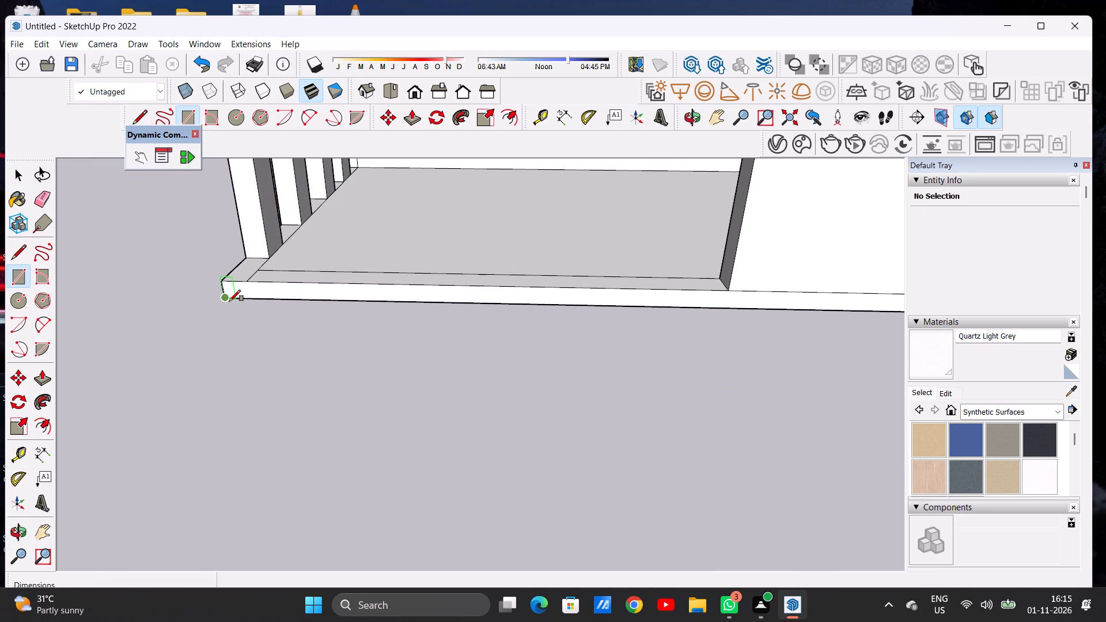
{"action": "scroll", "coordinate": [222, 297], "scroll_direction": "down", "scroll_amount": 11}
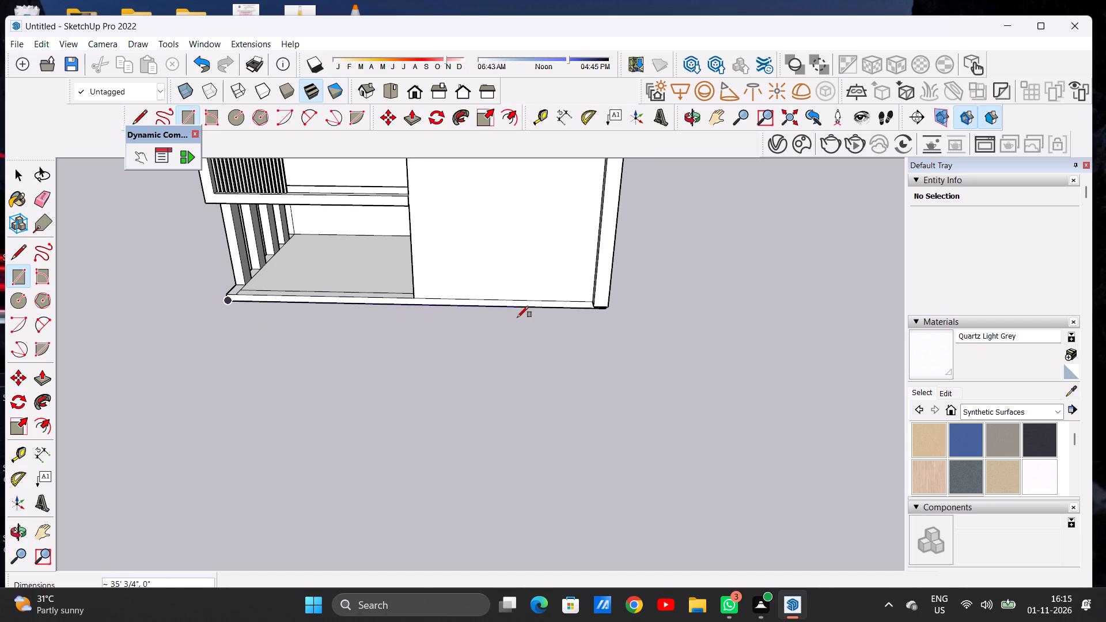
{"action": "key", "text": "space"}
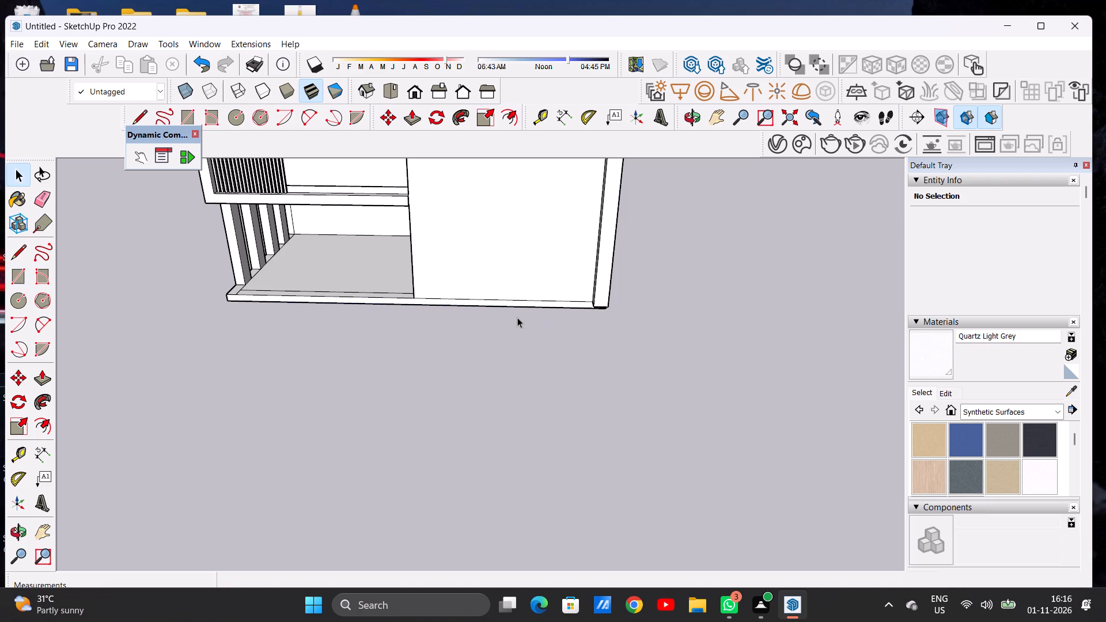
Push/Pull the base slab's side face beside the row of ground-floor columns outward by about 2' 9".
{"action": "scroll", "coordinate": [554, 276], "scroll_direction": "down", "scroll_amount": 9}
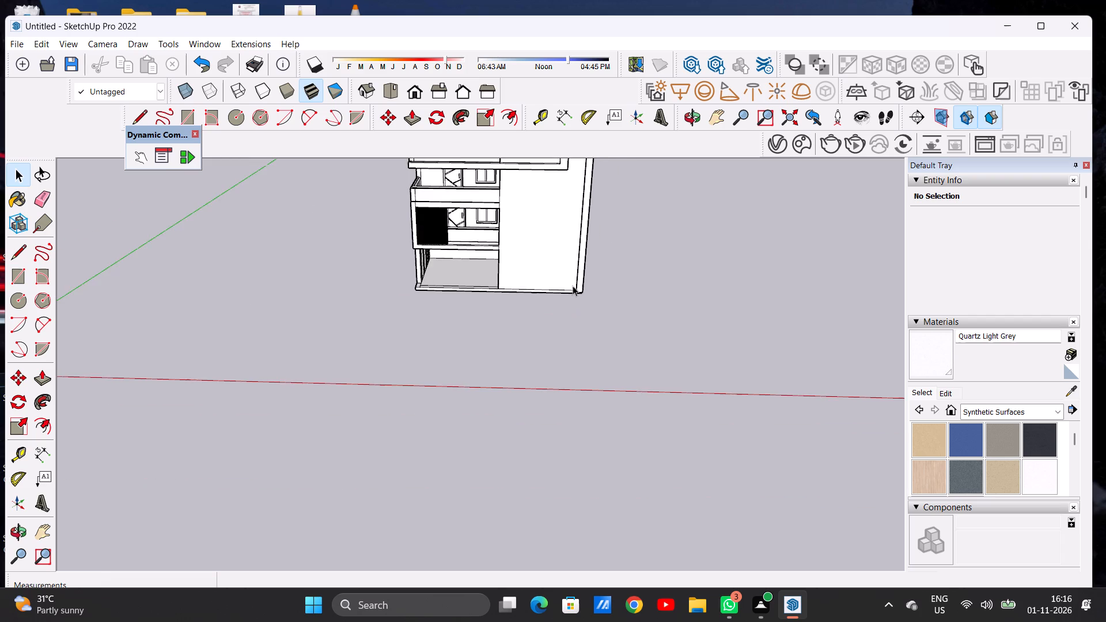
{"action": "middle_click_drag", "start_coordinate": [432, 286], "coordinate": [607, 297]}
{"action": "middle_click_drag", "start_coordinate": [601, 297], "coordinate": [596, 297]}
{"action": "scroll", "coordinate": [376, 290], "scroll_direction": "up", "scroll_amount": 3}
{"action": "scroll", "coordinate": [350, 291], "scroll_direction": "down", "scroll_amount": 1}
{"action": "scroll", "coordinate": [347, 292], "scroll_direction": "up", "scroll_amount": 3}
{"action": "middle_click_drag", "start_coordinate": [333, 287], "coordinate": [409, 329]}
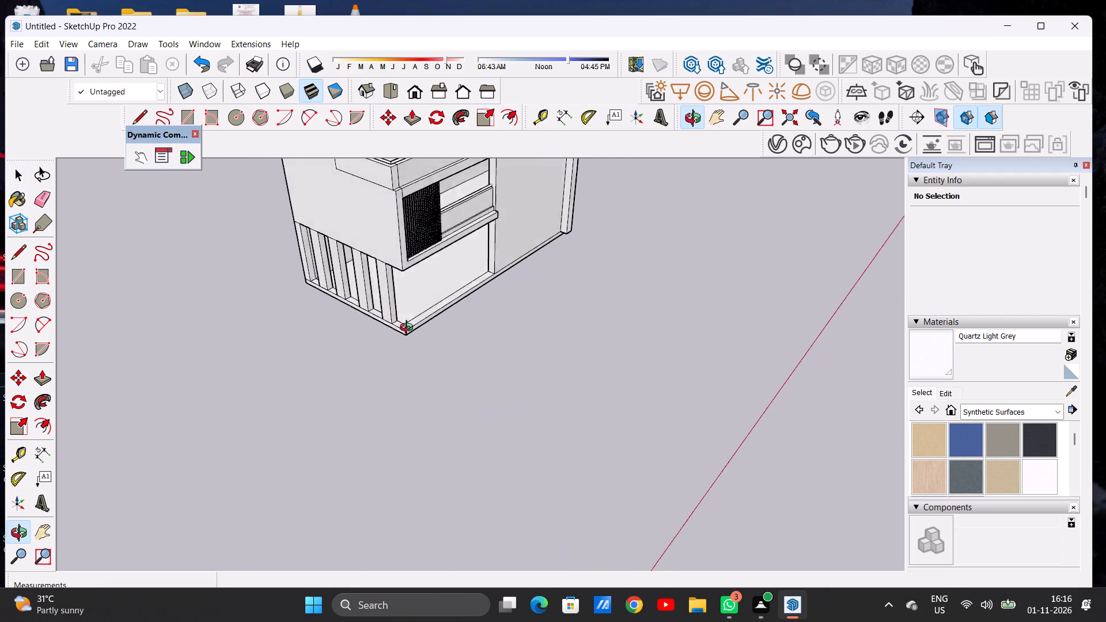
{"action": "middle_click_drag", "start_coordinate": [409, 329], "coordinate": [409, 332]}
{"action": "scroll", "coordinate": [298, 290], "scroll_direction": "up", "scroll_amount": 18}
{"action": "scroll", "coordinate": [309, 279], "scroll_direction": "down", "scroll_amount": 1}
{"action": "scroll", "coordinate": [309, 279], "scroll_direction": "up", "scroll_amount": 11}
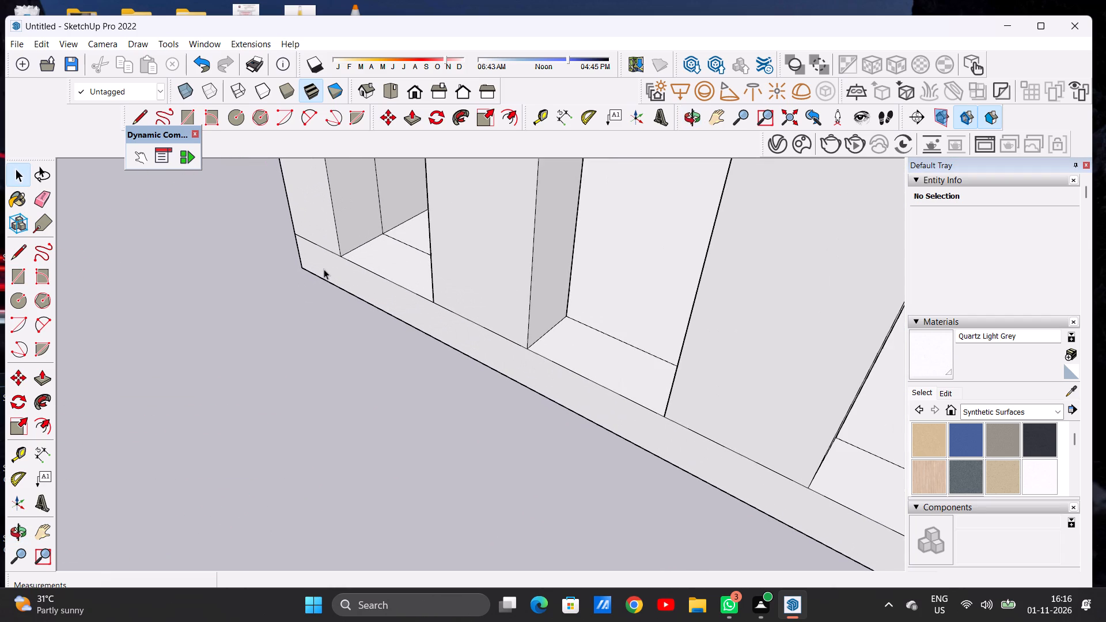
{"action": "key", "text": "p"}
{"action": "left_click", "coordinate": [342, 275]}
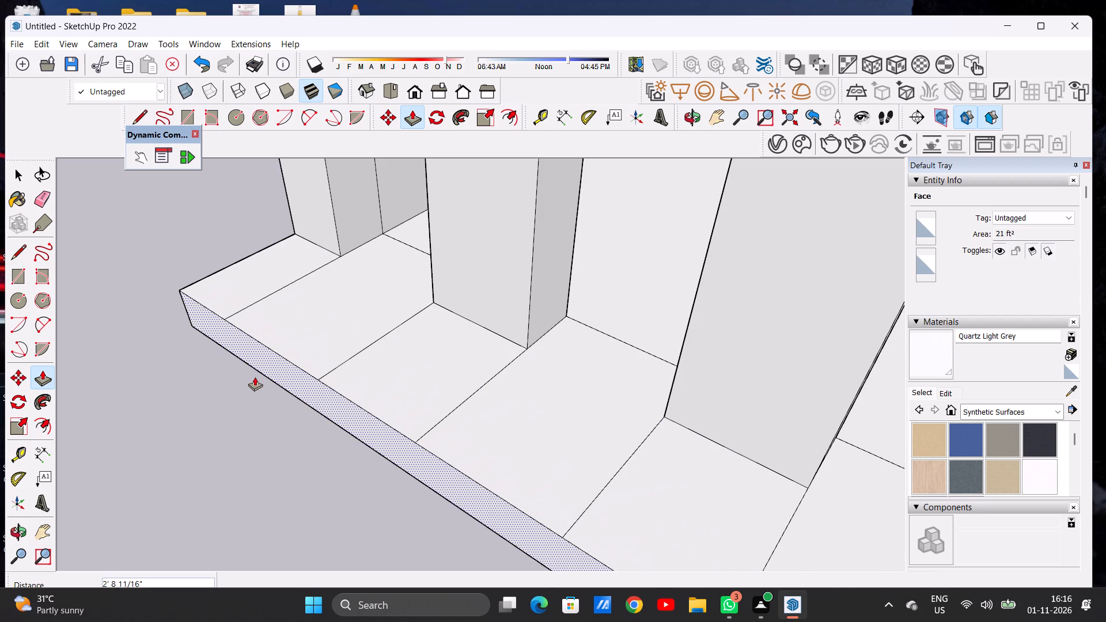
{"action": "left_click", "coordinate": [255, 377]}
{"action": "key", "text": "space"}
Erase the cross lines dividing the top of the base slab's new side extension beside the columns.
{"action": "scroll", "coordinate": [272, 320], "scroll_direction": "down", "scroll_amount": 7}
{"action": "scroll", "coordinate": [276, 320], "scroll_direction": "up", "scroll_amount": 1}
{"action": "scroll", "coordinate": [276, 320], "scroll_direction": "down", "scroll_amount": 3}
{"action": "scroll", "coordinate": [320, 305], "scroll_direction": "up", "scroll_amount": 1}
{"action": "scroll", "coordinate": [324, 305], "scroll_direction": "down", "scroll_amount": 8}
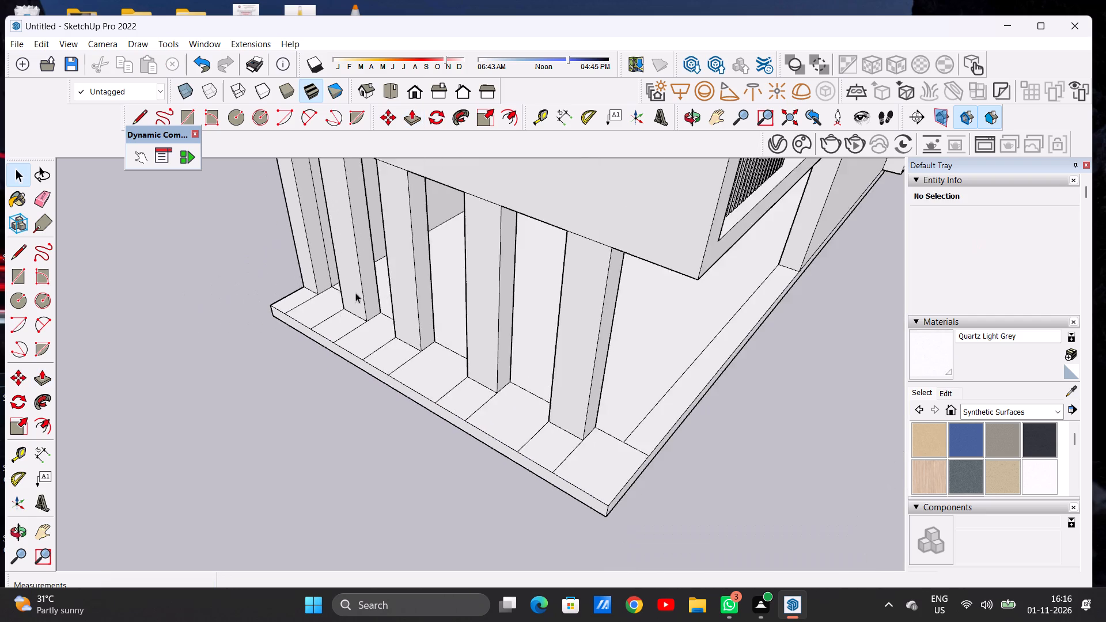
{"action": "scroll", "coordinate": [355, 293], "scroll_direction": "down", "scroll_amount": 5}
{"action": "middle_click_drag", "start_coordinate": [524, 362], "coordinate": [348, 366]}
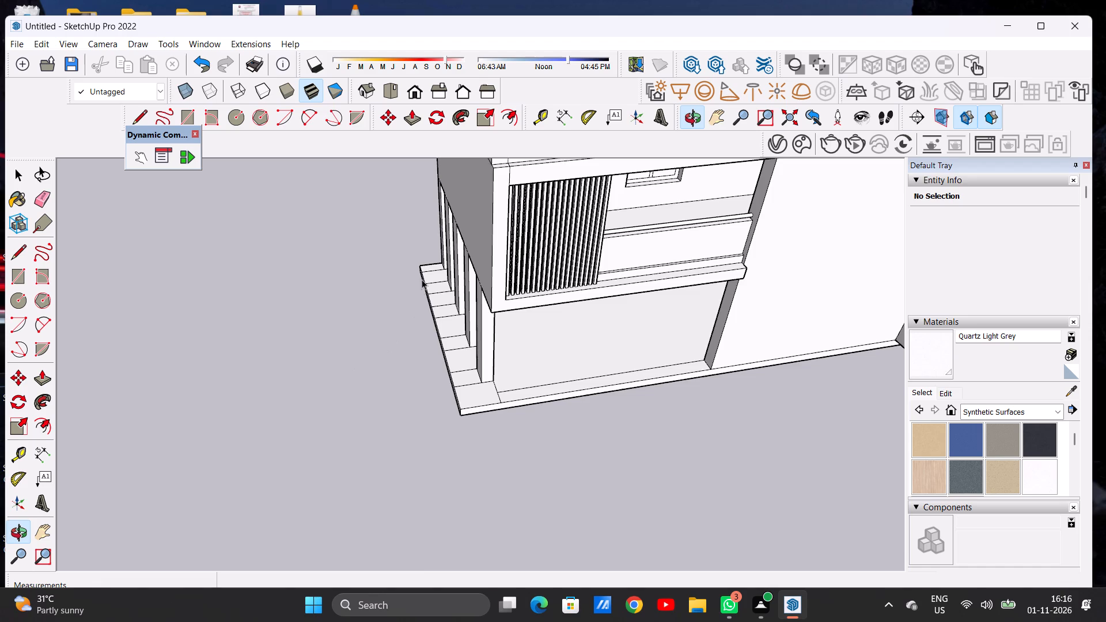
{"action": "scroll", "coordinate": [429, 266], "scroll_direction": "up", "scroll_amount": 13}
{"action": "key", "text": "e"}
{"action": "left_click_drag", "start_coordinate": [441, 279], "coordinate": [448, 316]}
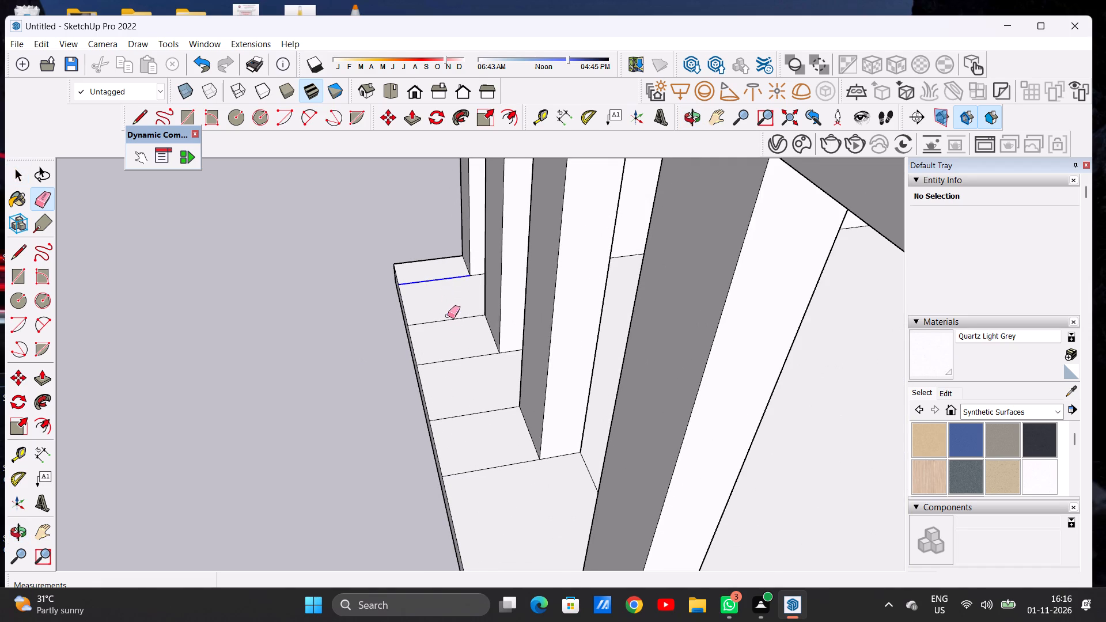
{"action": "left_click_drag", "start_coordinate": [448, 316], "coordinate": [479, 470]}
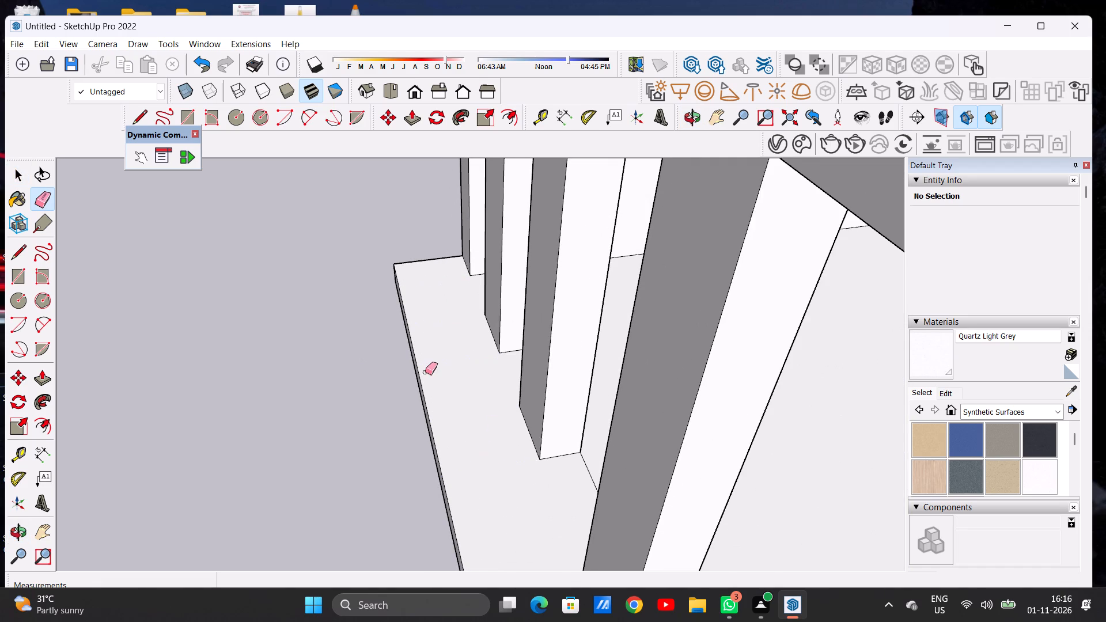
{"action": "scroll", "coordinate": [422, 353], "scroll_direction": "down", "scroll_amount": 2}
{"action": "scroll", "coordinate": [421, 351], "scroll_direction": "up", "scroll_amount": 1}
{"action": "scroll", "coordinate": [421, 351], "scroll_direction": "down", "scroll_amount": 8}
{"action": "scroll", "coordinate": [468, 477], "scroll_direction": "up", "scroll_amount": 9}
{"action": "left_click_drag", "start_coordinate": [454, 365], "coordinate": [457, 376]}
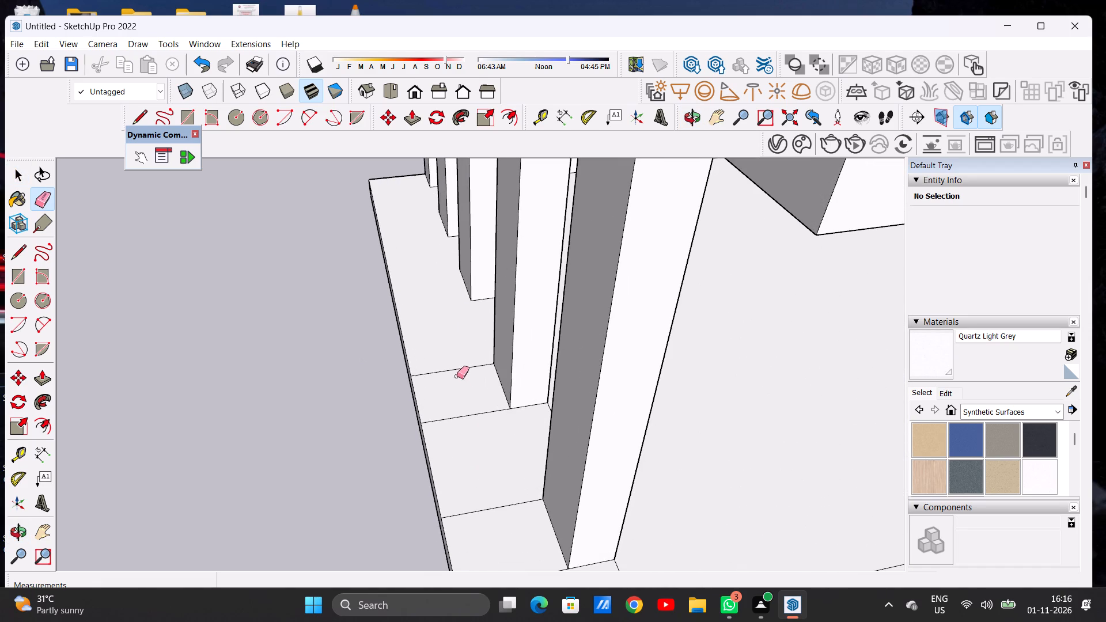
{"action": "left_click_drag", "start_coordinate": [457, 376], "coordinate": [467, 430]}
{"action": "scroll", "coordinate": [441, 325], "scroll_direction": "down", "scroll_amount": 2}
{"action": "scroll", "coordinate": [441, 325], "scroll_direction": "up", "scroll_amount": 1}
{"action": "scroll", "coordinate": [441, 325], "scroll_direction": "down", "scroll_amount": 4}
{"action": "scroll", "coordinate": [482, 441], "scroll_direction": "up", "scroll_amount": 8}
{"action": "left_click_drag", "start_coordinate": [468, 399], "coordinate": [482, 457]}
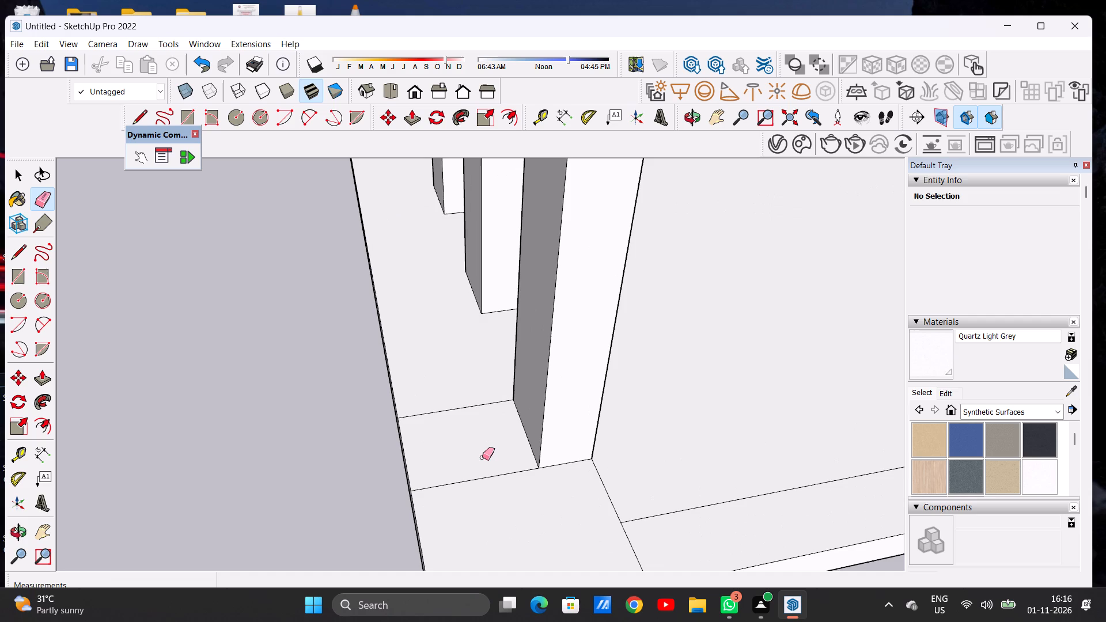
{"action": "left_click_drag", "start_coordinate": [482, 457], "coordinate": [485, 475]}
{"action": "left_click_drag", "start_coordinate": [485, 475], "coordinate": [488, 488]}
{"action": "key", "text": "space"}
Push/Pull the base slab's front face outward by about 1' 6".
{"action": "scroll", "coordinate": [417, 424], "scroll_direction": "down", "scroll_amount": 18}
{"action": "middle_click_drag", "start_coordinate": [484, 435], "coordinate": [457, 446]}
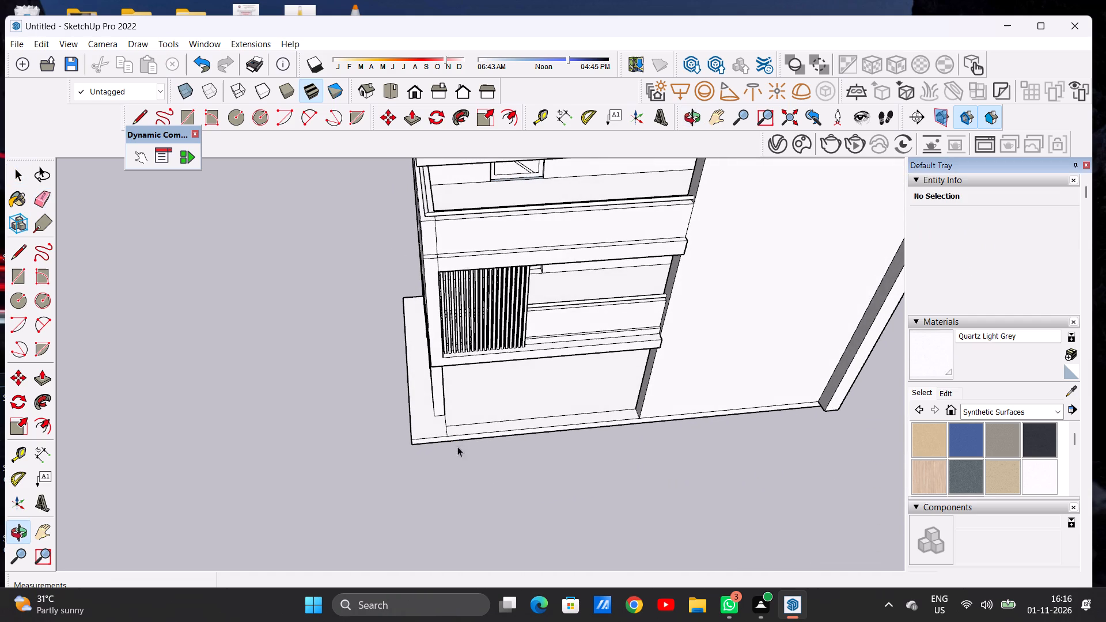
{"action": "middle_click_drag", "start_coordinate": [436, 452], "coordinate": [434, 389]}
{"action": "scroll", "coordinate": [380, 414], "scroll_direction": "down", "scroll_amount": 5}
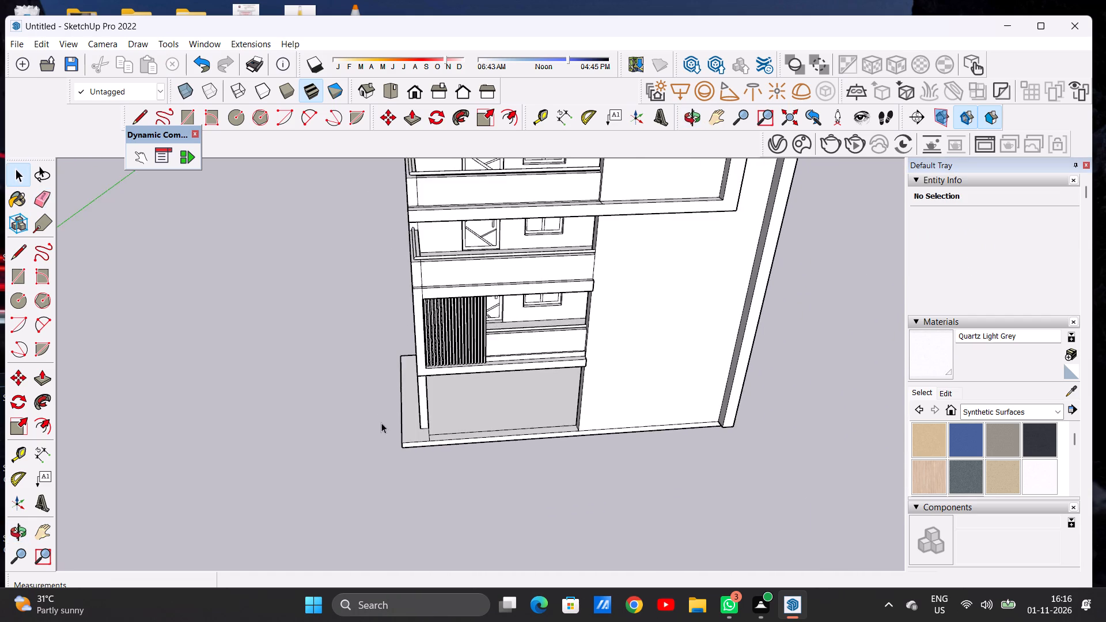
{"action": "scroll", "coordinate": [415, 446], "scroll_direction": "up", "scroll_amount": 1}
{"action": "scroll", "coordinate": [418, 448], "scroll_direction": "down", "scroll_amount": 2}
{"action": "scroll", "coordinate": [420, 453], "scroll_direction": "up", "scroll_amount": 10}
{"action": "key", "text": "p"}
{"action": "scroll", "coordinate": [406, 441], "scroll_direction": "up", "scroll_amount": 8}
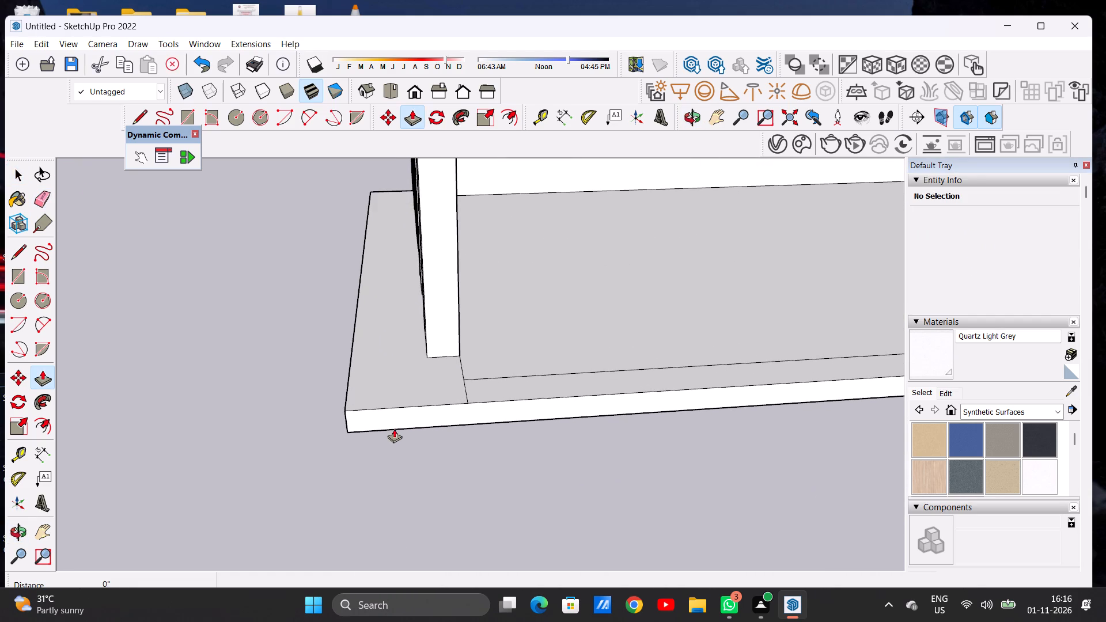
{"action": "left_click", "coordinate": [394, 419]}
{"action": "scroll", "coordinate": [399, 466], "scroll_direction": "down", "scroll_amount": 2}
{"action": "left_click", "coordinate": [399, 466]}
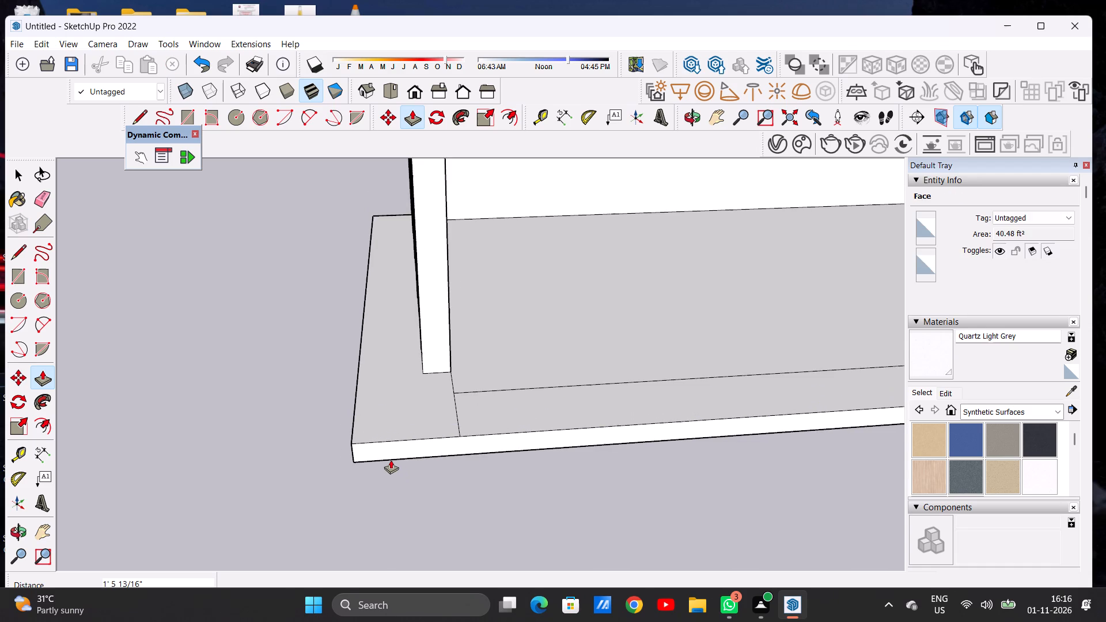
Push/Pull the base slab's front face further outward by about 10'.
{"action": "scroll", "coordinate": [391, 446], "scroll_direction": "up", "scroll_amount": 5}
{"action": "left_click", "coordinate": [394, 452]}
{"action": "scroll", "coordinate": [374, 442], "scroll_direction": "down", "scroll_amount": 3}
{"action": "scroll", "coordinate": [376, 446], "scroll_direction": "up", "scroll_amount": 1}
{"action": "scroll", "coordinate": [376, 446], "scroll_direction": "down", "scroll_amount": 12}
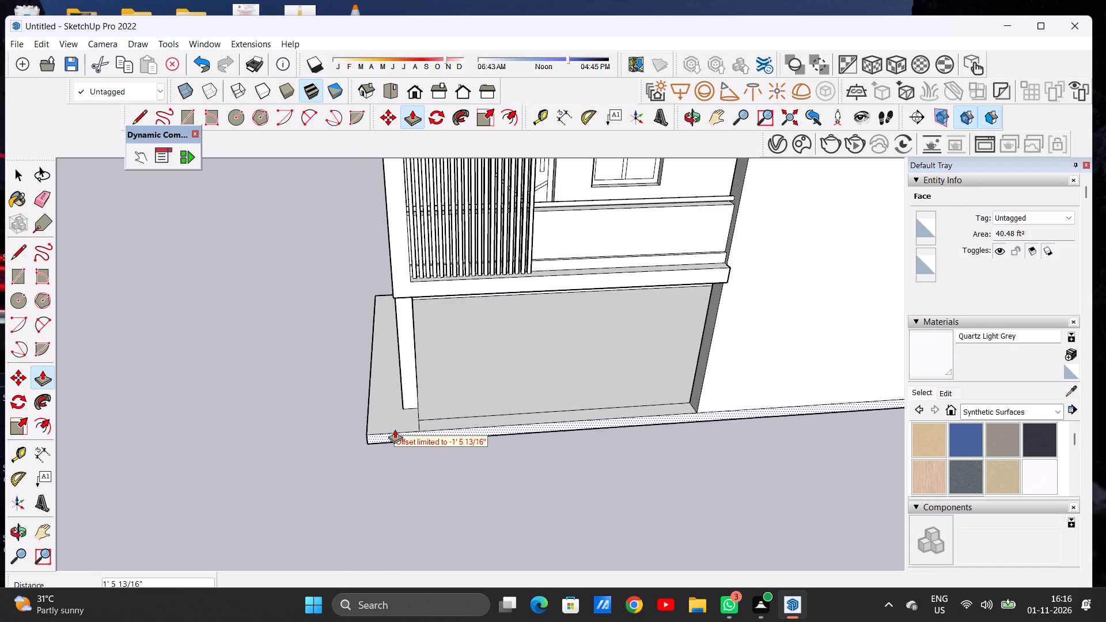
{"action": "scroll", "coordinate": [395, 429], "scroll_direction": "down", "scroll_amount": 2}
{"action": "scroll", "coordinate": [395, 429], "scroll_direction": "up", "scroll_amount": 1}
{"action": "scroll", "coordinate": [395, 429], "scroll_direction": "down", "scroll_amount": 6}
{"action": "scroll", "coordinate": [406, 485], "scroll_direction": "up", "scroll_amount": 4}
{"action": "scroll", "coordinate": [406, 485], "scroll_direction": "down", "scroll_amount": 1}
{"action": "scroll", "coordinate": [406, 485], "scroll_direction": "up", "scroll_amount": 2}
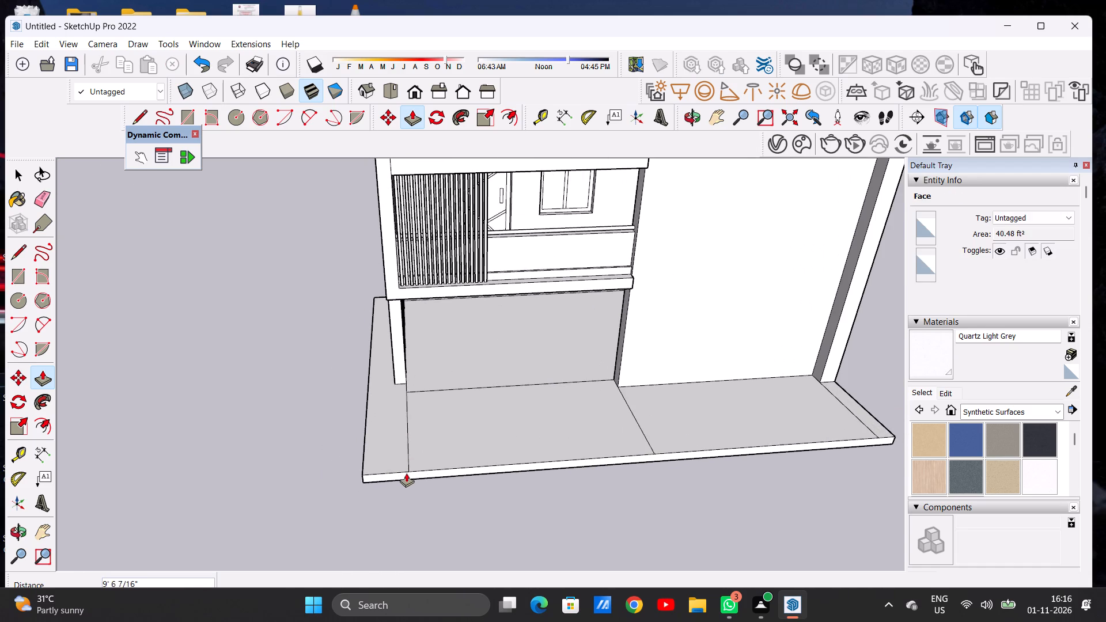
{"action": "left_click", "coordinate": [413, 487]}
{"action": "key", "text": "space"}
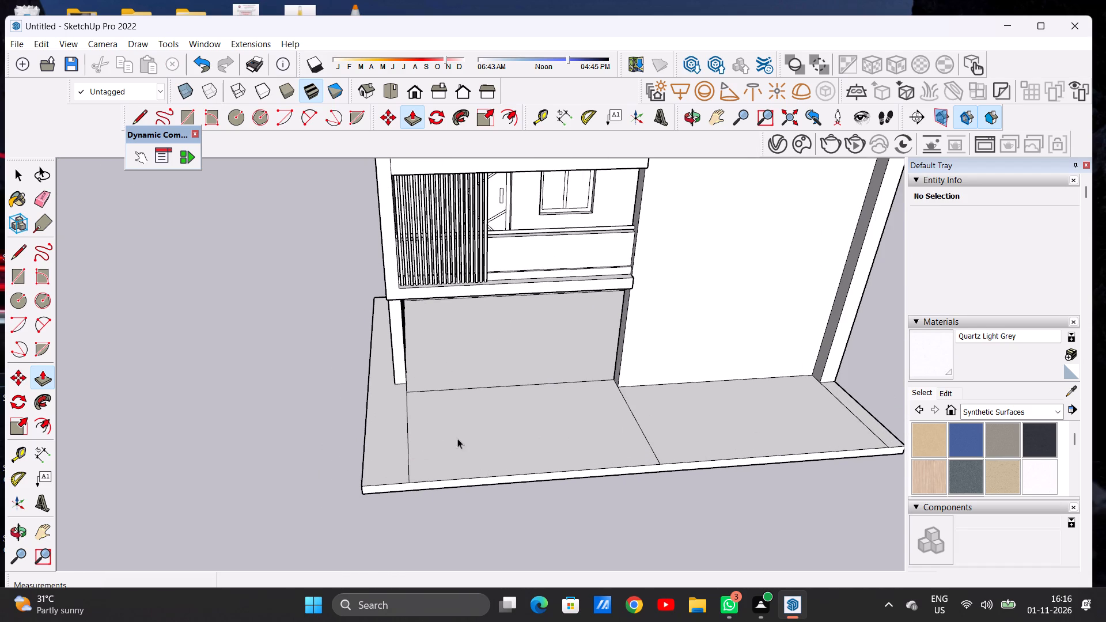
Push/Pull the base slab's side face beside the ground-floor columns slightly further outward.
{"action": "middle_click_drag", "start_coordinate": [514, 433], "coordinate": [493, 439]}
{"action": "scroll", "coordinate": [393, 412], "scroll_direction": "down", "scroll_amount": 6}
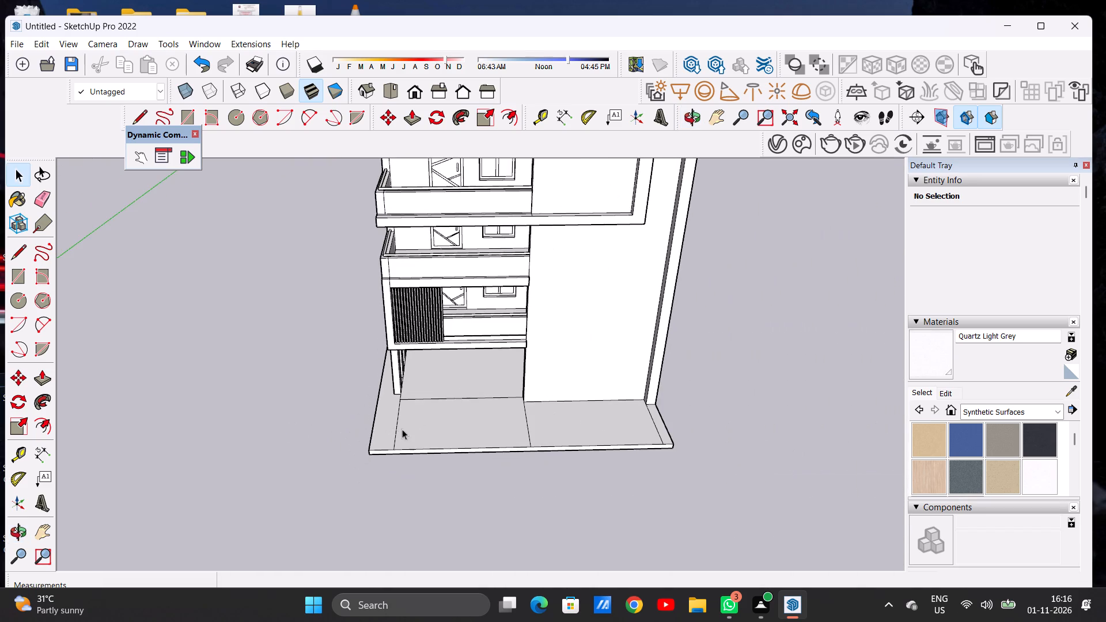
{"action": "middle_click_drag", "start_coordinate": [573, 432], "coordinate": [565, 455]}
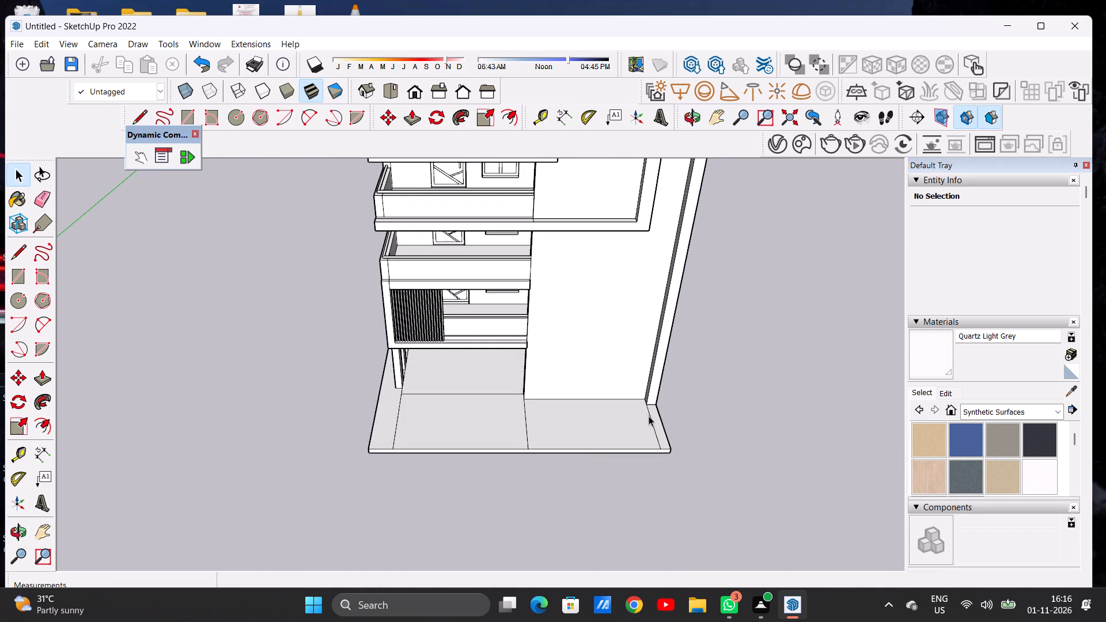
{"action": "middle_click_drag", "start_coordinate": [654, 418], "coordinate": [653, 459]}
{"action": "scroll", "coordinate": [658, 456], "scroll_direction": "up", "scroll_amount": 6}
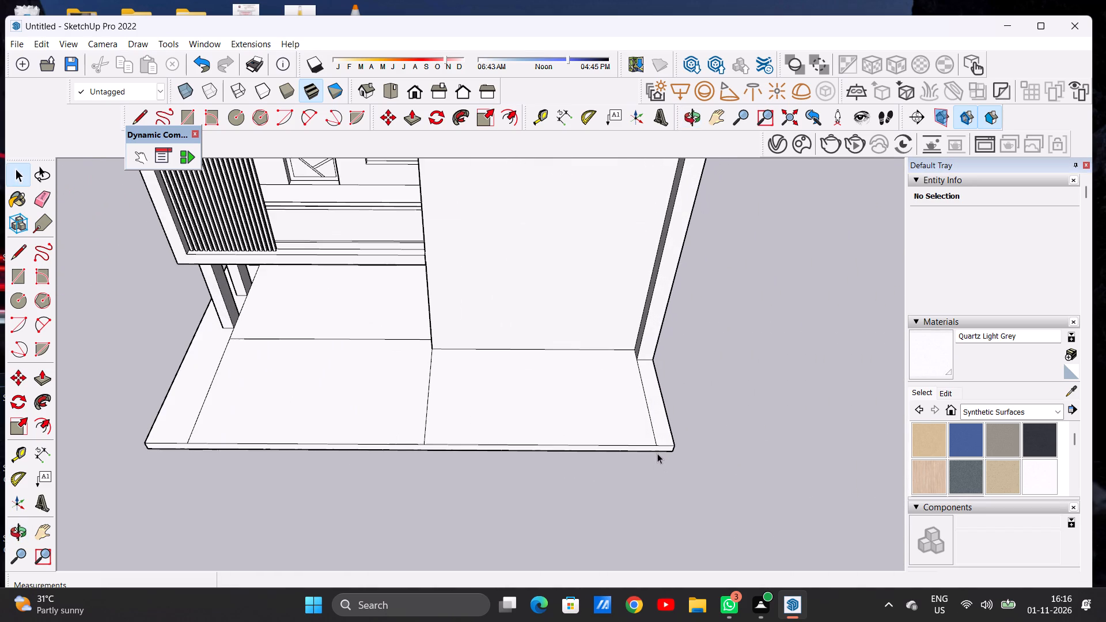
{"action": "middle_click_drag", "start_coordinate": [570, 391], "coordinate": [602, 439]}
{"action": "scroll", "coordinate": [624, 418], "scroll_direction": "down", "scroll_amount": 1}
{"action": "scroll", "coordinate": [625, 419], "scroll_direction": "up", "scroll_amount": 2}
{"action": "scroll", "coordinate": [630, 422], "scroll_direction": "down", "scroll_amount": 12}
{"action": "middle_click_drag", "start_coordinate": [541, 463], "coordinate": [635, 339]}
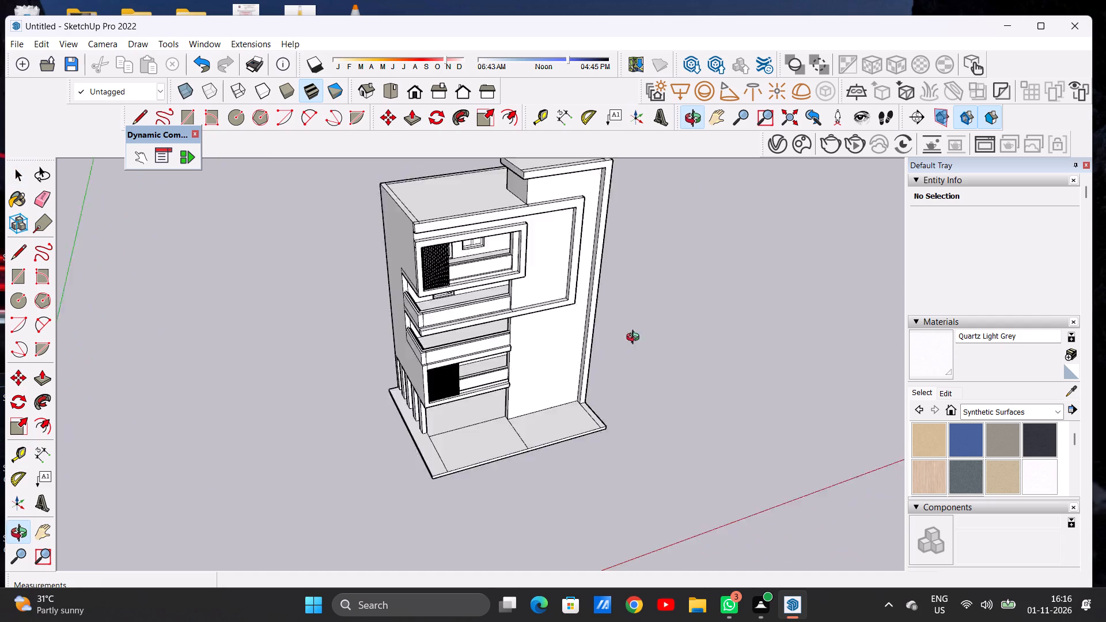
{"action": "middle_click_drag", "start_coordinate": [635, 339], "coordinate": [670, 302]}
{"action": "scroll", "coordinate": [463, 491], "scroll_direction": "up", "scroll_amount": 9}
{"action": "middle_click_drag", "start_coordinate": [511, 521], "coordinate": [603, 526]}
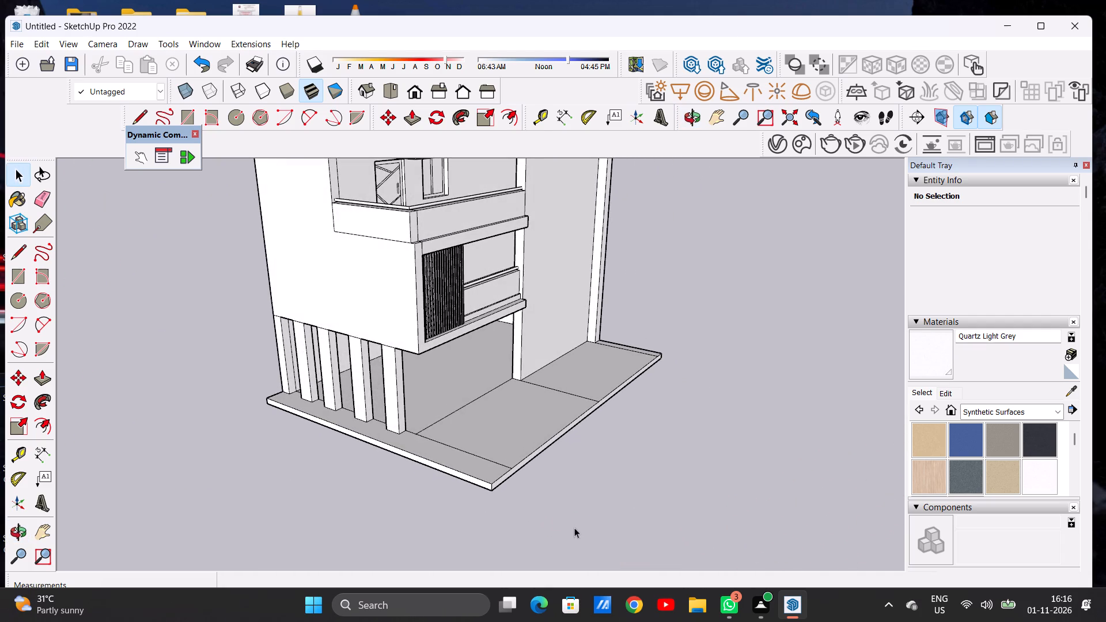
{"action": "scroll", "coordinate": [477, 498], "scroll_direction": "up", "scroll_amount": 6}
{"action": "scroll", "coordinate": [495, 484], "scroll_direction": "down", "scroll_amount": 1}
{"action": "scroll", "coordinate": [495, 484], "scroll_direction": "up", "scroll_amount": 6}
{"action": "key", "text": "p"}
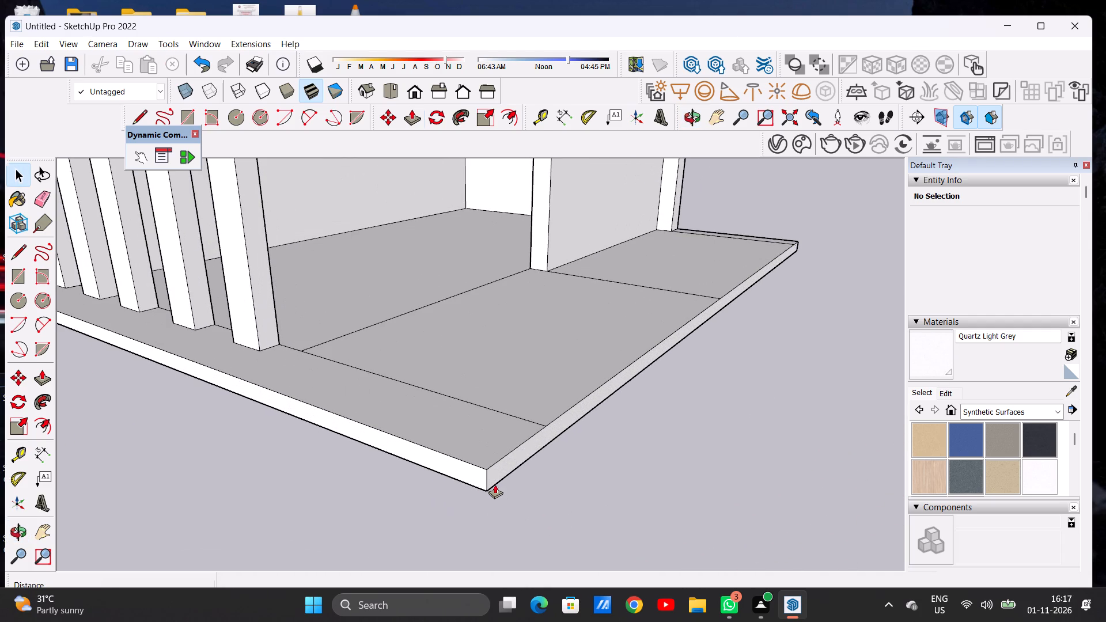
{"action": "scroll", "coordinate": [496, 471], "scroll_direction": "up", "scroll_amount": 1}
{"action": "left_click", "coordinate": [496, 471]}
{"action": "left_click", "coordinate": [527, 483]}
{"action": "key", "text": "space"}
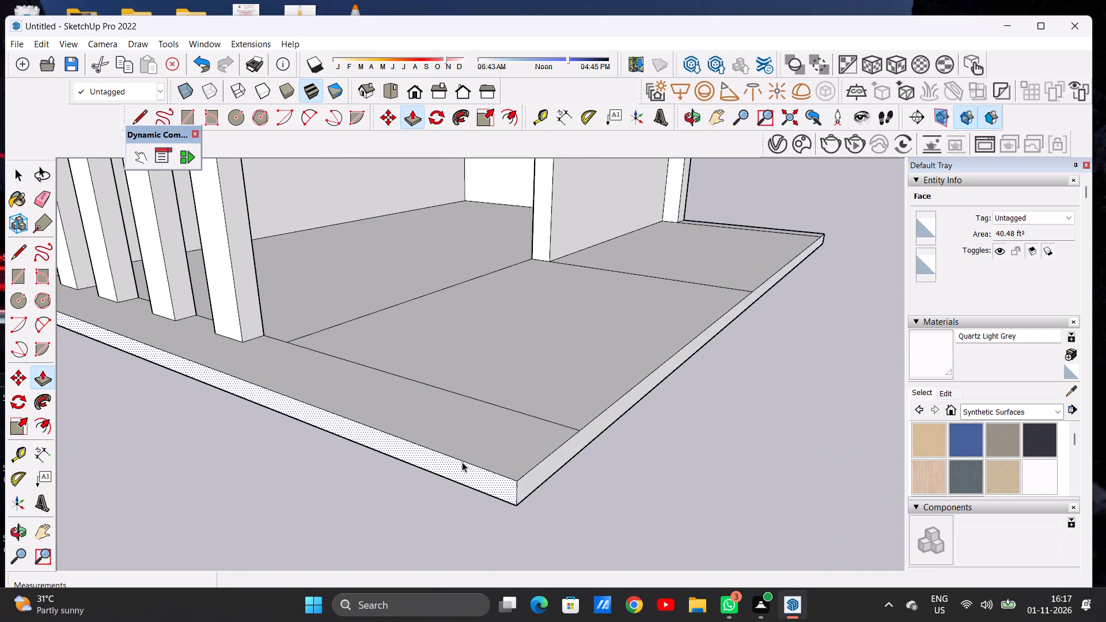
Draw a line about 2' long on the slab top from the rearmost column's outer base toward the slab's side edge.
{"action": "scroll", "coordinate": [458, 450], "scroll_direction": "down", "scroll_amount": 6}
{"action": "middle_click_drag", "start_coordinate": [497, 435], "coordinate": [354, 511]}
{"action": "scroll", "coordinate": [350, 426], "scroll_direction": "down", "scroll_amount": 6}
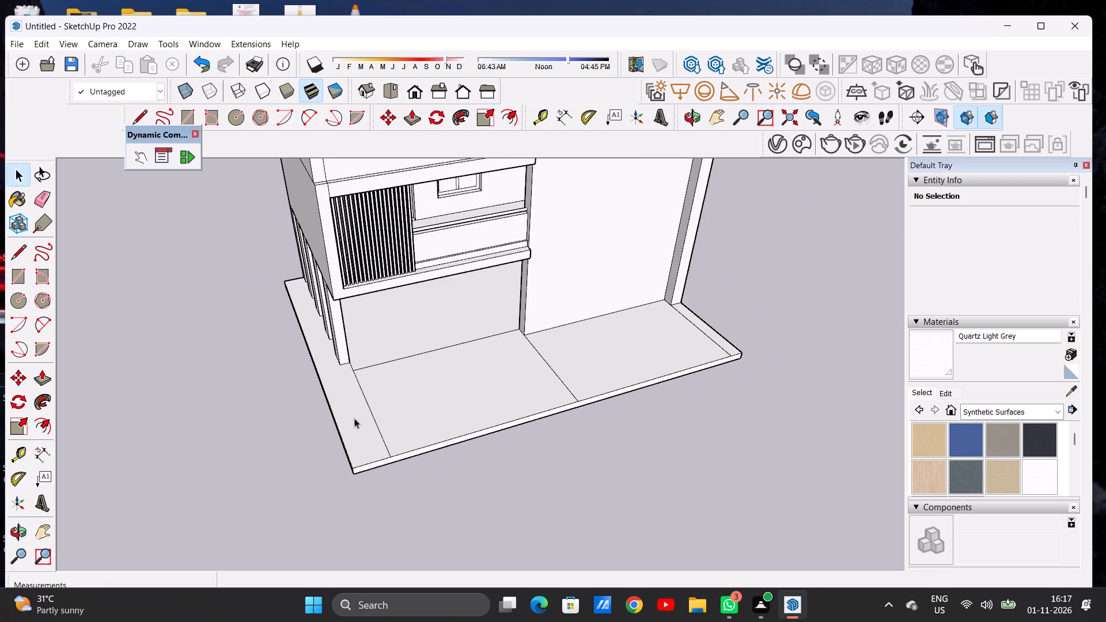
{"action": "middle_click_drag", "start_coordinate": [437, 418], "coordinate": [486, 438]}
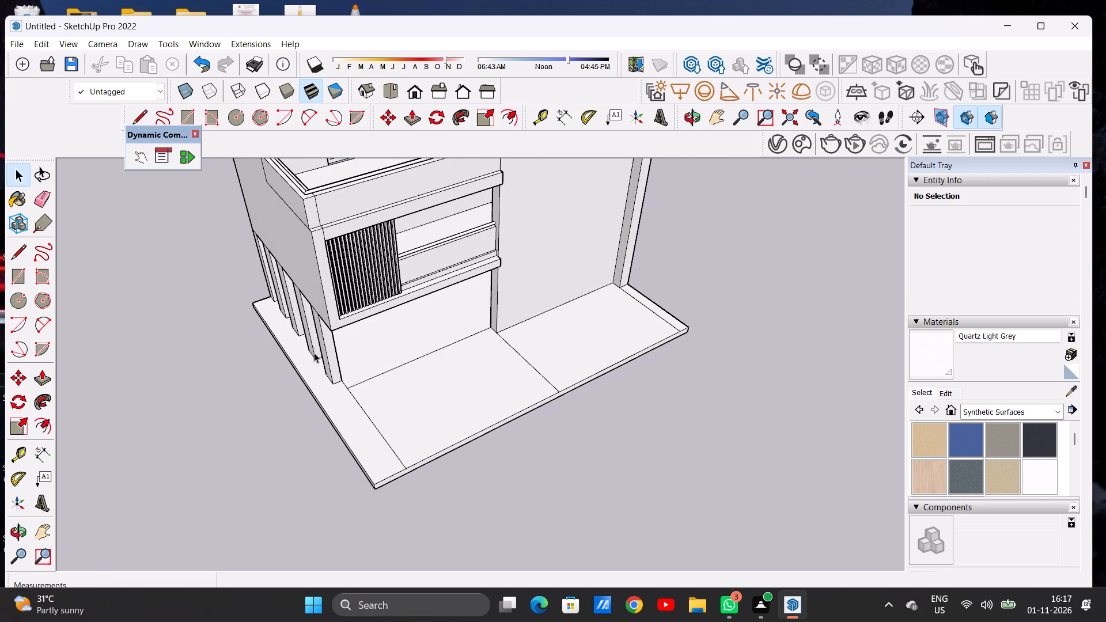
{"action": "scroll", "coordinate": [279, 313], "scroll_direction": "up", "scroll_amount": 5}
{"action": "middle_click_drag", "start_coordinate": [269, 305], "coordinate": [384, 294]}
{"action": "scroll", "coordinate": [177, 352], "scroll_direction": "up", "scroll_amount": 4}
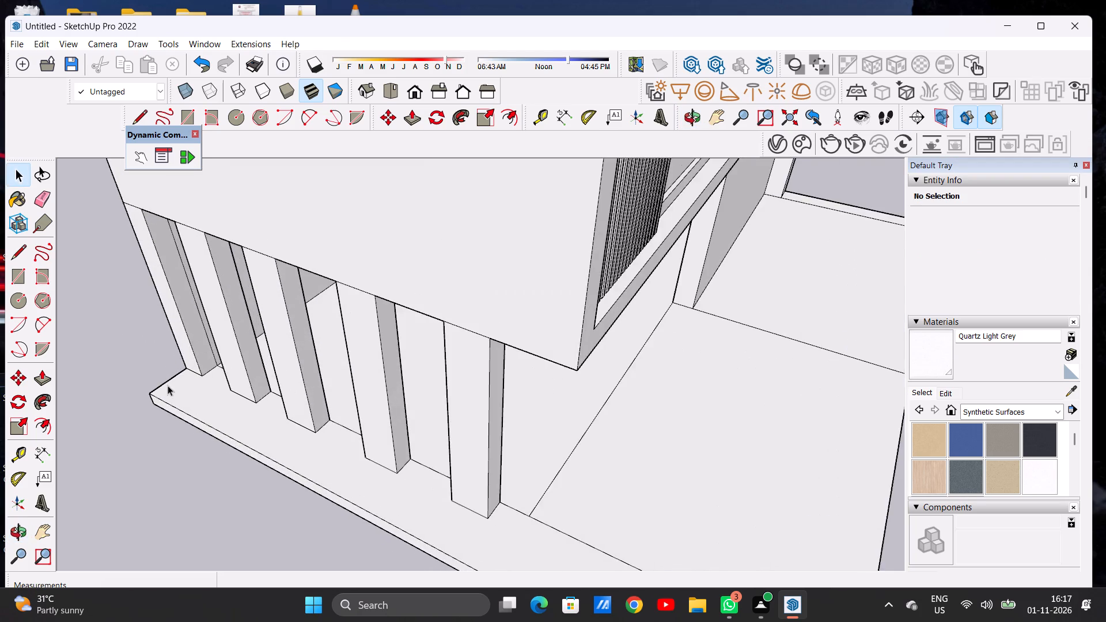
{"action": "middle_click_drag", "start_coordinate": [169, 385], "coordinate": [349, 338]}
{"action": "scroll", "coordinate": [353, 348], "scroll_direction": "down", "scroll_amount": 14}
{"action": "scroll", "coordinate": [288, 439], "scroll_direction": "up", "scroll_amount": 5}
{"action": "scroll", "coordinate": [288, 407], "scroll_direction": "down", "scroll_amount": 1}
{"action": "scroll", "coordinate": [288, 407], "scroll_direction": "up", "scroll_amount": 2}
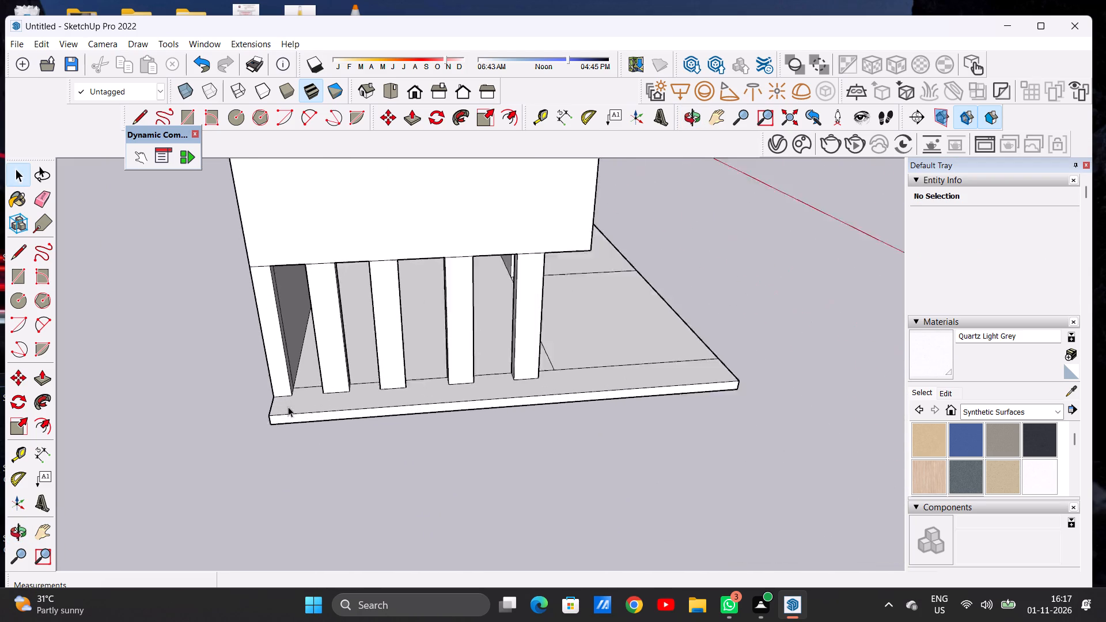
{"action": "scroll", "coordinate": [288, 407], "scroll_direction": "up", "scroll_amount": 11}
{"action": "key", "text": "l"}
{"action": "scroll", "coordinate": [284, 396], "scroll_direction": "up", "scroll_amount": 1}
{"action": "middle_click_drag", "start_coordinate": [284, 396], "coordinate": [286, 454]}
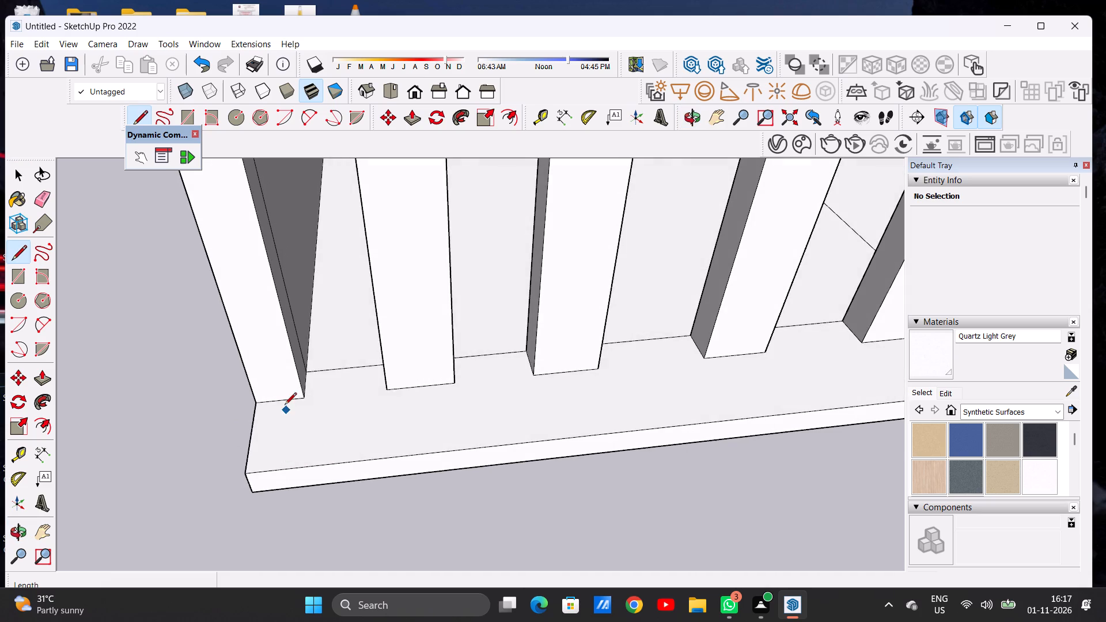
{"action": "scroll", "coordinate": [282, 401], "scroll_direction": "up", "scroll_amount": 1}
{"action": "scroll", "coordinate": [282, 401], "scroll_direction": "down", "scroll_amount": 1}
{"action": "scroll", "coordinate": [282, 401], "scroll_direction": "up", "scroll_amount": 3}
{"action": "left_click", "coordinate": [286, 403]}
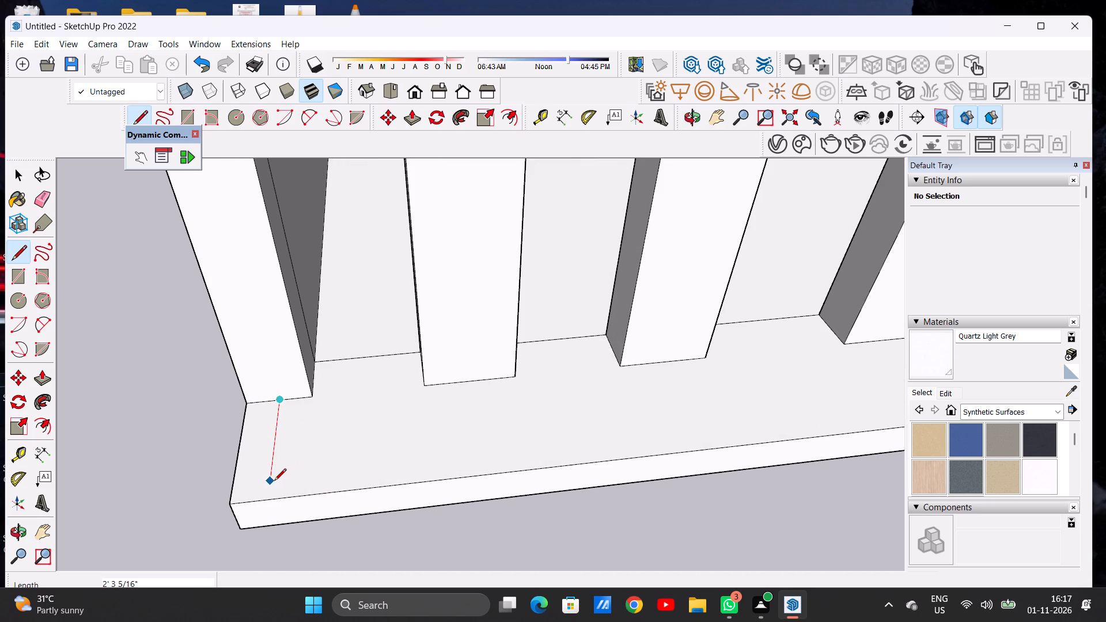
{"action": "left_click", "coordinate": [273, 475]}
Continue the line for about 36' 6" parallel to the slab's side edge, ending just short of the front edge.
{"action": "scroll", "coordinate": [327, 461], "scroll_direction": "down", "scroll_amount": 10}
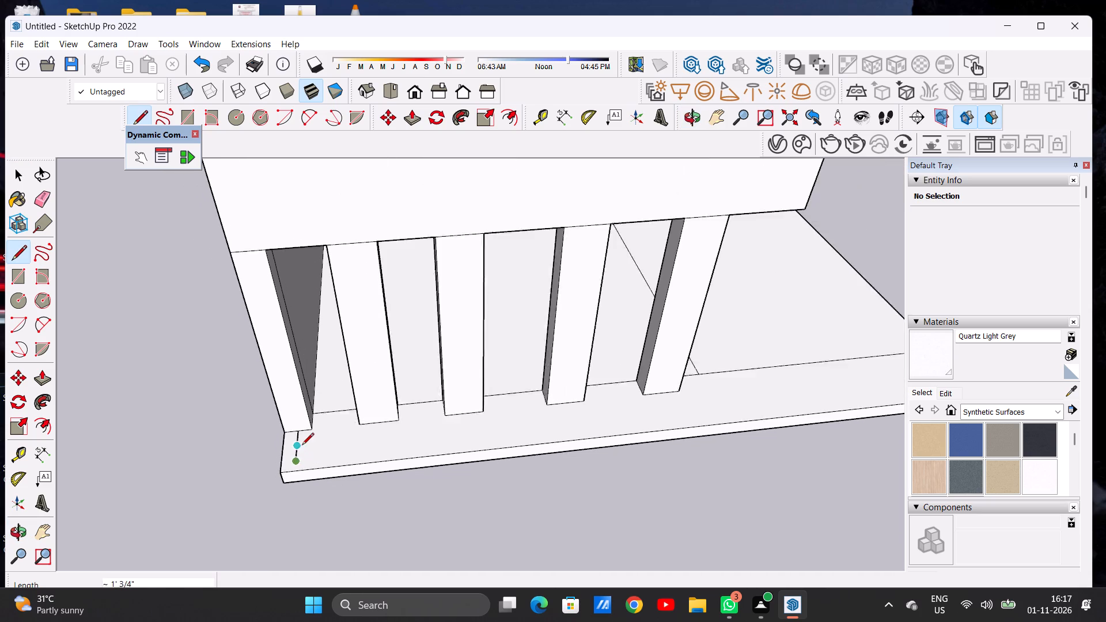
{"action": "scroll", "coordinate": [302, 446], "scroll_direction": "down", "scroll_amount": 4}
{"action": "scroll", "coordinate": [732, 397], "scroll_direction": "up", "scroll_amount": 6}
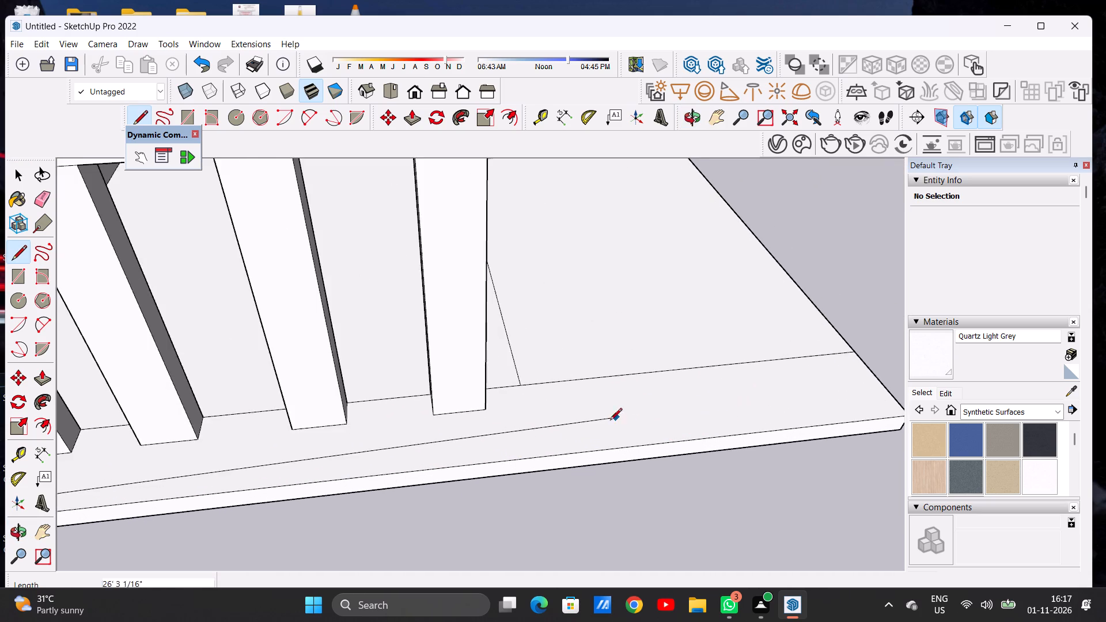
{"action": "scroll", "coordinate": [608, 422], "scroll_direction": "down", "scroll_amount": 5}
{"action": "scroll", "coordinate": [757, 414], "scroll_direction": "up", "scroll_amount": 2}
{"action": "scroll", "coordinate": [758, 414], "scroll_direction": "down", "scroll_amount": 1}
{"action": "scroll", "coordinate": [758, 414], "scroll_direction": "up", "scroll_amount": 9}
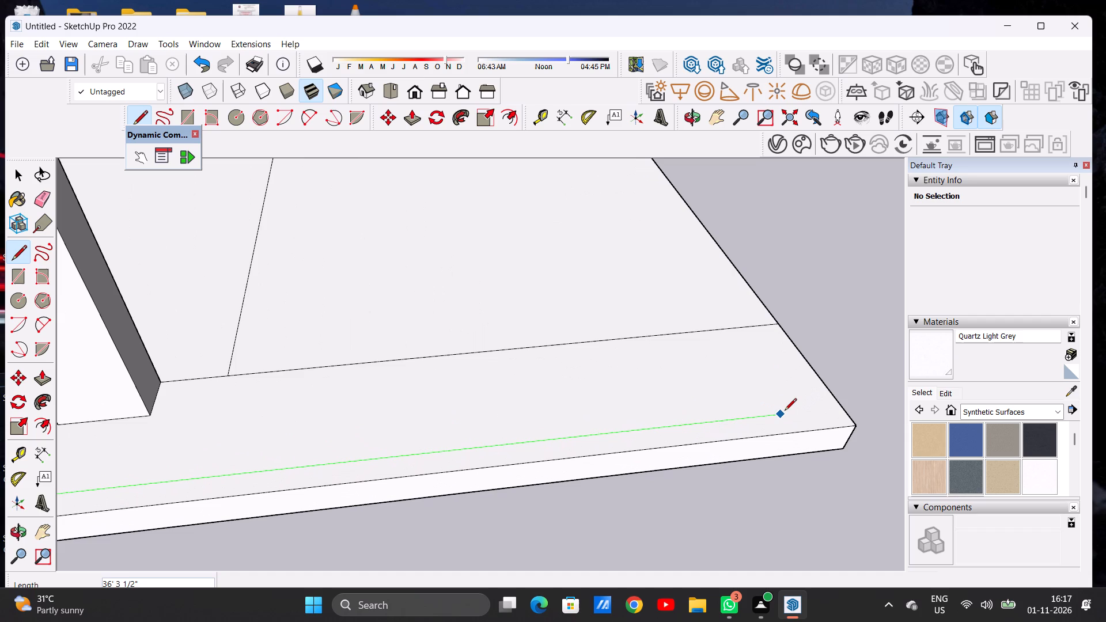
{"action": "left_click", "coordinate": [795, 408]}
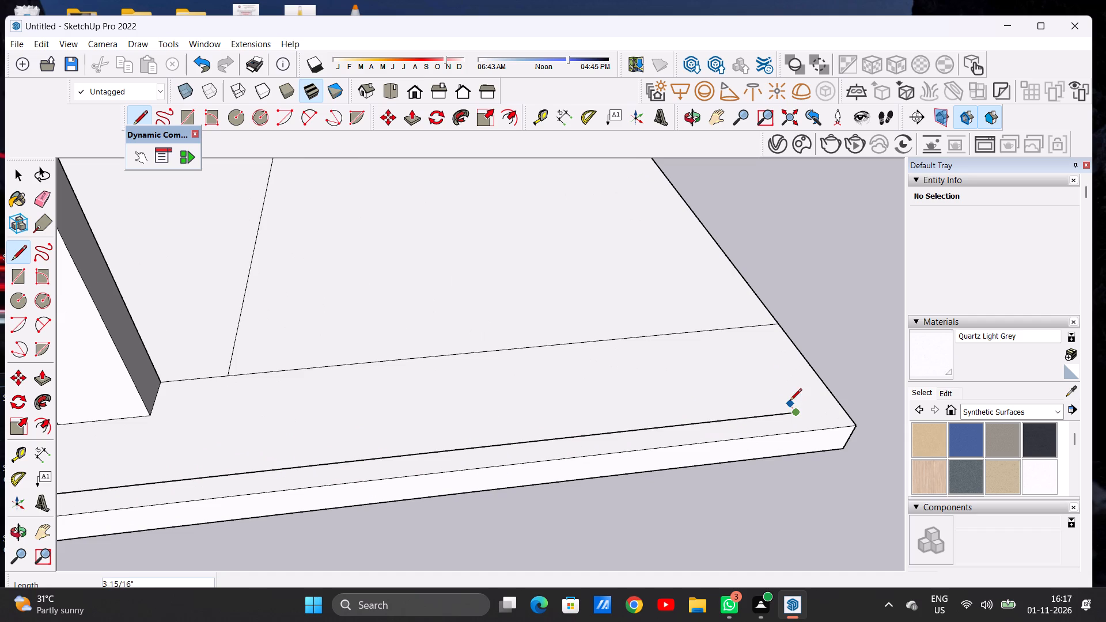
{"action": "scroll", "coordinate": [762, 394], "scroll_direction": "down", "scroll_amount": 12}
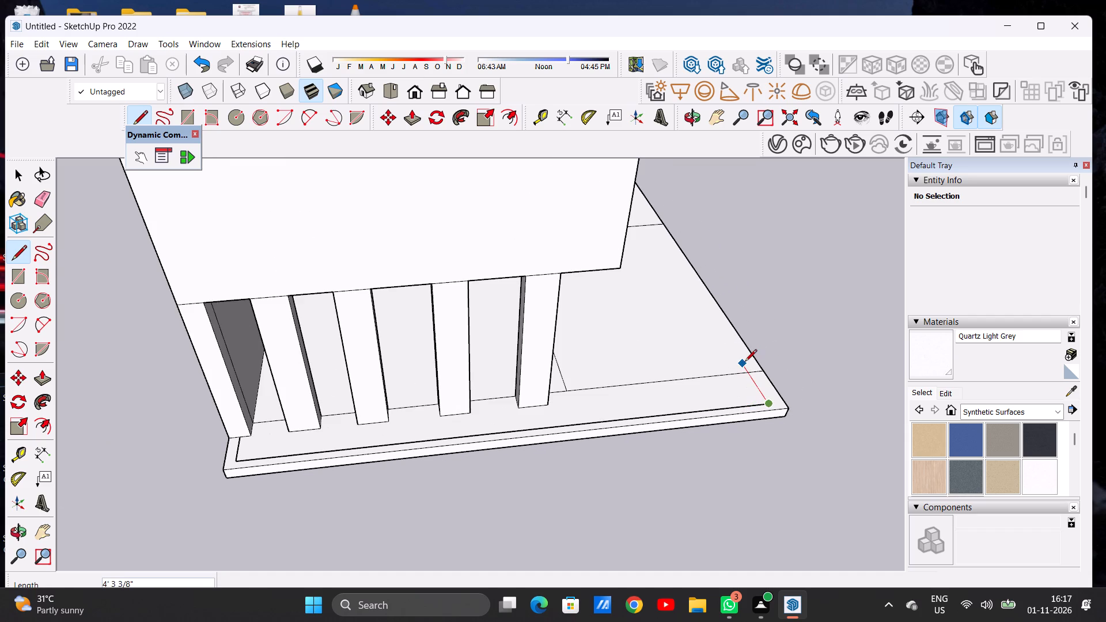
{"action": "key", "text": "space"}
Extend the side border line slightly forward and draw a line about 46' long from its end, parallel to the slab's front edge.
{"action": "middle_click_drag", "start_coordinate": [738, 362], "coordinate": [354, 403]}
{"action": "scroll", "coordinate": [367, 382], "scroll_direction": "down", "scroll_amount": 15}
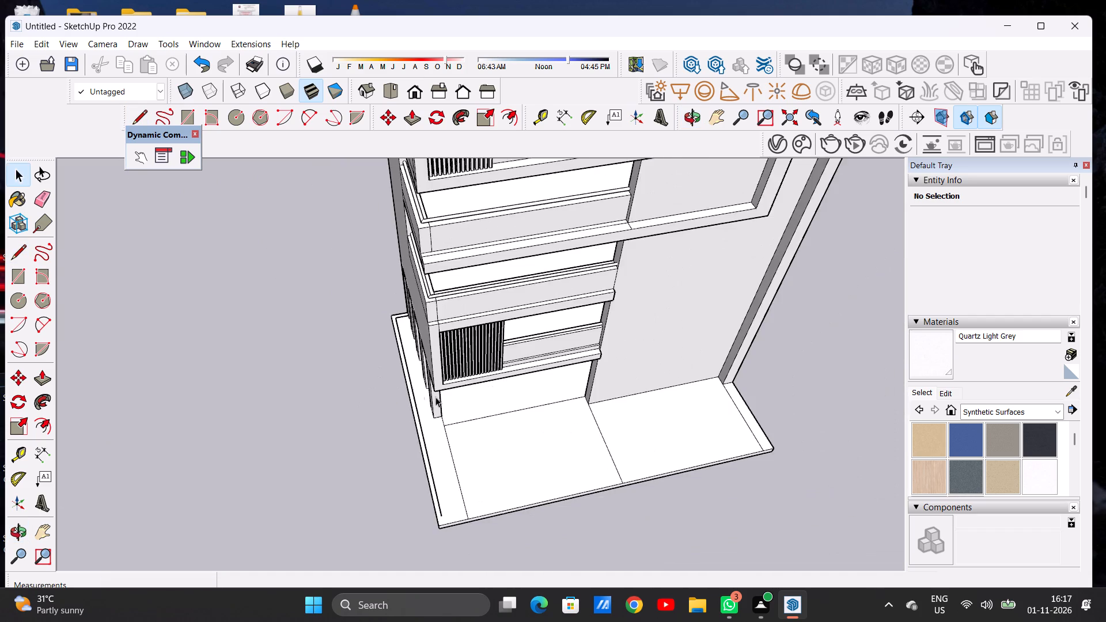
{"action": "scroll", "coordinate": [479, 484], "scroll_direction": "up", "scroll_amount": 11}
{"action": "key", "text": "l"}
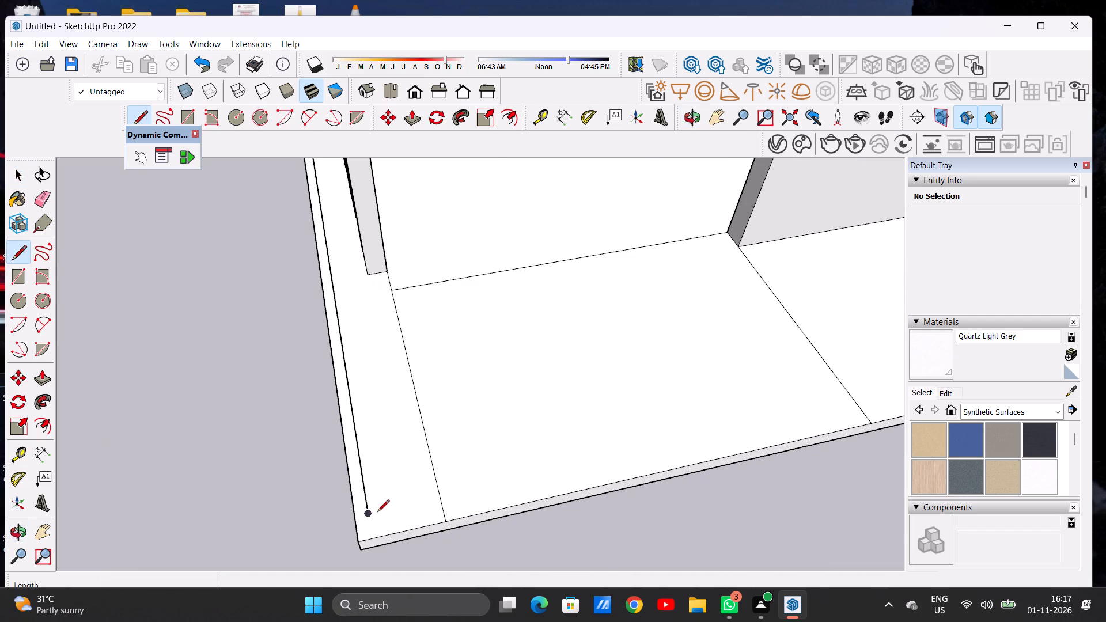
{"action": "left_click", "coordinate": [367, 515]}
{"action": "left_click", "coordinate": [370, 523]}
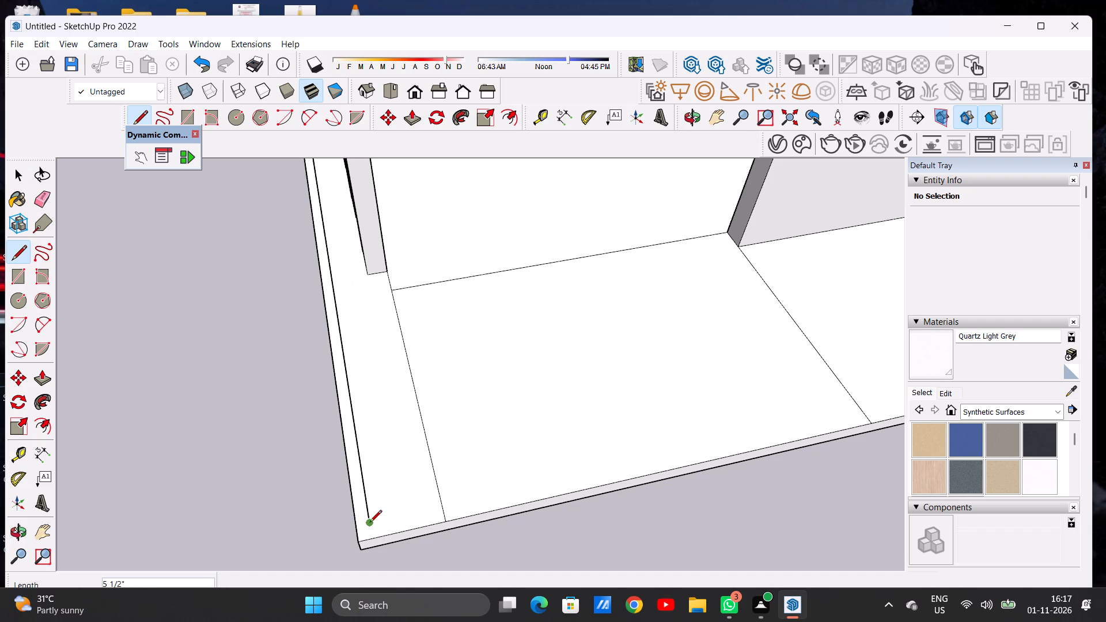
{"action": "left_click", "coordinate": [370, 523]}
{"action": "scroll", "coordinate": [459, 505], "scroll_direction": "down", "scroll_amount": 5}
{"action": "scroll", "coordinate": [442, 506], "scroll_direction": "up", "scroll_amount": 1}
{"action": "scroll", "coordinate": [440, 506], "scroll_direction": "down", "scroll_amount": 12}
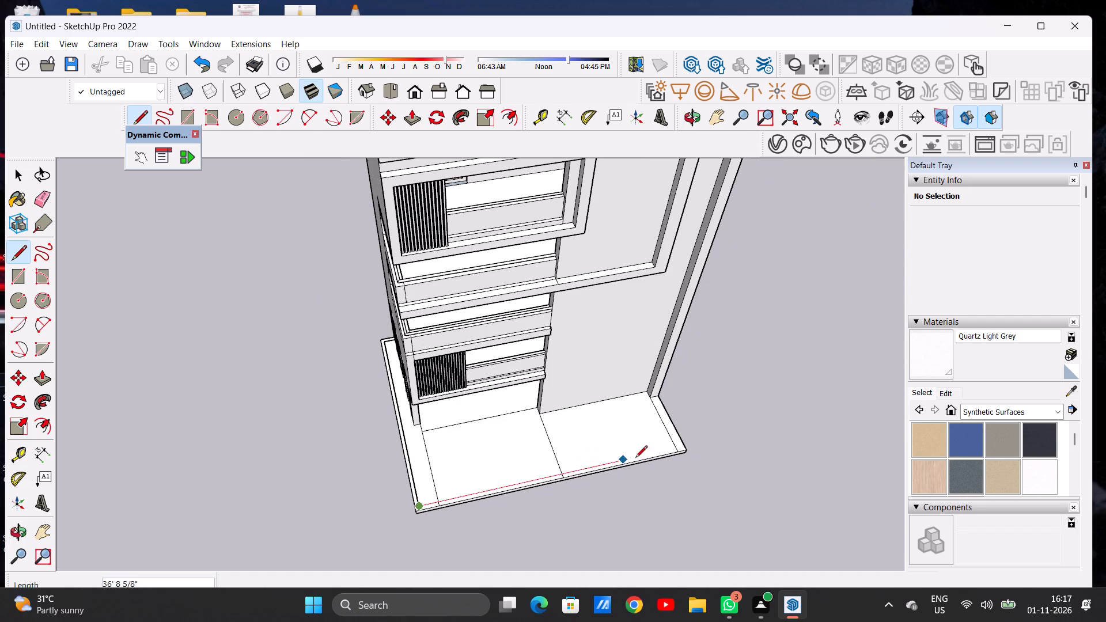
{"action": "scroll", "coordinate": [652, 455], "scroll_direction": "up", "scroll_amount": 15}
{"action": "left_click", "coordinate": [701, 446]}
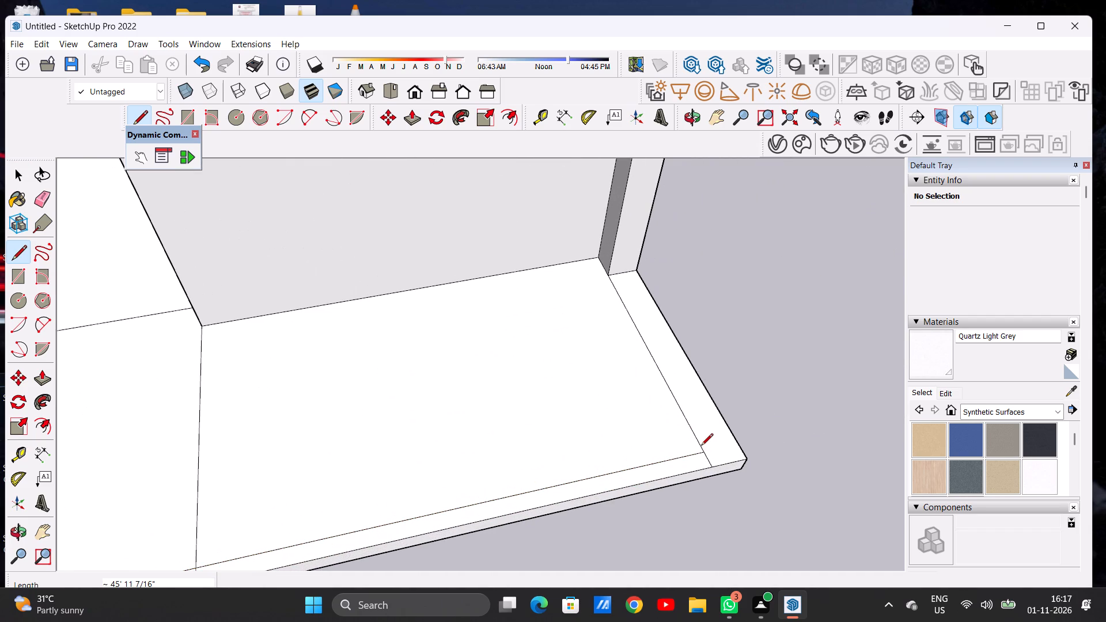
{"action": "key", "text": "space"}
Erase the two lines dividing the slab's front area, one from the tower wall's corner and one from the front column.
{"action": "scroll", "coordinate": [623, 395], "scroll_direction": "down", "scroll_amount": 14}
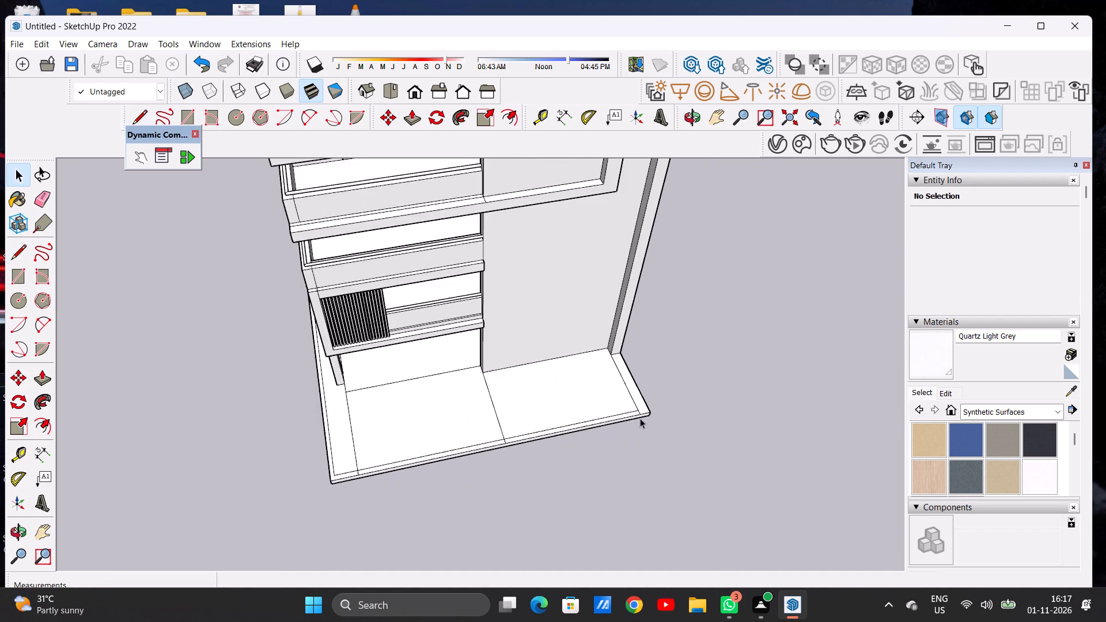
{"action": "scroll", "coordinate": [640, 418], "scroll_direction": "down", "scroll_amount": 5}
{"action": "middle_click_drag", "start_coordinate": [578, 428], "coordinate": [521, 332]}
{"action": "scroll", "coordinate": [554, 433], "scroll_direction": "up", "scroll_amount": 14}
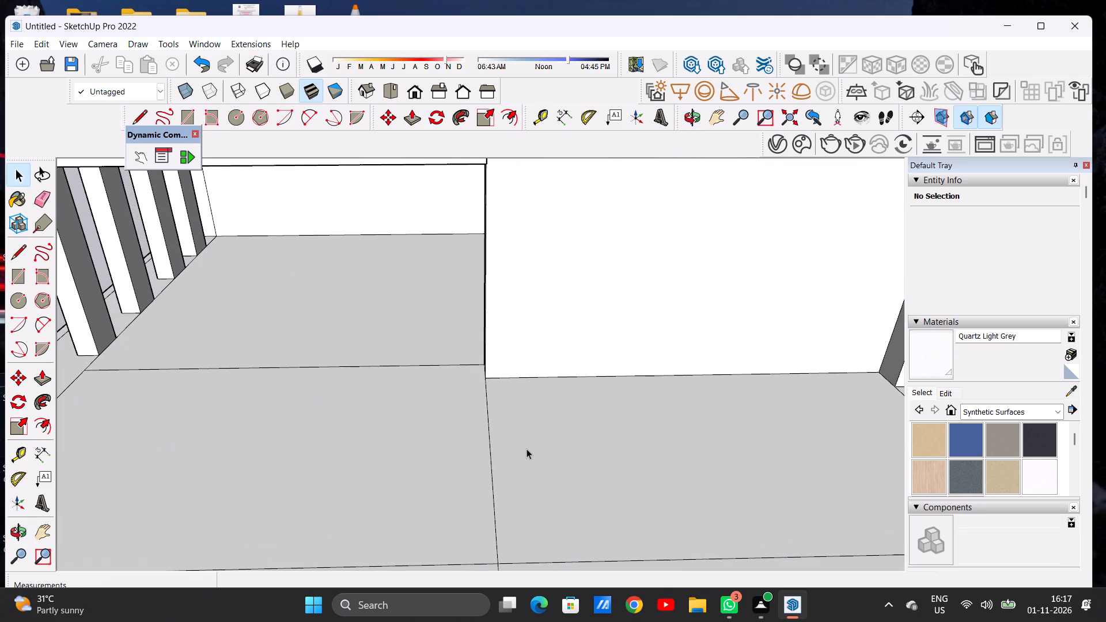
{"action": "key", "text": "e"}
{"action": "left_click_drag", "start_coordinate": [515, 449], "coordinate": [488, 454]}
{"action": "scroll", "coordinate": [531, 442], "scroll_direction": "down", "scroll_amount": 8}
{"action": "left_click_drag", "start_coordinate": [275, 451], "coordinate": [290, 461]}
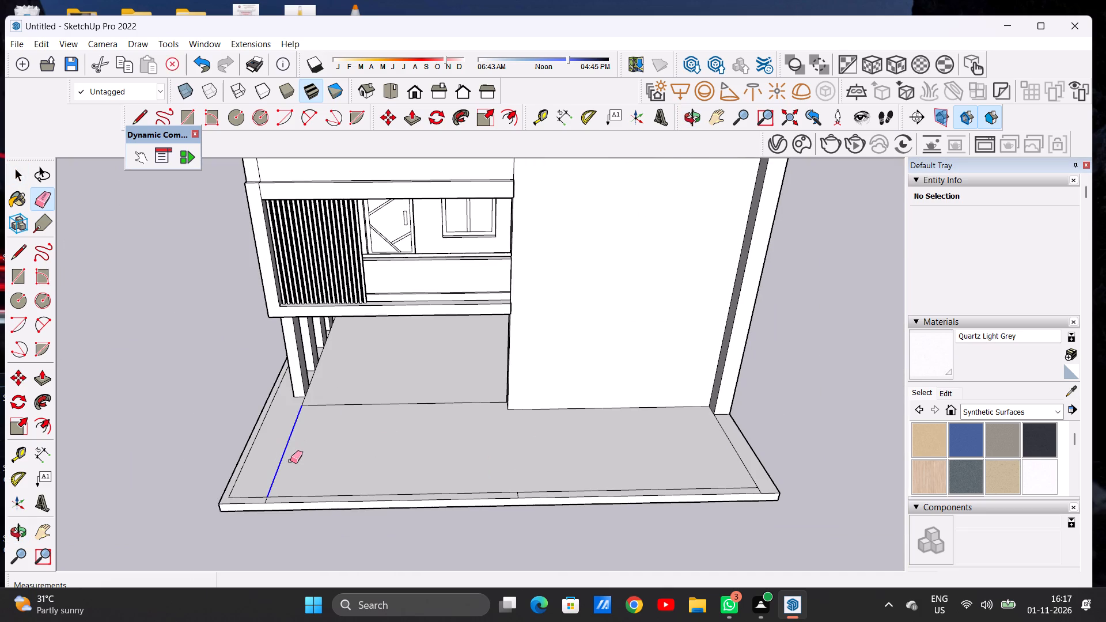
{"action": "scroll", "coordinate": [276, 504], "scroll_direction": "up", "scroll_amount": 17}
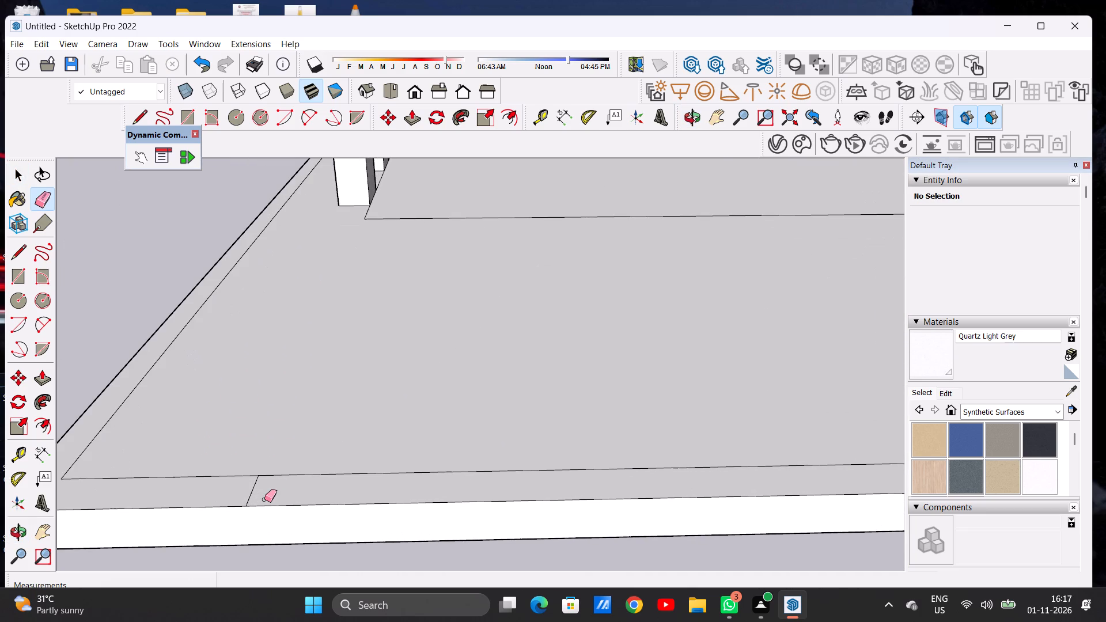
{"action": "key", "text": "space"}
Erase the short leftover line crossing the front border strip near its middle.
{"action": "scroll", "coordinate": [410, 404], "scroll_direction": "down", "scroll_amount": 15}
{"action": "scroll", "coordinate": [390, 434], "scroll_direction": "down", "scroll_amount": 7}
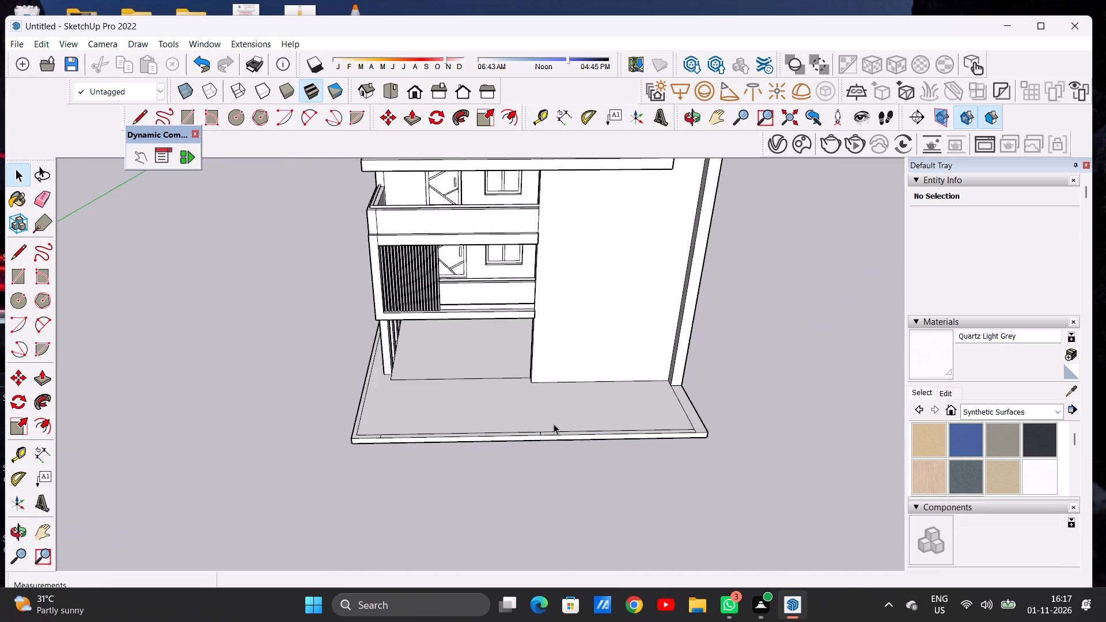
{"action": "scroll", "coordinate": [554, 424], "scroll_direction": "up", "scroll_amount": 20}
{"action": "scroll", "coordinate": [554, 424], "scroll_direction": "up", "scroll_amount": 3}
{"action": "key", "text": "e"}
{"action": "left_click_drag", "start_coordinate": [545, 436], "coordinate": [529, 439]}
{"action": "scroll", "coordinate": [528, 430], "scroll_direction": "down", "scroll_amount": 17}
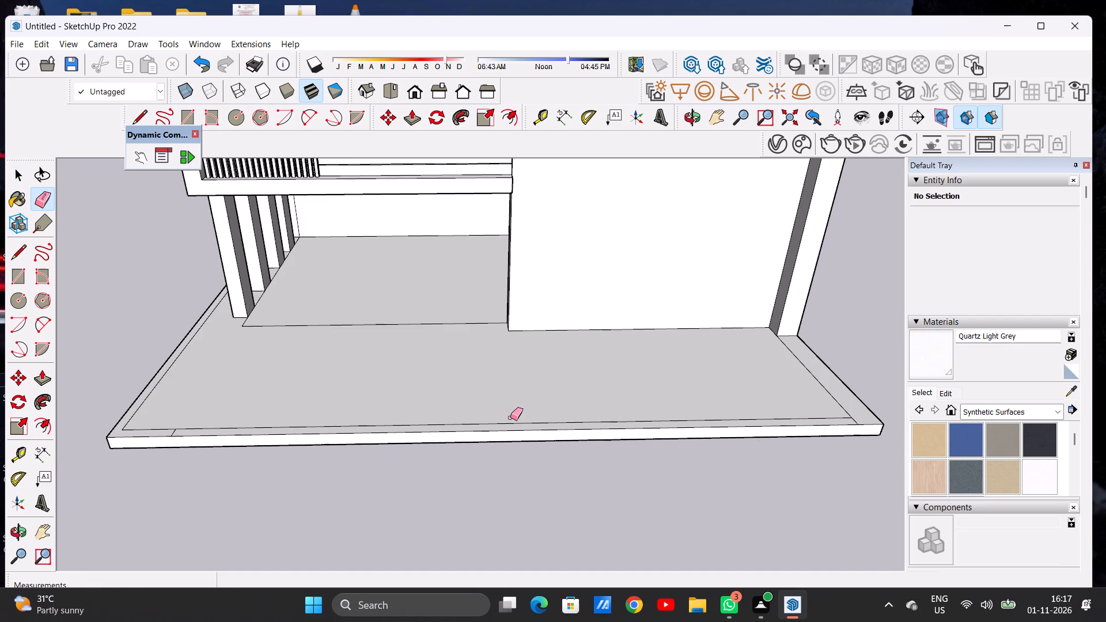
{"action": "key", "text": "space"}
Push/Pull the L-shaped border strip along the slab's open side and front corner upward into a low boundary wall.
{"action": "scroll", "coordinate": [464, 437], "scroll_direction": "down", "scroll_amount": 11}
{"action": "middle_click_drag", "start_coordinate": [484, 442], "coordinate": [486, 380]}
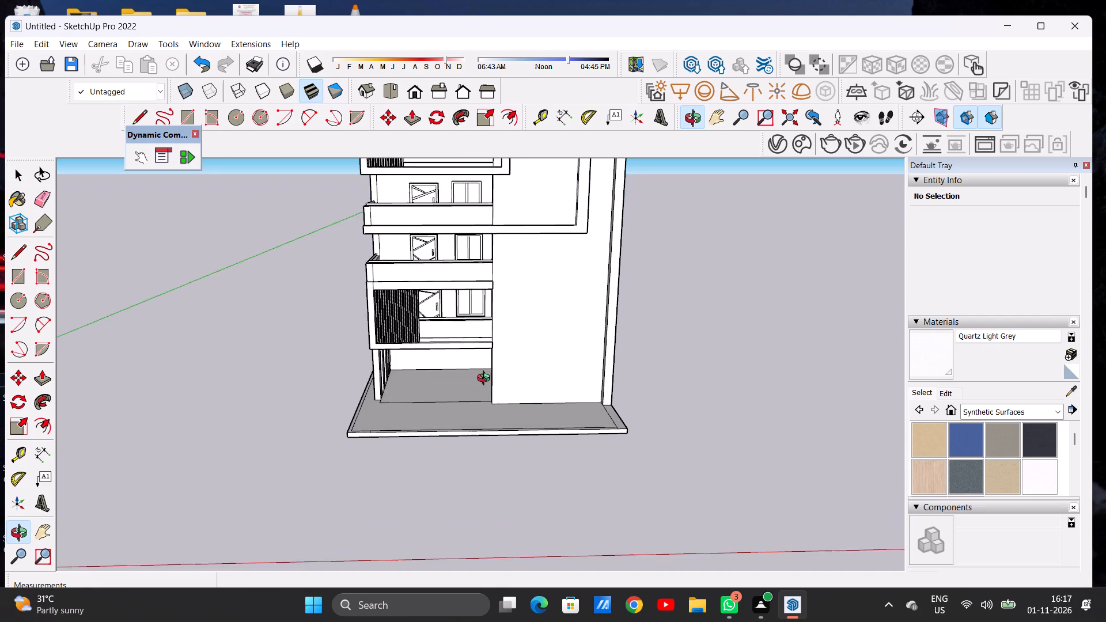
{"action": "middle_click_drag", "start_coordinate": [486, 380], "coordinate": [459, 409]}
{"action": "scroll", "coordinate": [407, 408], "scroll_direction": "up", "scroll_amount": 8}
{"action": "scroll", "coordinate": [367, 394], "scroll_direction": "down", "scroll_amount": 1}
{"action": "scroll", "coordinate": [367, 394], "scroll_direction": "up", "scroll_amount": 4}
{"action": "middle_click_drag", "start_coordinate": [347, 392], "coordinate": [547, 403]}
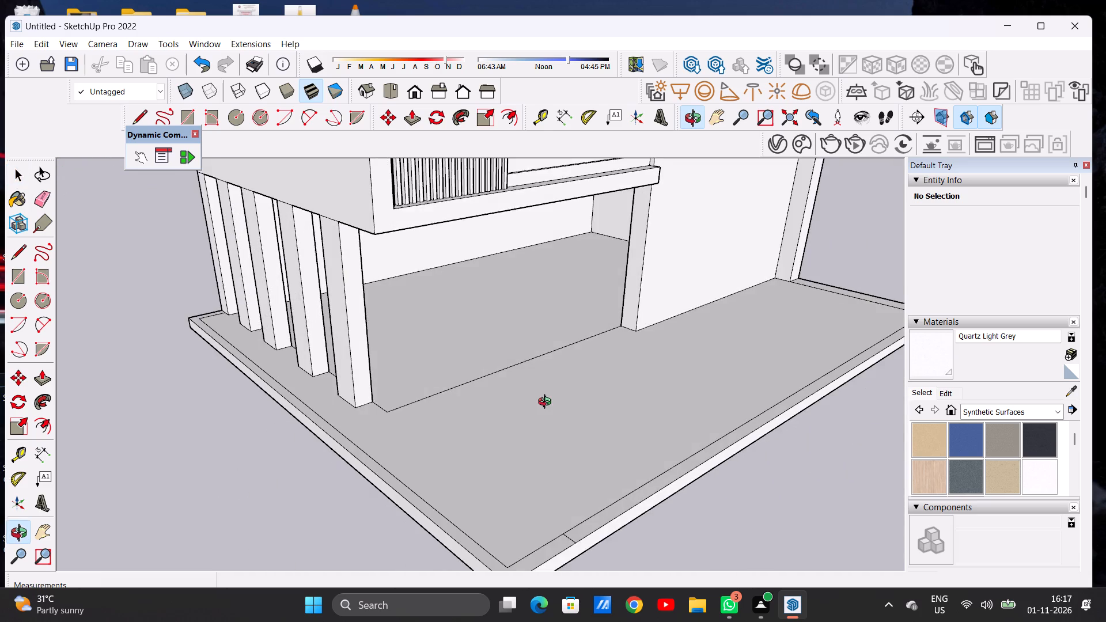
{"action": "middle_click_drag", "start_coordinate": [547, 403], "coordinate": [553, 420]}
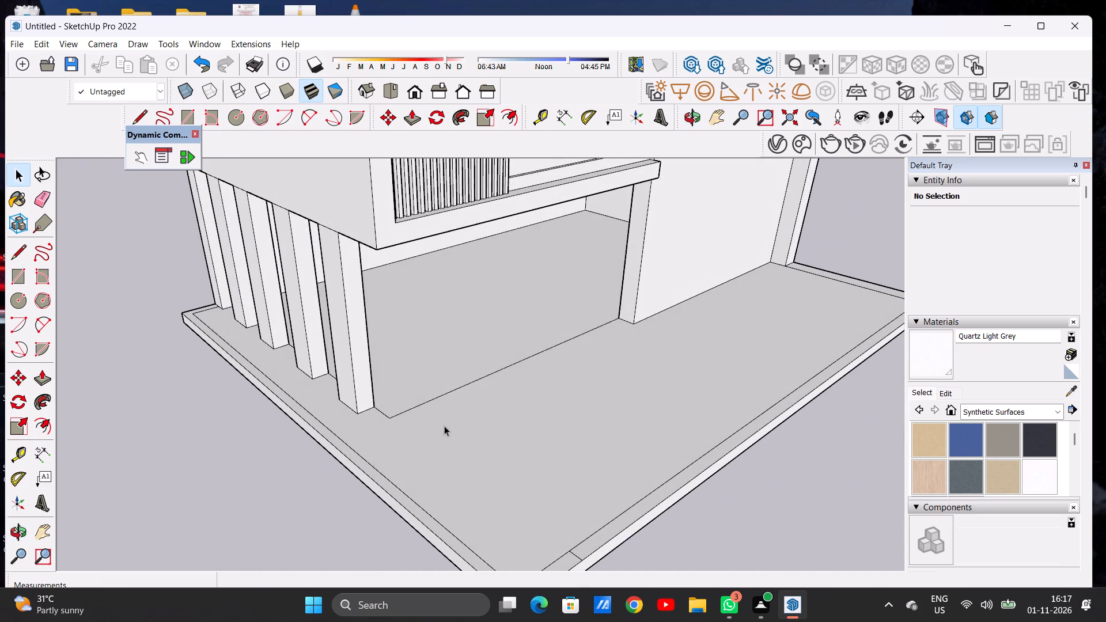
{"action": "scroll", "coordinate": [415, 425], "scroll_direction": "up", "scroll_amount": 2}
{"action": "scroll", "coordinate": [426, 405], "scroll_direction": "down", "scroll_amount": 10}
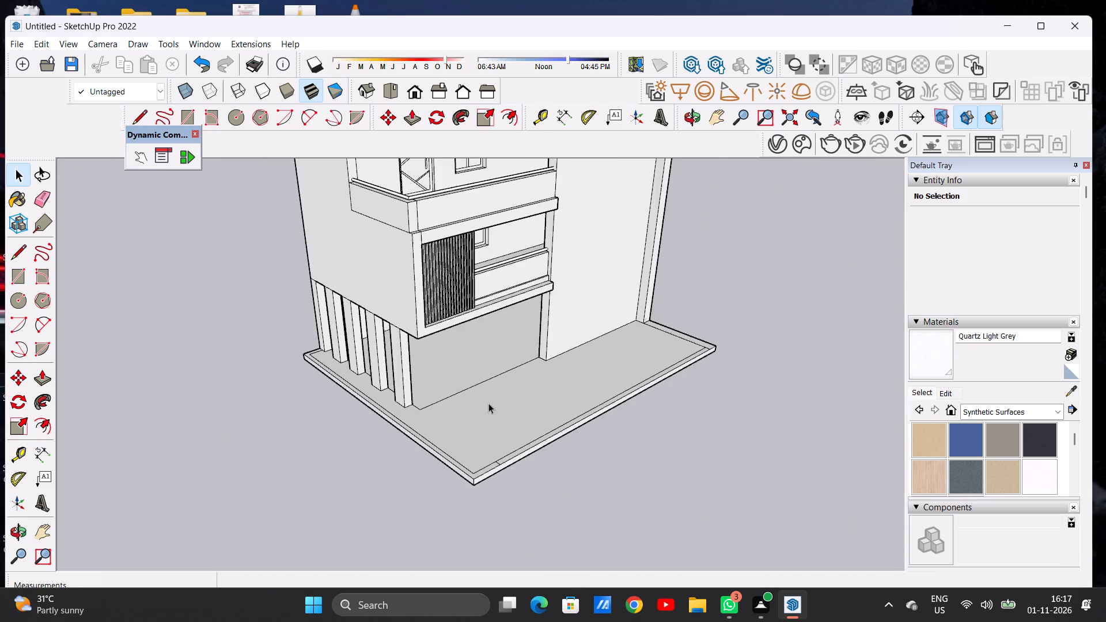
{"action": "scroll", "coordinate": [488, 403], "scroll_direction": "down", "scroll_amount": 1}
{"action": "middle_click_drag", "start_coordinate": [526, 395], "coordinate": [357, 401]}
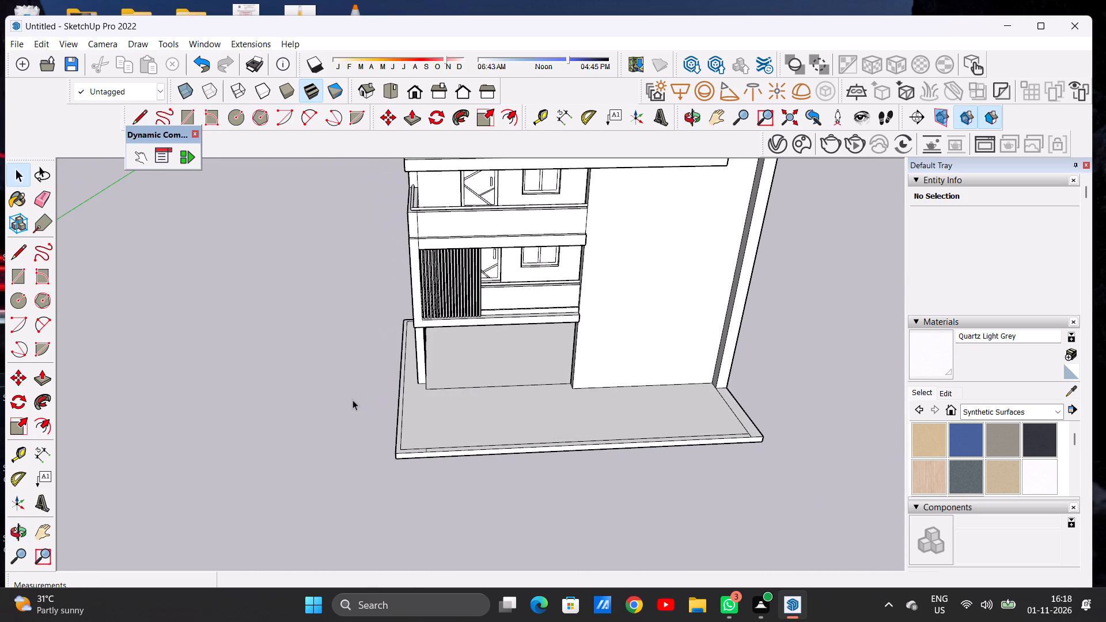
{"action": "scroll", "coordinate": [400, 431], "scroll_direction": "up", "scroll_amount": 10}
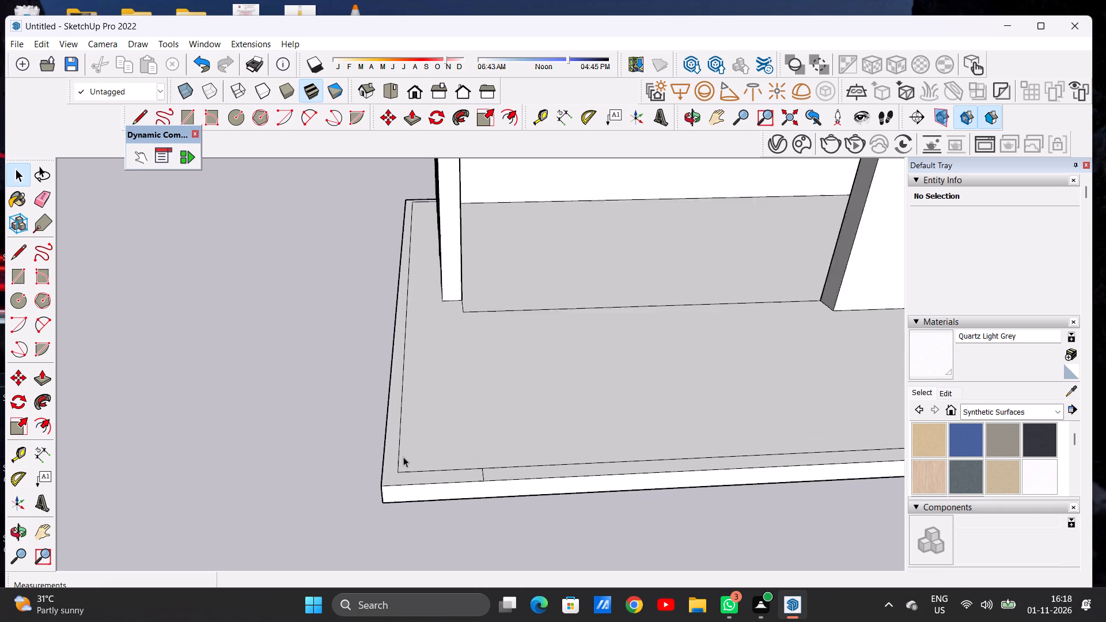
{"action": "scroll", "coordinate": [403, 457], "scroll_direction": "up", "scroll_amount": 3}
{"action": "key", "text": "p"}
{"action": "scroll", "coordinate": [388, 461], "scroll_direction": "up", "scroll_amount": 5}
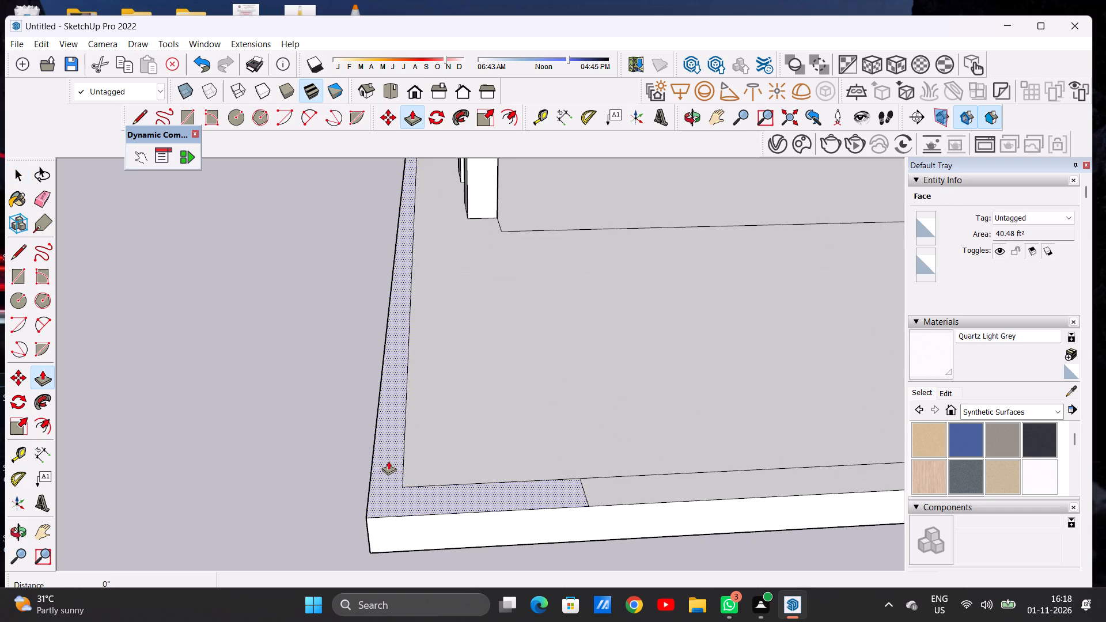
{"action": "left_click", "coordinate": [388, 461]}
{"action": "scroll", "coordinate": [392, 418], "scroll_direction": "down", "scroll_amount": 11}
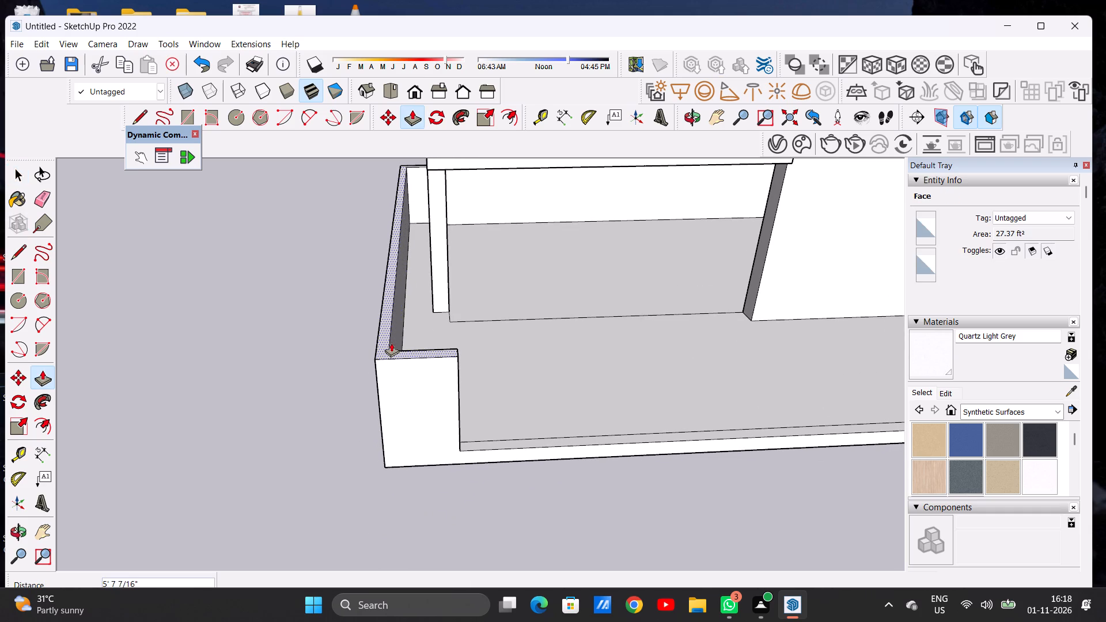
{"action": "middle_click_drag", "start_coordinate": [397, 371], "coordinate": [371, 279]}
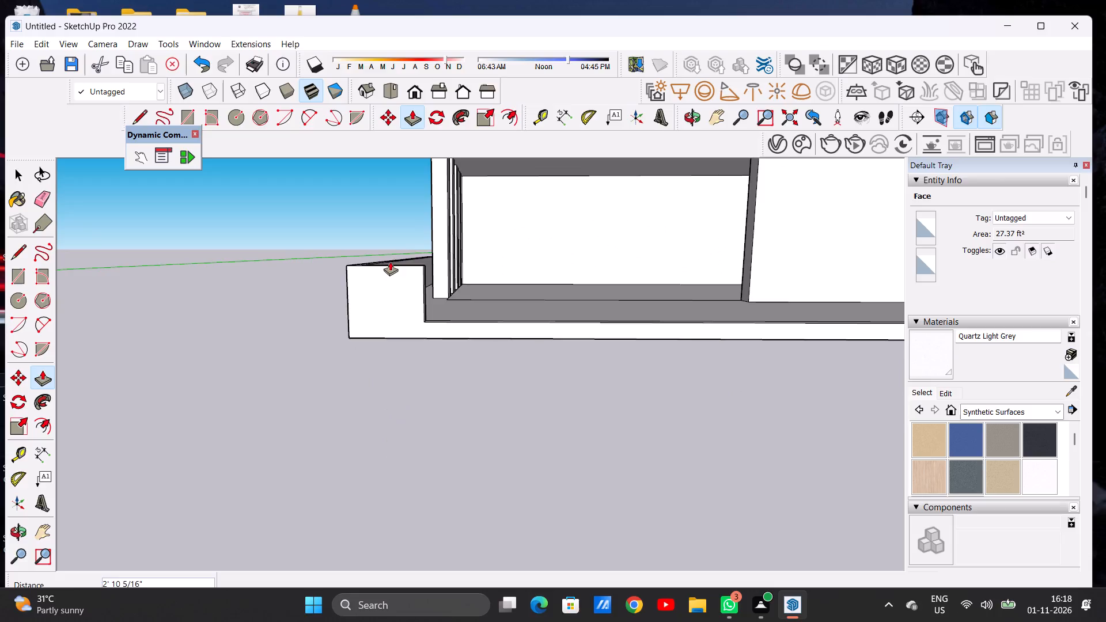
{"action": "left_click", "coordinate": [394, 247]}
{"action": "key", "text": "space"}
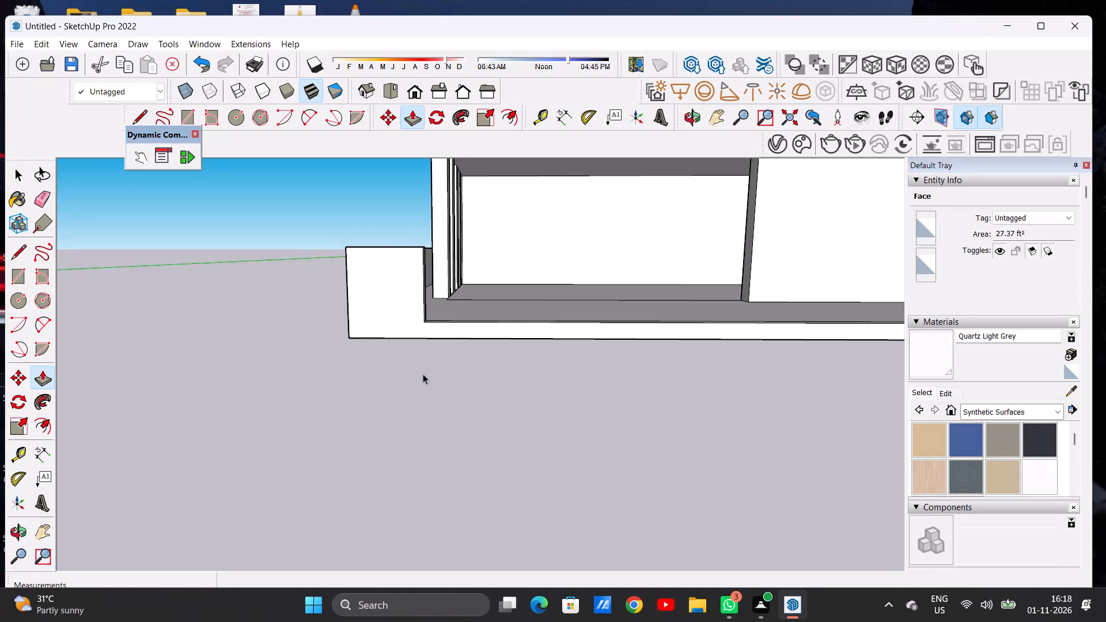
Raise the top face of the L-shaped boundary wall by about 1' 7".
{"action": "scroll", "coordinate": [426, 380], "scroll_direction": "down", "scroll_amount": 7}
{"action": "middle_click_drag", "start_coordinate": [435, 408], "coordinate": [412, 441]}
{"action": "scroll", "coordinate": [328, 324], "scroll_direction": "down", "scroll_amount": 8}
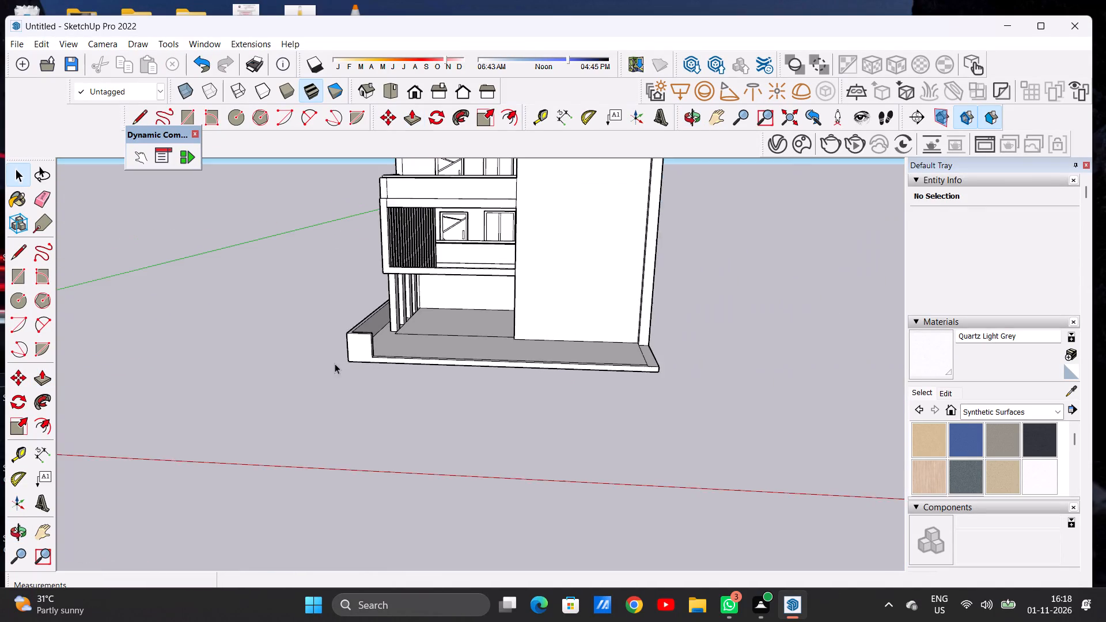
{"action": "middle_click_drag", "start_coordinate": [337, 364], "coordinate": [433, 415]}
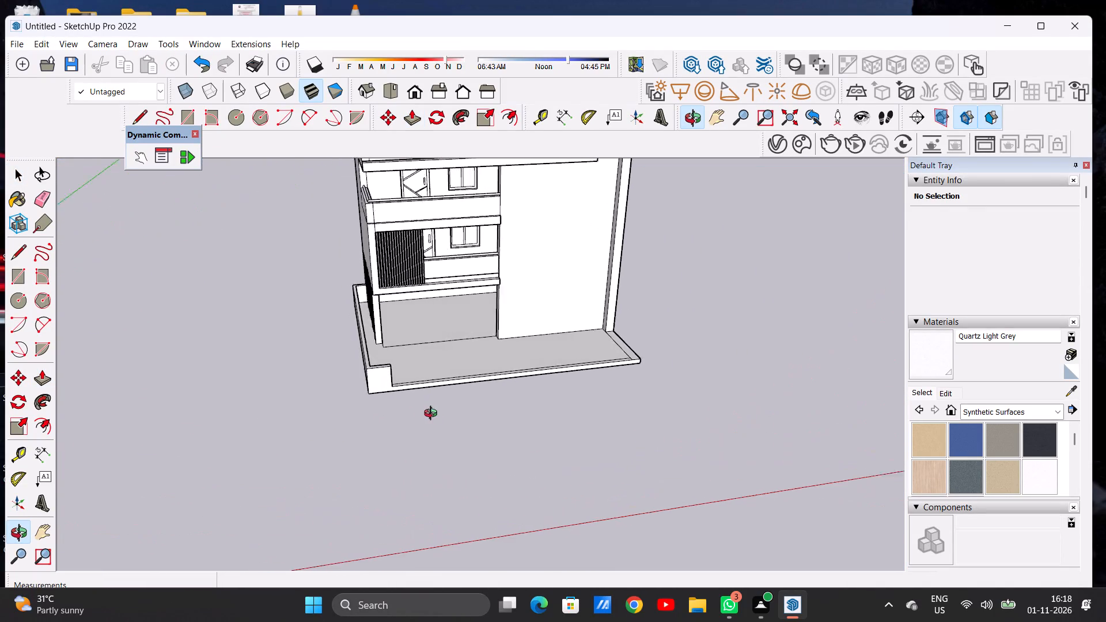
{"action": "middle_click_drag", "start_coordinate": [433, 415], "coordinate": [437, 415]}
{"action": "scroll", "coordinate": [383, 376], "scroll_direction": "up", "scroll_amount": 20}
{"action": "scroll", "coordinate": [371, 365], "scroll_direction": "down", "scroll_amount": 1}
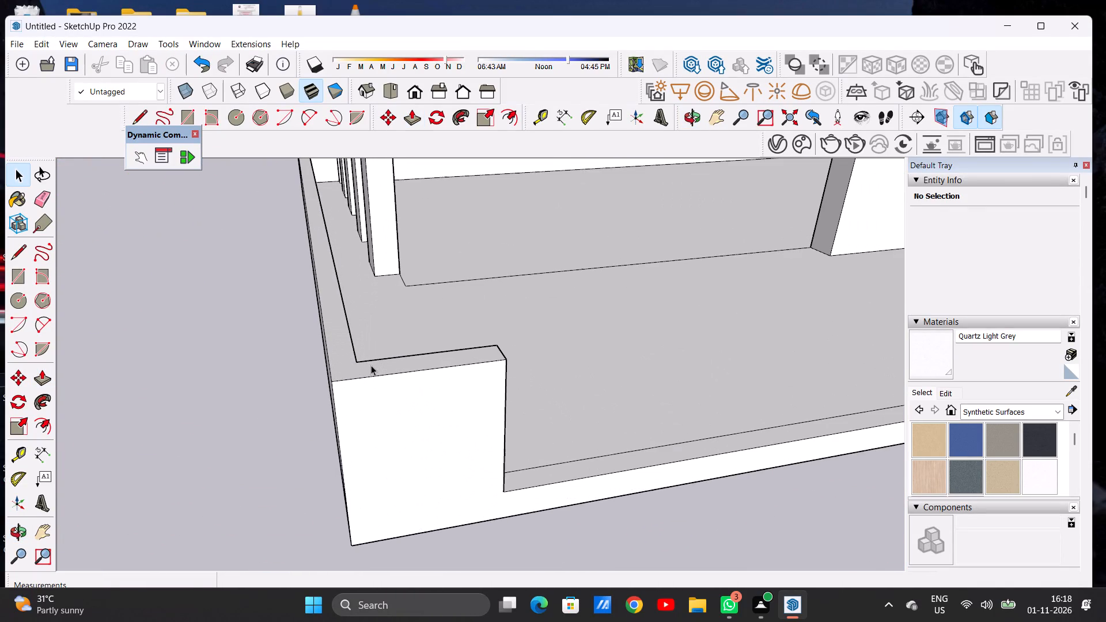
{"action": "key", "text": "p"}
{"action": "left_click", "coordinate": [354, 365]}
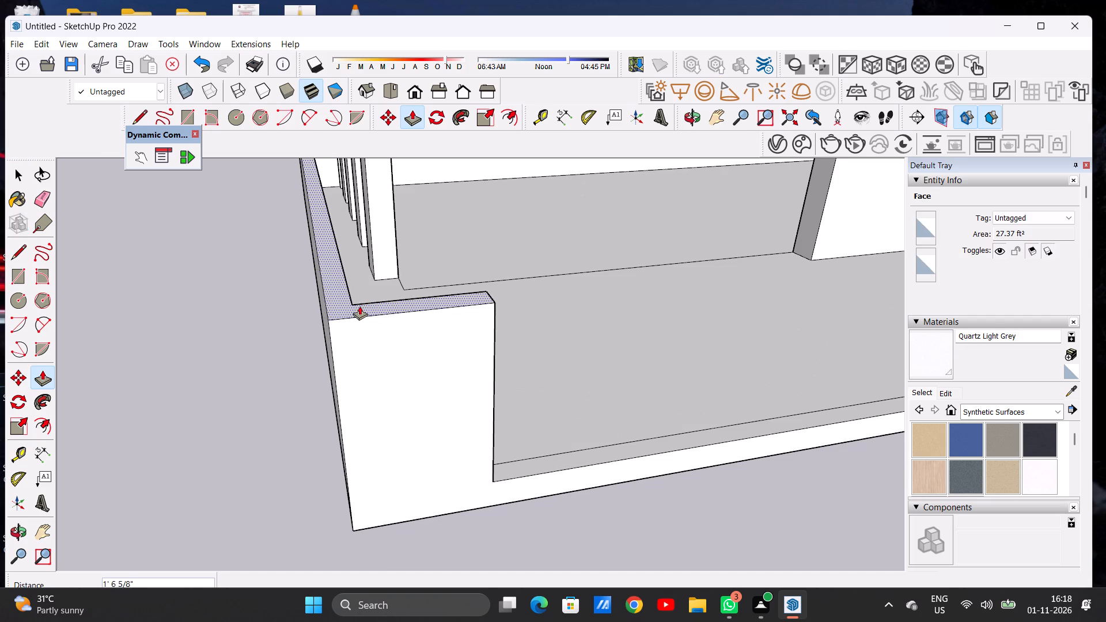
{"action": "left_click", "coordinate": [359, 306]}
{"action": "key", "text": "space"}
Raise the top face of the L-shaped boundary wall once more with Push/Pull.
{"action": "scroll", "coordinate": [381, 401], "scroll_direction": "down", "scroll_amount": 11}
{"action": "scroll", "coordinate": [352, 416], "scroll_direction": "up", "scroll_amount": 1}
{"action": "scroll", "coordinate": [352, 416], "scroll_direction": "down", "scroll_amount": 3}
{"action": "middle_click_drag", "start_coordinate": [434, 435], "coordinate": [404, 328]}
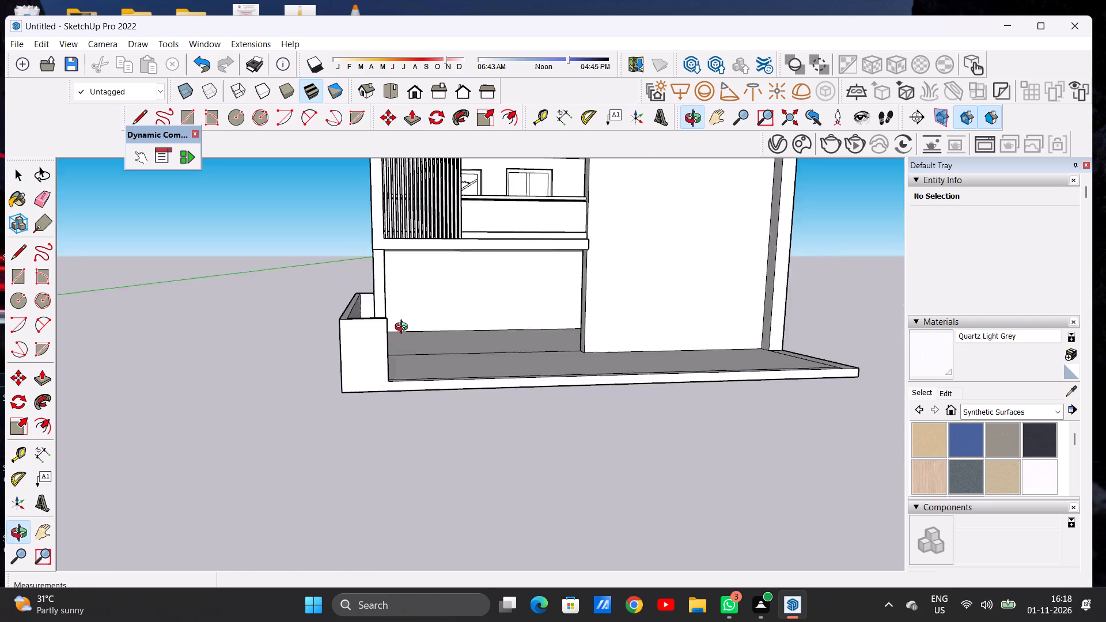
{"action": "middle_click_drag", "start_coordinate": [404, 328], "coordinate": [395, 332]}
{"action": "scroll", "coordinate": [348, 365], "scroll_direction": "down", "scroll_amount": 6}
{"action": "middle_click_drag", "start_coordinate": [476, 395], "coordinate": [449, 365]}
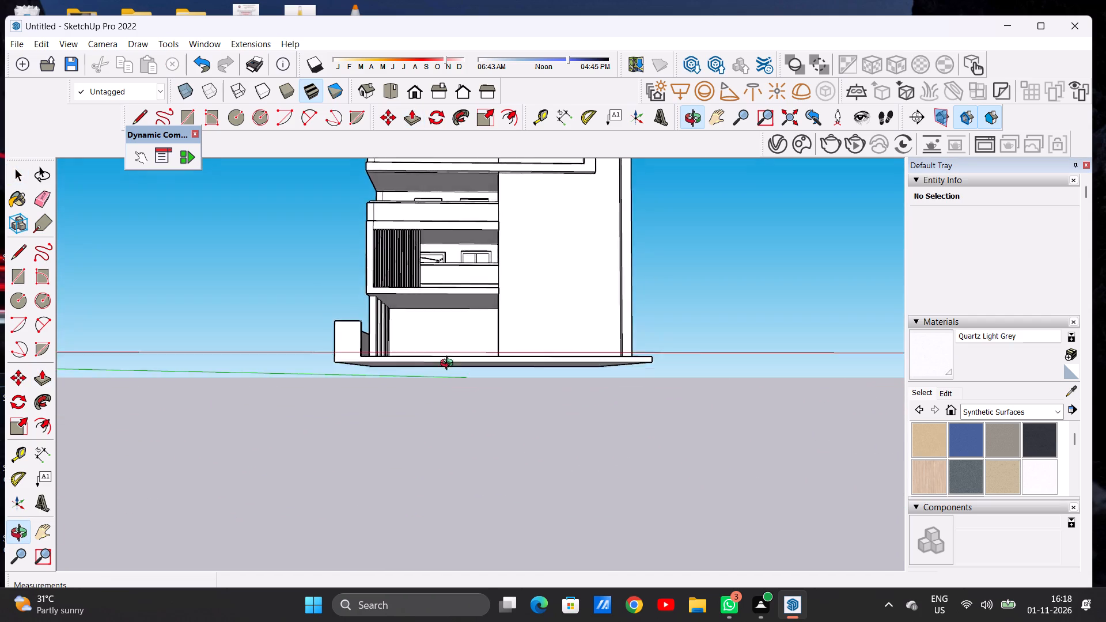
{"action": "middle_click_drag", "start_coordinate": [449, 365], "coordinate": [461, 433]}
{"action": "scroll", "coordinate": [364, 349], "scroll_direction": "up", "scroll_amount": 10}
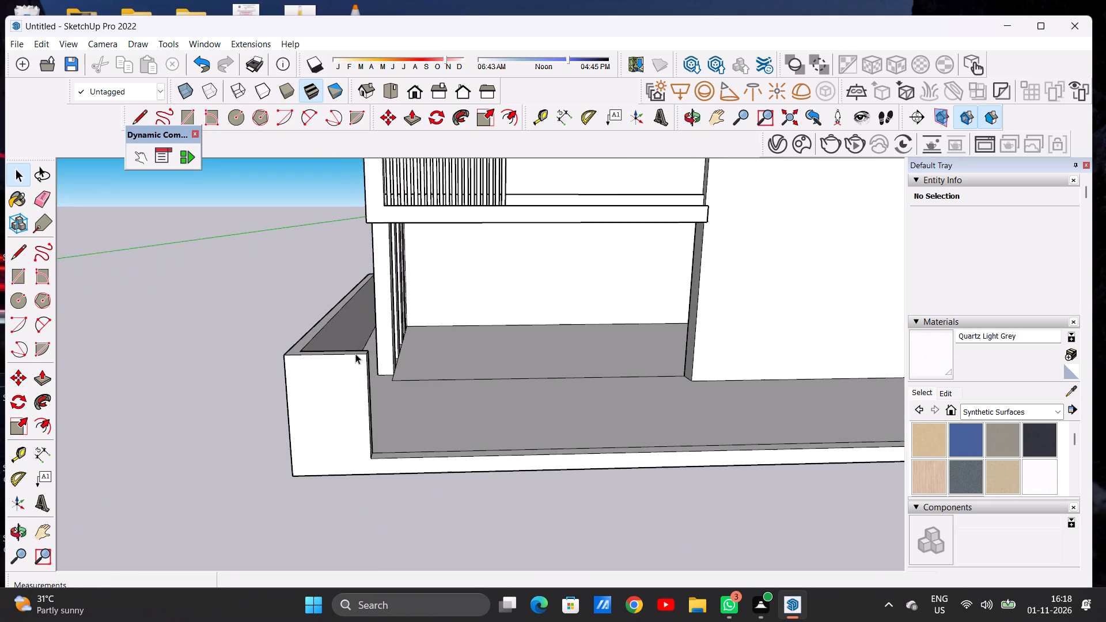
{"action": "scroll", "coordinate": [355, 354], "scroll_direction": "up", "scroll_amount": 3}
{"action": "key", "text": "p"}
{"action": "scroll", "coordinate": [350, 351], "scroll_direction": "up", "scroll_amount": 1}
{"action": "scroll", "coordinate": [350, 351], "scroll_direction": "down", "scroll_amount": 1}
{"action": "scroll", "coordinate": [350, 351], "scroll_direction": "up", "scroll_amount": 2}
{"action": "left_click", "coordinate": [350, 351]}
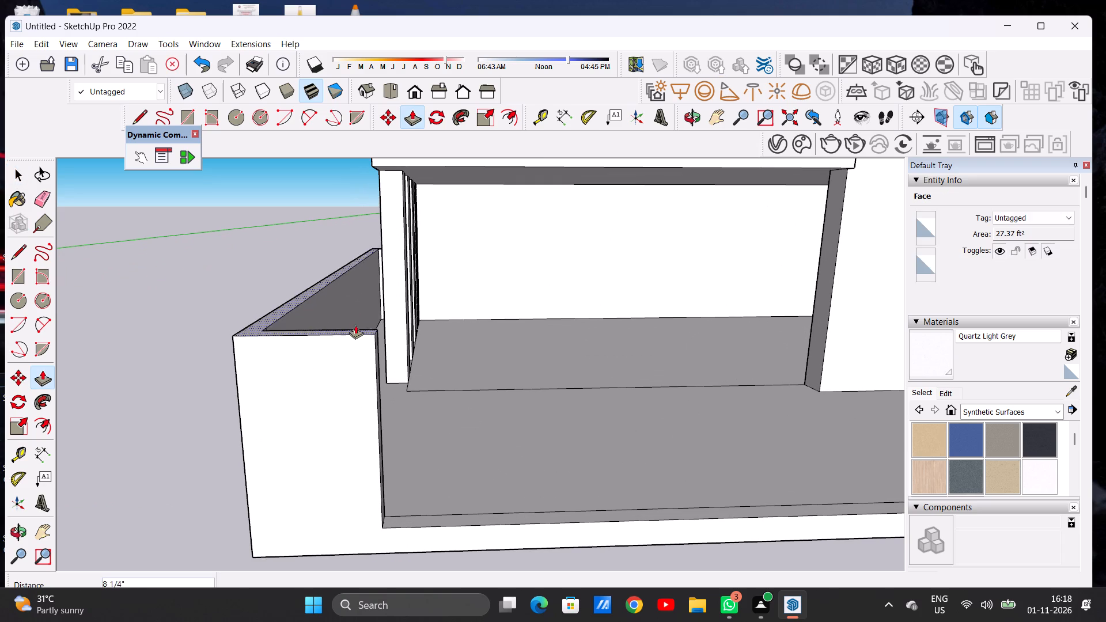
{"action": "left_click", "coordinate": [358, 267]}
{"action": "key", "text": "space"}
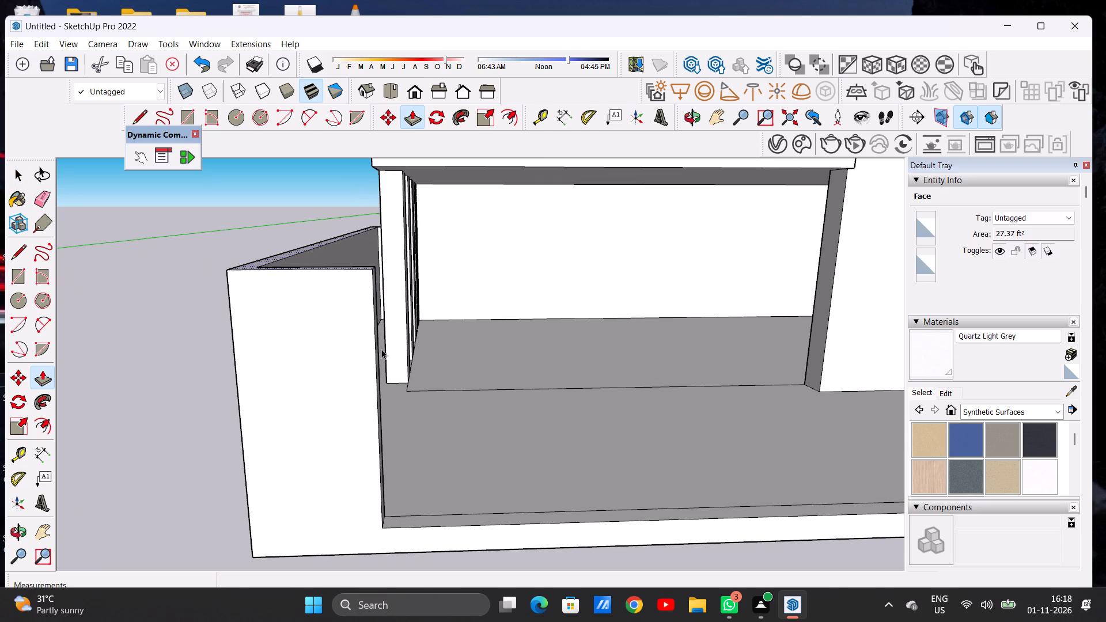
Review the whole building and the raised boundary wall from the front and from above.
{"action": "scroll", "coordinate": [398, 384], "scroll_direction": "down", "scroll_amount": 15}
{"action": "middle_click_drag", "start_coordinate": [488, 439], "coordinate": [468, 409]}
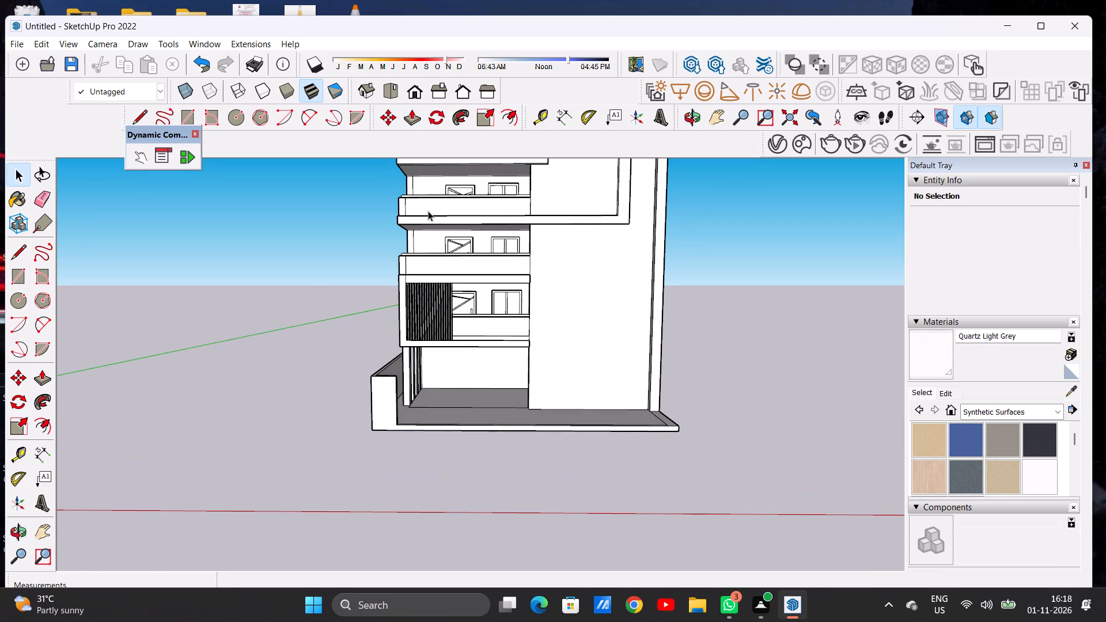
{"action": "left_click", "coordinate": [412, 95]}
{"action": "scroll", "coordinate": [489, 376], "scroll_direction": "down", "scroll_amount": 3}
{"action": "middle_click_drag", "start_coordinate": [473, 439], "coordinate": [474, 406]}
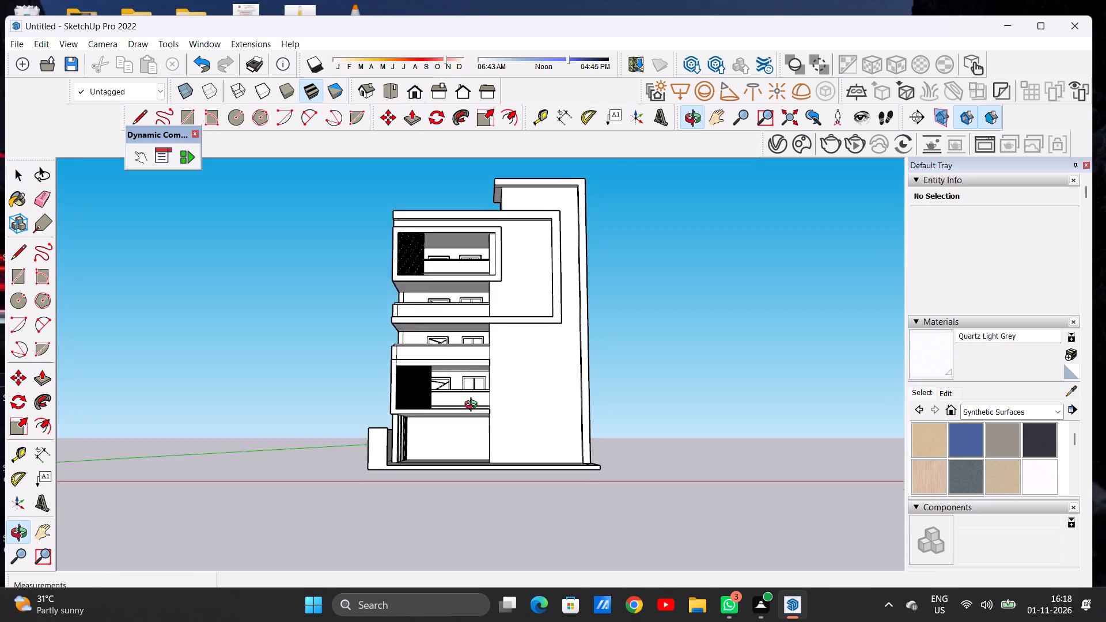
{"action": "middle_click_drag", "start_coordinate": [474, 406], "coordinate": [475, 503]}
{"action": "middle_click_drag", "start_coordinate": [449, 447], "coordinate": [459, 532]}
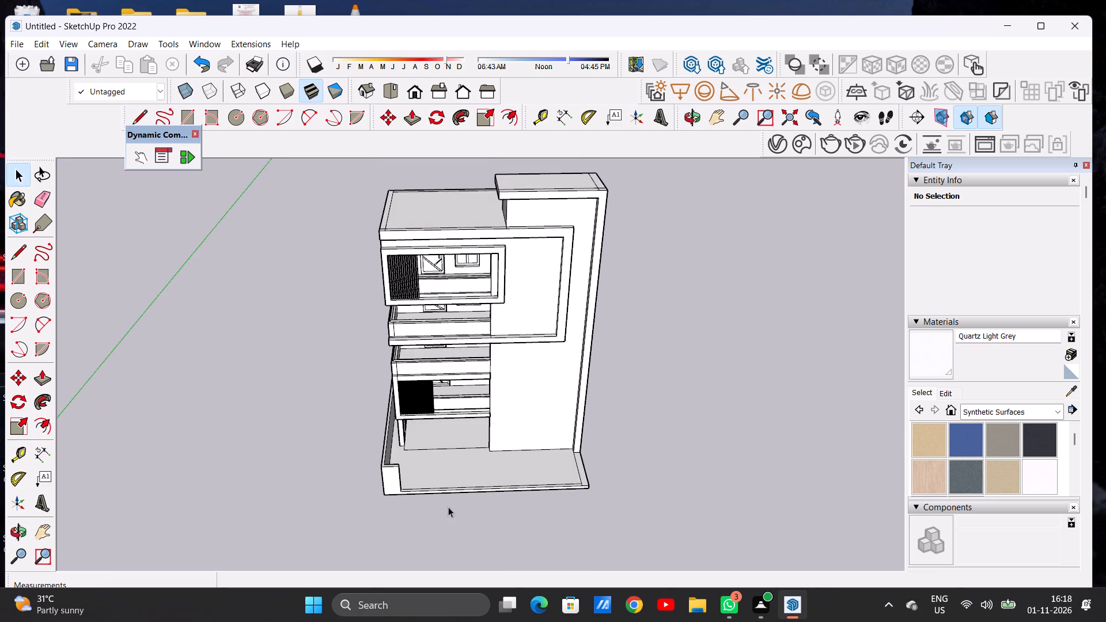
{"action": "scroll", "coordinate": [389, 469], "scroll_direction": "down", "scroll_amount": 6}
{"action": "scroll", "coordinate": [522, 481], "scroll_direction": "up", "scroll_amount": 2}
{"action": "scroll", "coordinate": [522, 481], "scroll_direction": "down", "scroll_amount": 1}
{"action": "scroll", "coordinate": [522, 481], "scroll_direction": "up", "scroll_amount": 1}
{"action": "scroll", "coordinate": [521, 481], "scroll_direction": "down", "scroll_amount": 1}
{"action": "scroll", "coordinate": [509, 481], "scroll_direction": "up", "scroll_amount": 11}
{"action": "scroll", "coordinate": [515, 477], "scroll_direction": "down", "scroll_amount": 2}
Draw a border line about 11' 5" long forward from the midpoint of the tower frame's base edge and join it to the front border line.
{"action": "scroll", "coordinate": [515, 478], "scroll_direction": "up", "scroll_amount": 2}
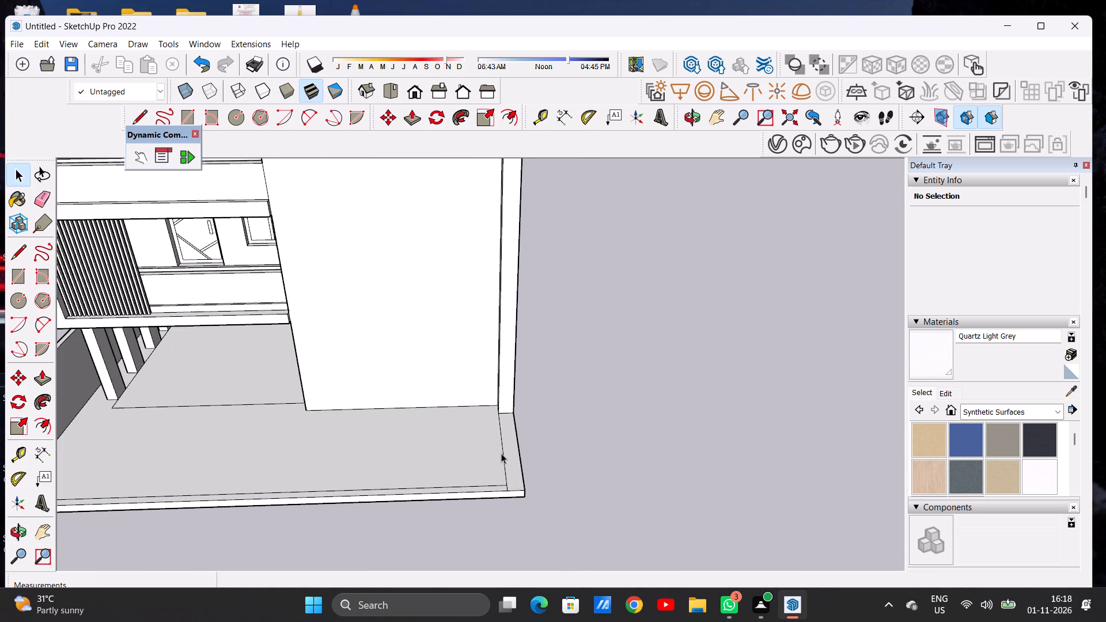
{"action": "middle_click_drag", "start_coordinate": [501, 443], "coordinate": [499, 503]}
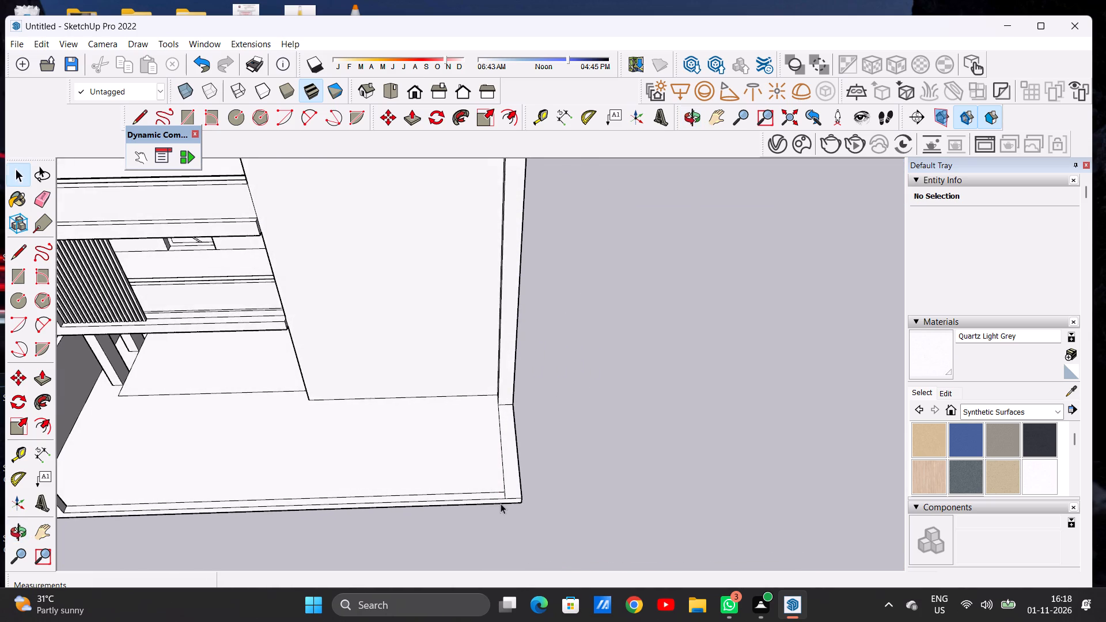
{"action": "scroll", "coordinate": [506, 502], "scroll_direction": "up", "scroll_amount": 16}
{"action": "key", "text": "l"}
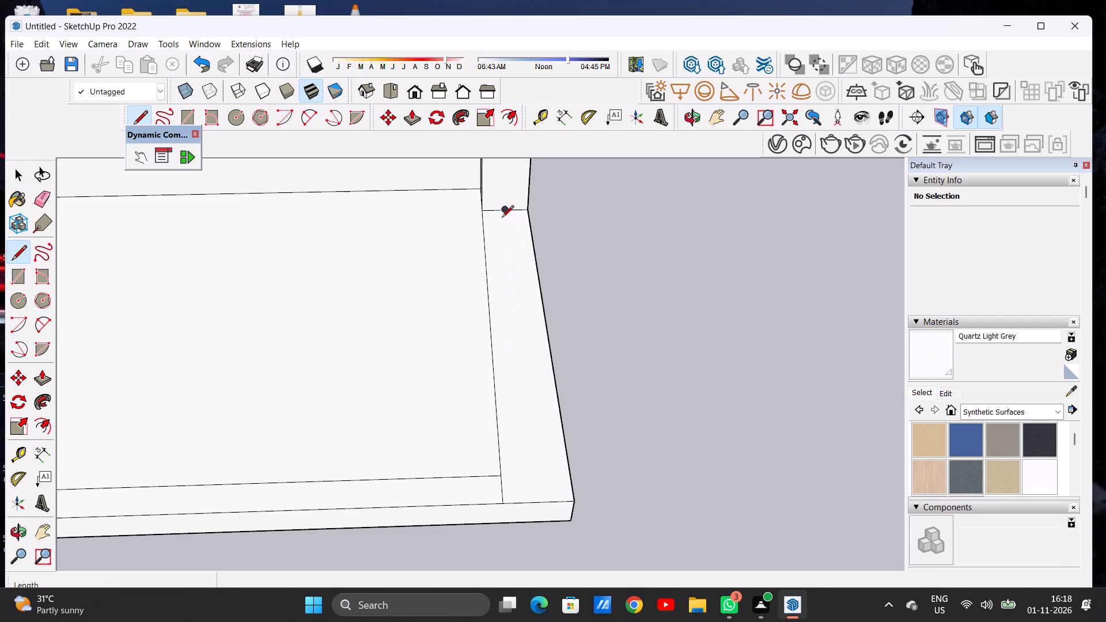
{"action": "scroll", "coordinate": [502, 218], "scroll_direction": "up", "scroll_amount": 7}
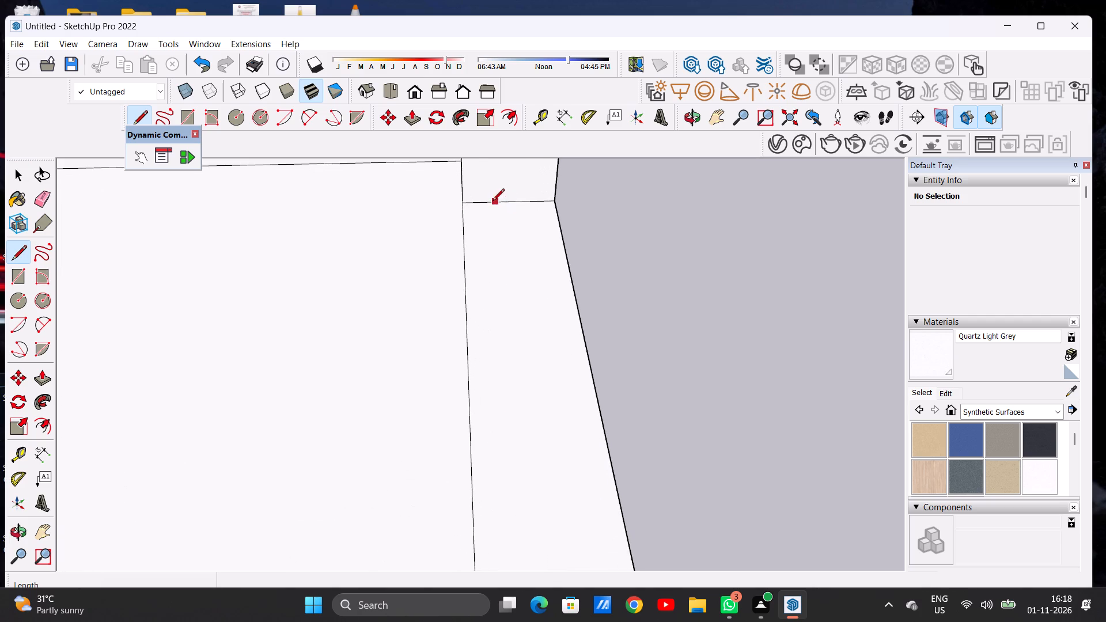
{"action": "left_click", "coordinate": [504, 203]}
{"action": "scroll", "coordinate": [502, 263], "scroll_direction": "down", "scroll_amount": 5}
{"action": "scroll", "coordinate": [507, 261], "scroll_direction": "up", "scroll_amount": 1}
{"action": "scroll", "coordinate": [508, 261], "scroll_direction": "down", "scroll_amount": 1}
{"action": "scroll", "coordinate": [517, 254], "scroll_direction": "up", "scroll_amount": 1}
{"action": "scroll", "coordinate": [517, 255], "scroll_direction": "down", "scroll_amount": 13}
{"action": "scroll", "coordinate": [524, 363], "scroll_direction": "up", "scroll_amount": 1}
{"action": "scroll", "coordinate": [525, 363], "scroll_direction": "down", "scroll_amount": 1}
{"action": "scroll", "coordinate": [525, 363], "scroll_direction": "up", "scroll_amount": 12}
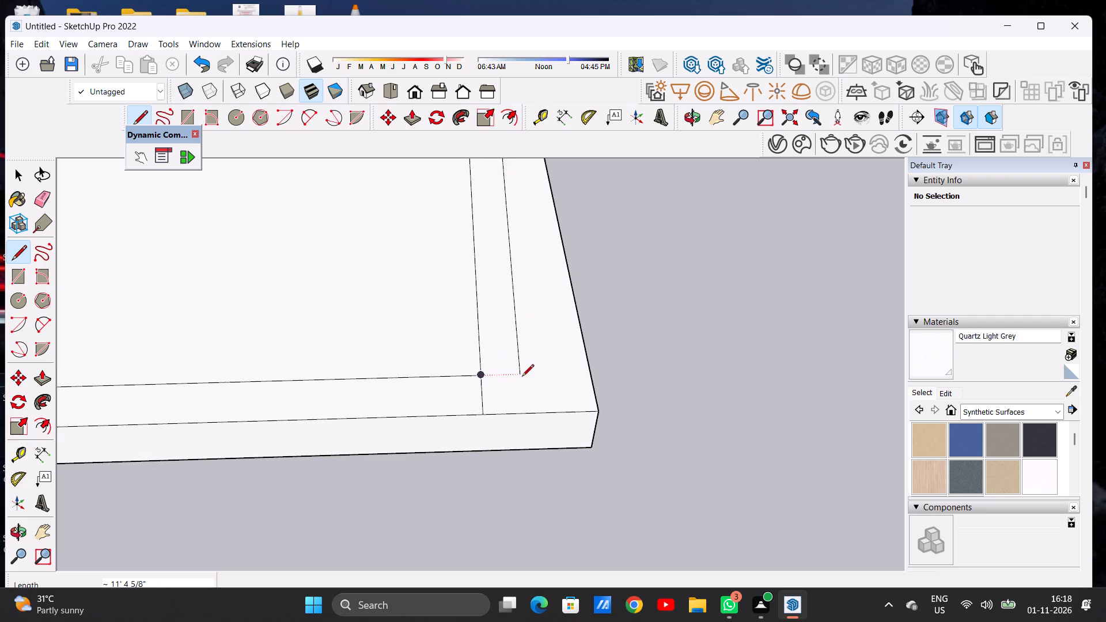
{"action": "left_click", "coordinate": [535, 377]}
{"action": "left_click", "coordinate": [487, 377]}
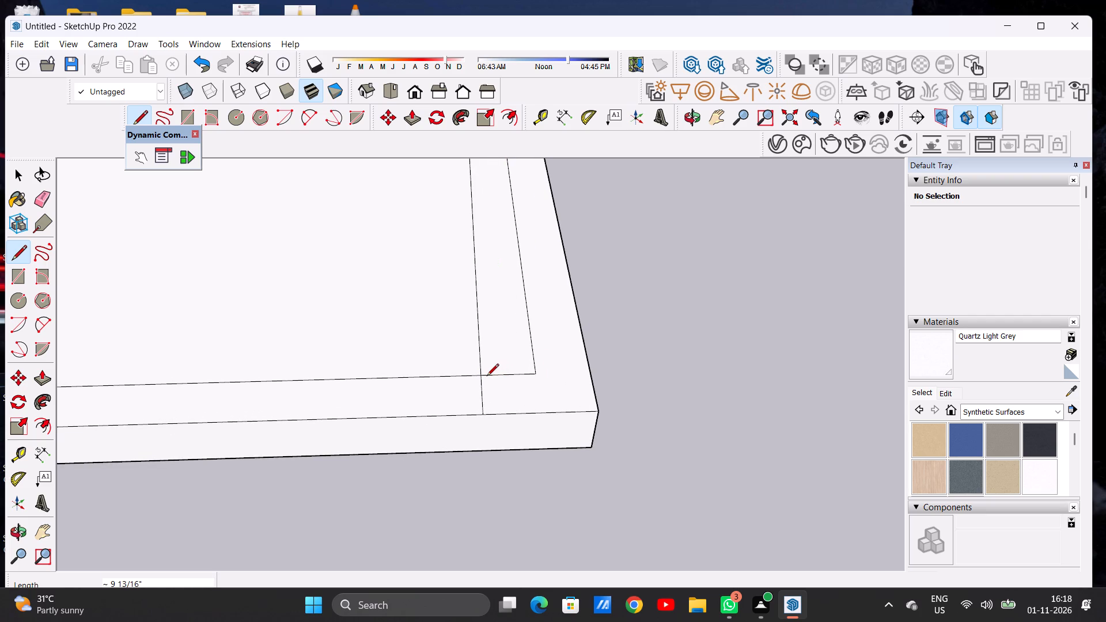
Erase the old inner border line beside the tower frame, including its short end crossing the front border strip.
{"action": "key", "text": "space"}
{"action": "scroll", "coordinate": [483, 400], "scroll_direction": "up", "scroll_amount": 1}
{"action": "key", "text": "e"}
{"action": "left_click_drag", "start_coordinate": [483, 401], "coordinate": [477, 401]}
{"action": "left_click_drag", "start_coordinate": [480, 333], "coordinate": [472, 331]}
{"action": "key", "text": "space"}
Examine the narrowed border at the slab's front corner beside the tower frame.
{"action": "scroll", "coordinate": [505, 349], "scroll_direction": "down", "scroll_amount": 10}
{"action": "scroll", "coordinate": [548, 354], "scroll_direction": "up", "scroll_amount": 1}
{"action": "scroll", "coordinate": [552, 354], "scroll_direction": "down", "scroll_amount": 2}
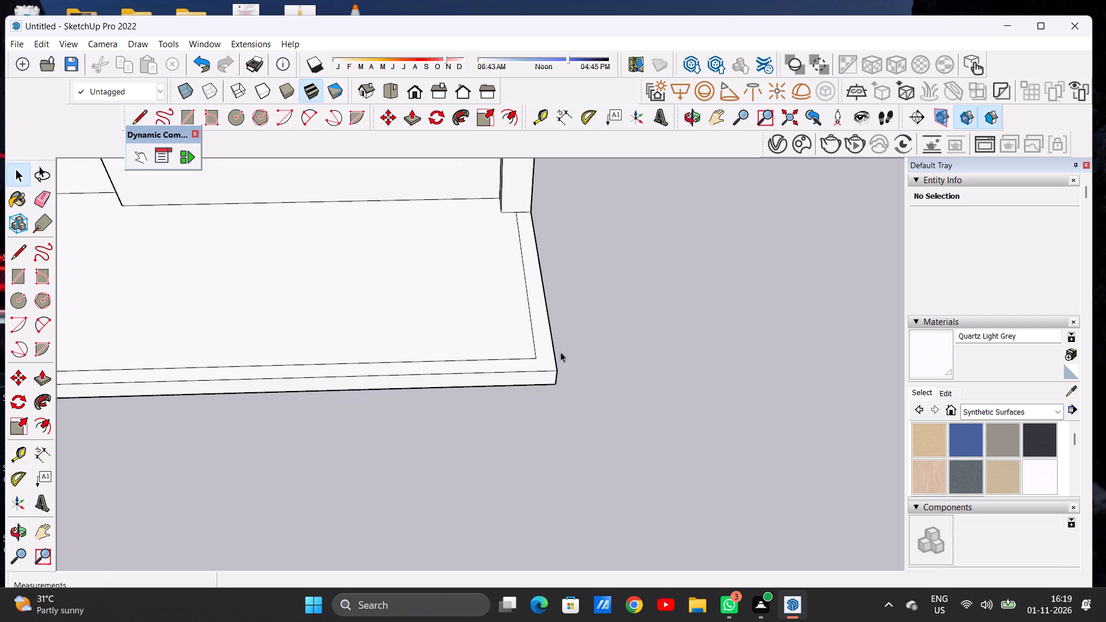
{"action": "scroll", "coordinate": [560, 352], "scroll_direction": "down", "scroll_amount": 16}
{"action": "middle_click_drag", "start_coordinate": [551, 376], "coordinate": [548, 283]}
{"action": "scroll", "coordinate": [552, 320], "scroll_direction": "up", "scroll_amount": 17}
{"action": "middle_click_drag", "start_coordinate": [574, 339], "coordinate": [636, 262]}
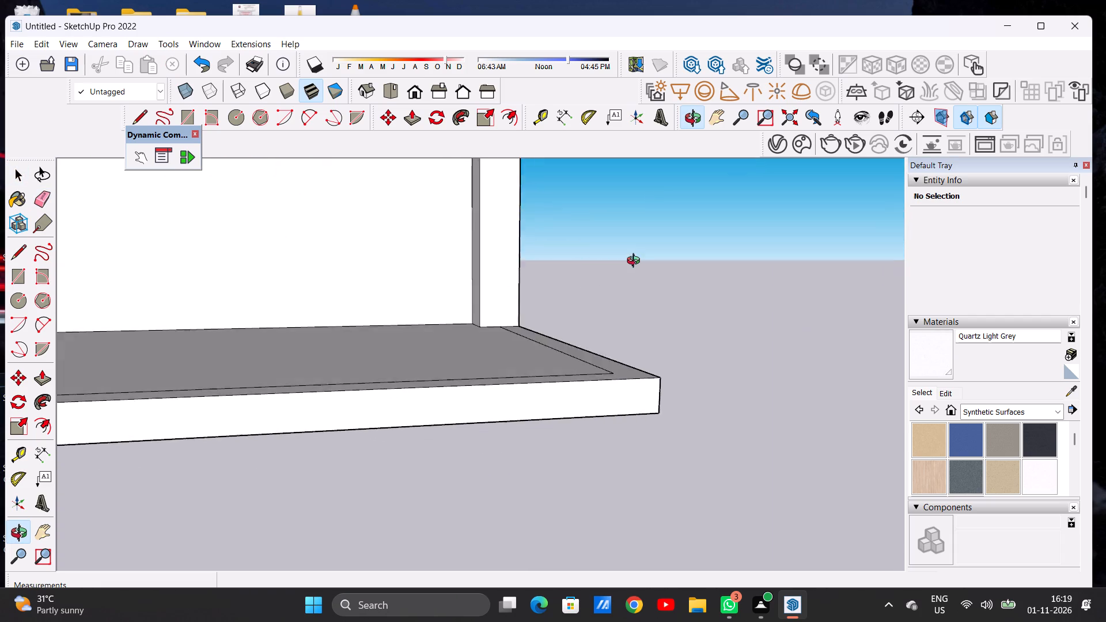
{"action": "middle_click_drag", "start_coordinate": [636, 262], "coordinate": [675, 262]}
{"action": "middle_click_drag", "start_coordinate": [434, 321], "coordinate": [388, 361]}
{"action": "scroll", "coordinate": [431, 367], "scroll_direction": "up", "scroll_amount": 1}
{"action": "scroll", "coordinate": [483, 369], "scroll_direction": "down", "scroll_amount": 3}
{"action": "scroll", "coordinate": [490, 371], "scroll_direction": "up", "scroll_amount": 1}
{"action": "scroll", "coordinate": [492, 371], "scroll_direction": "down", "scroll_amount": 7}
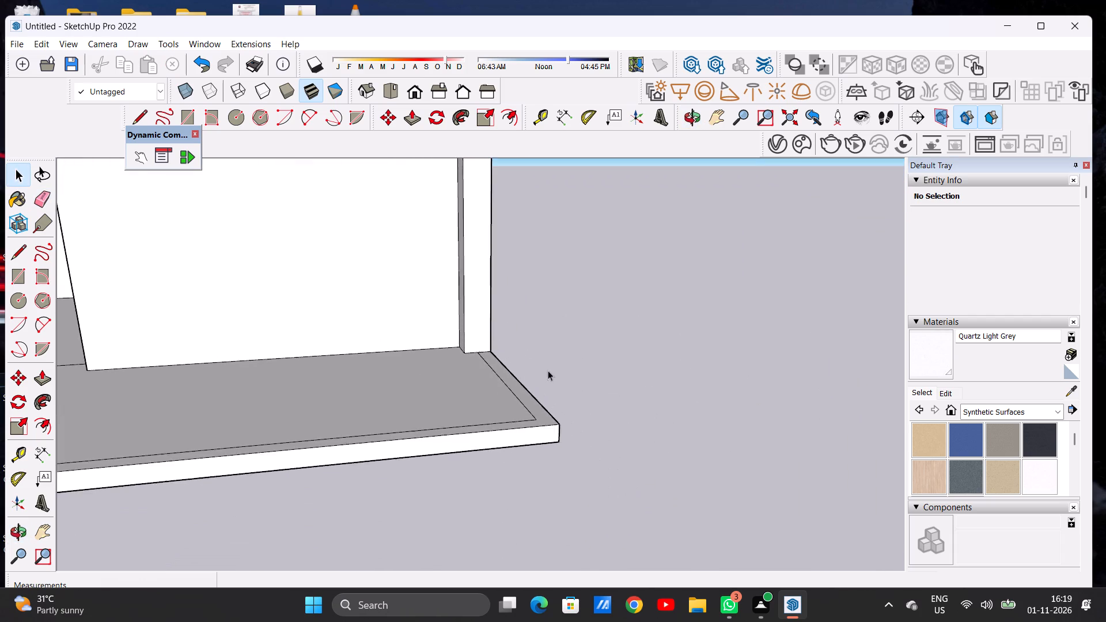
{"action": "scroll", "coordinate": [548, 370], "scroll_direction": "down", "scroll_amount": 11}
{"action": "middle_click_drag", "start_coordinate": [569, 425], "coordinate": [506, 483]}
{"action": "scroll", "coordinate": [555, 413], "scroll_direction": "up", "scroll_amount": 7}
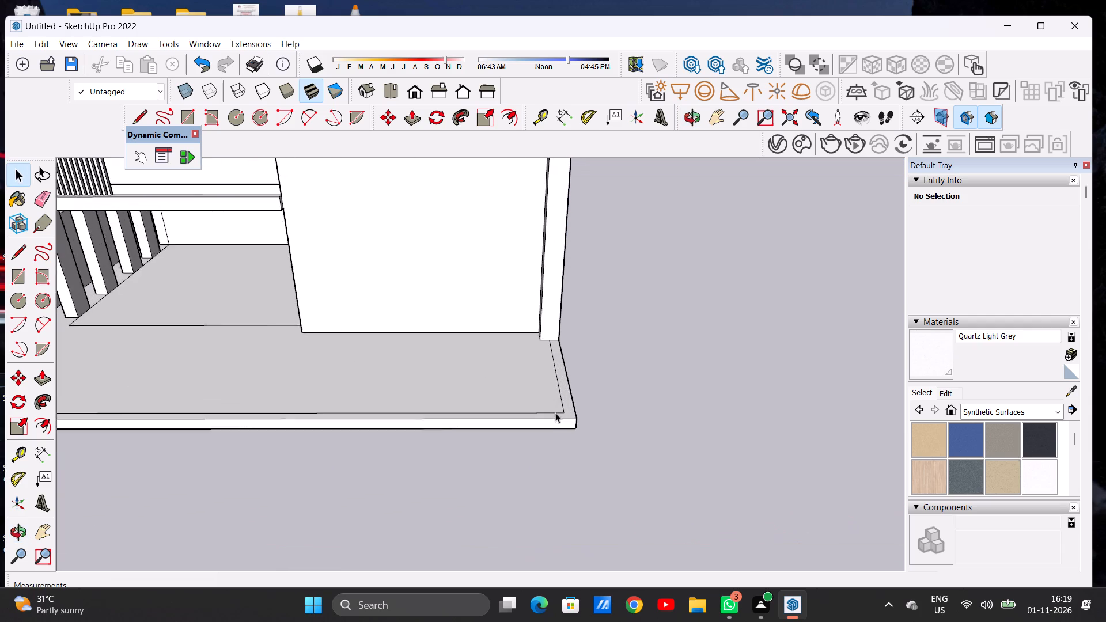
{"action": "scroll", "coordinate": [555, 412], "scroll_direction": "up", "scroll_amount": 9}
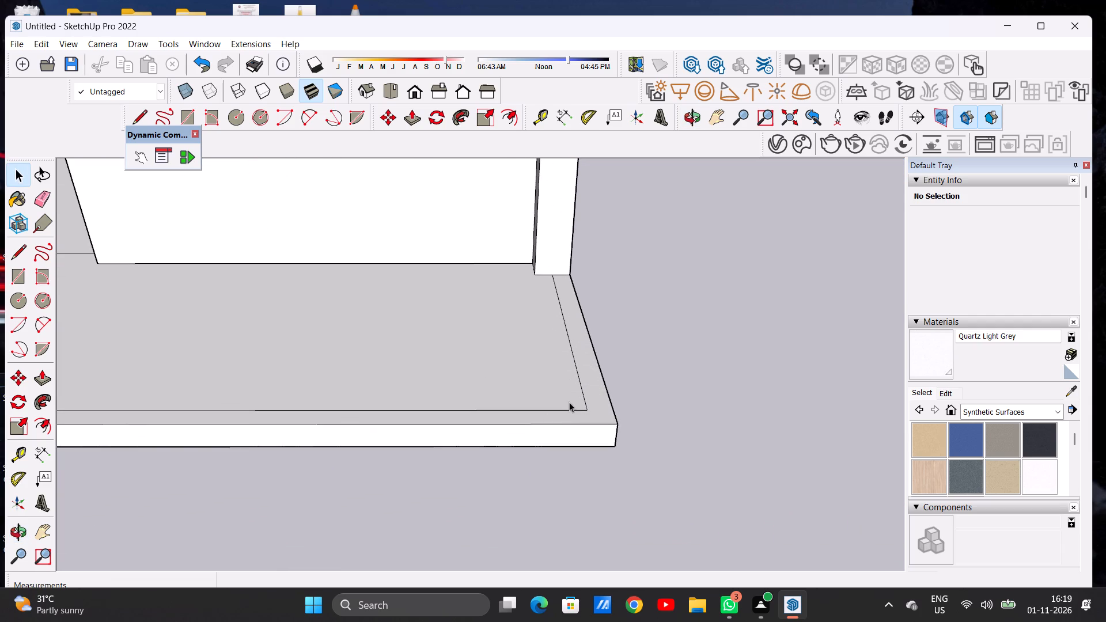
Draw a line about 9 1/8" long across the front border strip, roughly midway along the slab's front edge.
{"action": "scroll", "coordinate": [580, 350], "scroll_direction": "down", "scroll_amount": 15}
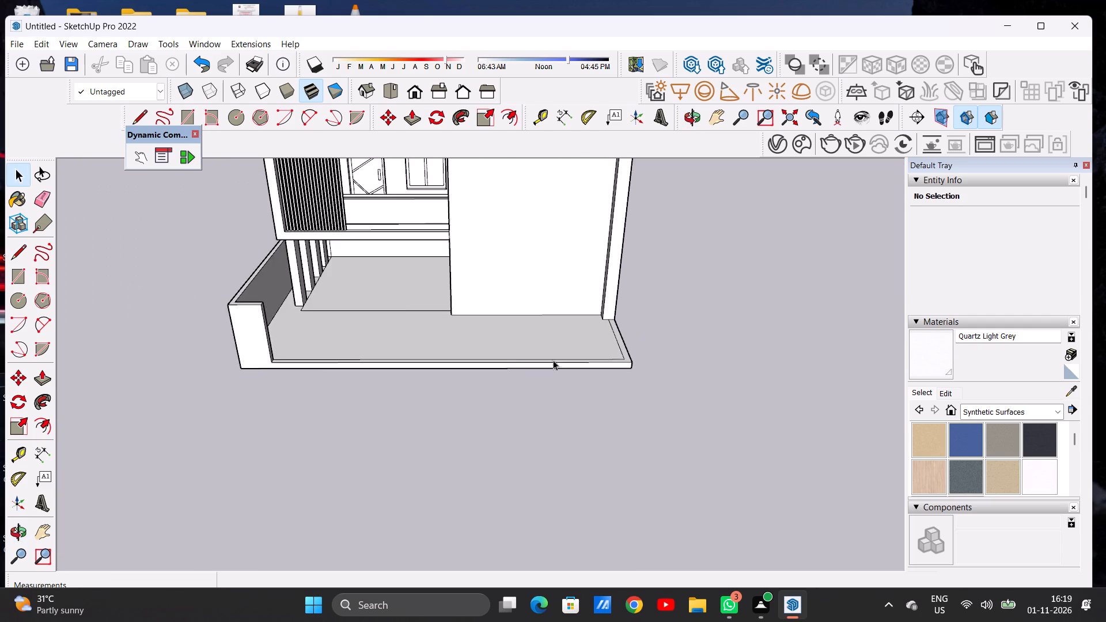
{"action": "middle_click_drag", "start_coordinate": [509, 370], "coordinate": [503, 469]}
{"action": "scroll", "coordinate": [444, 384], "scroll_direction": "up", "scroll_amount": 4}
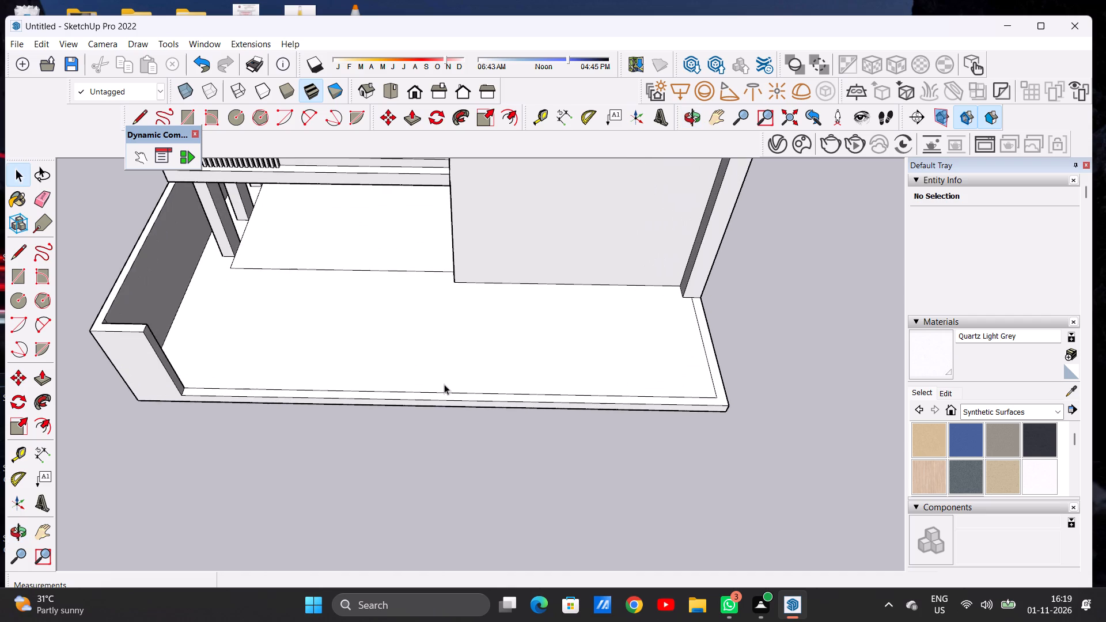
{"action": "key", "text": "l"}
{"action": "scroll", "coordinate": [445, 384], "scroll_direction": "up", "scroll_amount": 6}
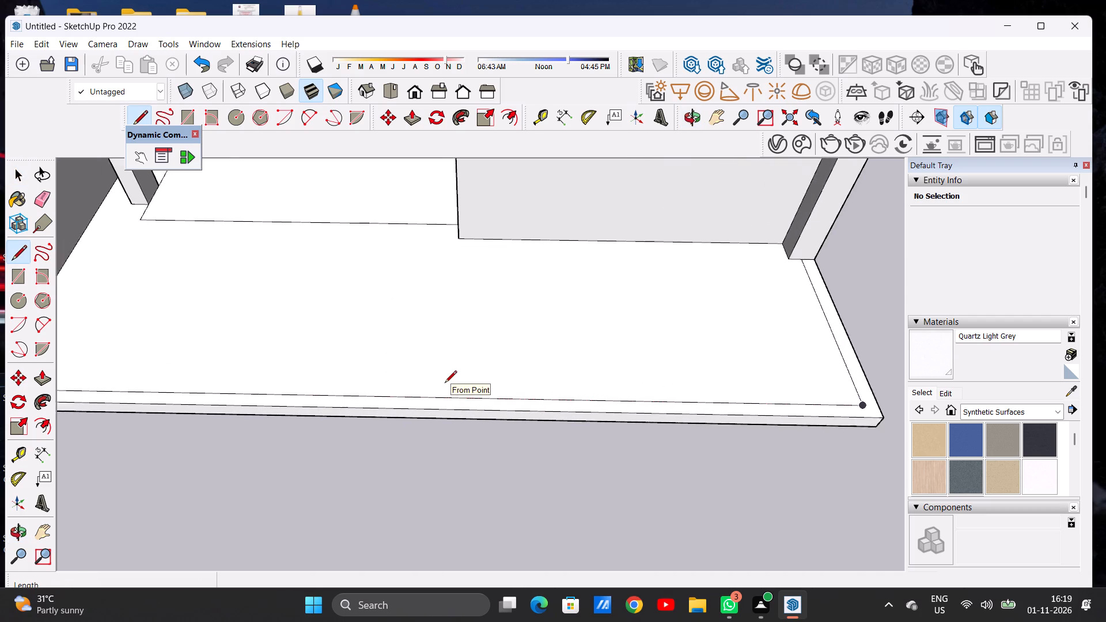
{"action": "left_click", "coordinate": [440, 398]}
{"action": "left_click", "coordinate": [438, 412]}
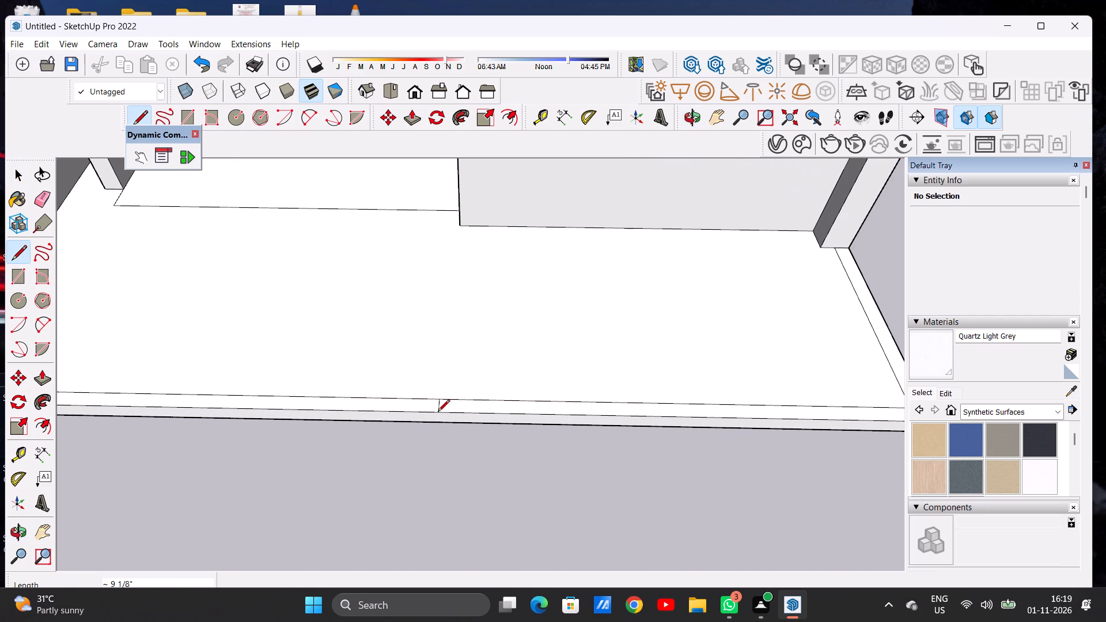
{"action": "key", "text": "space"}
Push/Pull the L-shaped border strip at the tower-side corner up about 7' 9 1/16", level with the opposite boundary wall's top.
{"action": "scroll", "coordinate": [410, 396], "scroll_direction": "down", "scroll_amount": 13}
{"action": "middle_click_drag", "start_coordinate": [531, 422], "coordinate": [535, 381]}
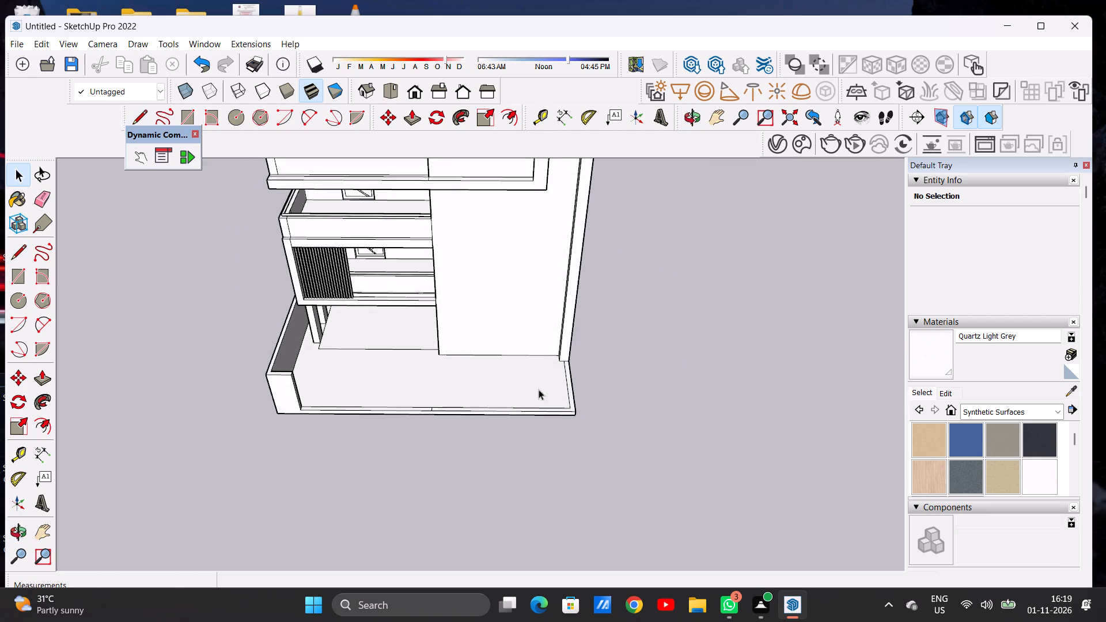
{"action": "scroll", "coordinate": [552, 399], "scroll_direction": "up", "scroll_amount": 4}
{"action": "key", "text": "p"}
{"action": "scroll", "coordinate": [572, 407], "scroll_direction": "up", "scroll_amount": 7}
{"action": "left_click", "coordinate": [593, 414]}
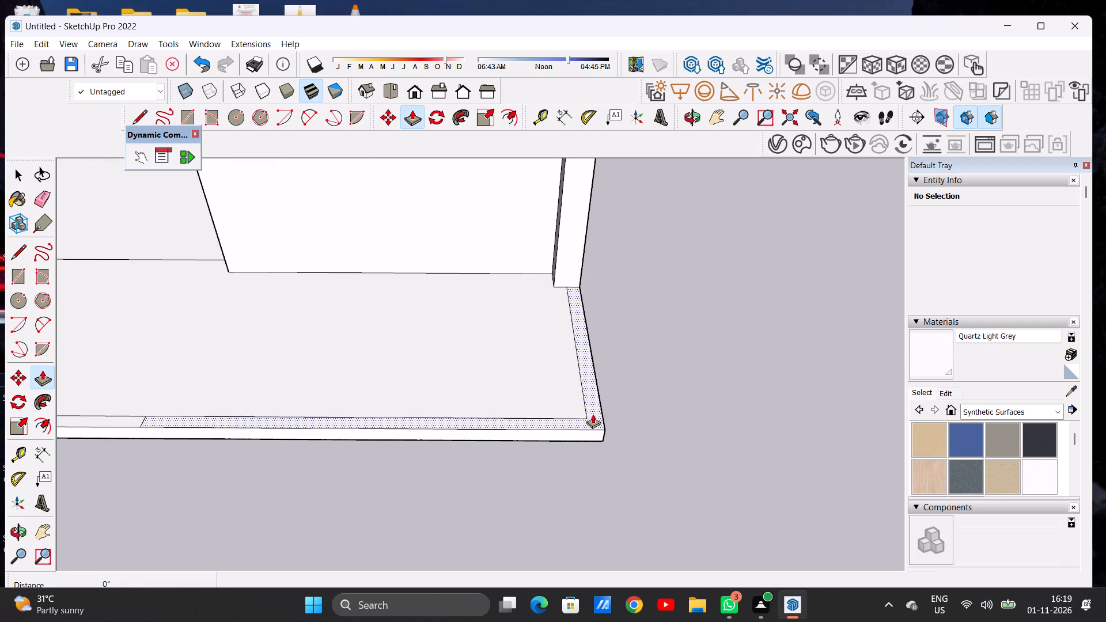
{"action": "scroll", "coordinate": [596, 360], "scroll_direction": "down", "scroll_amount": 7}
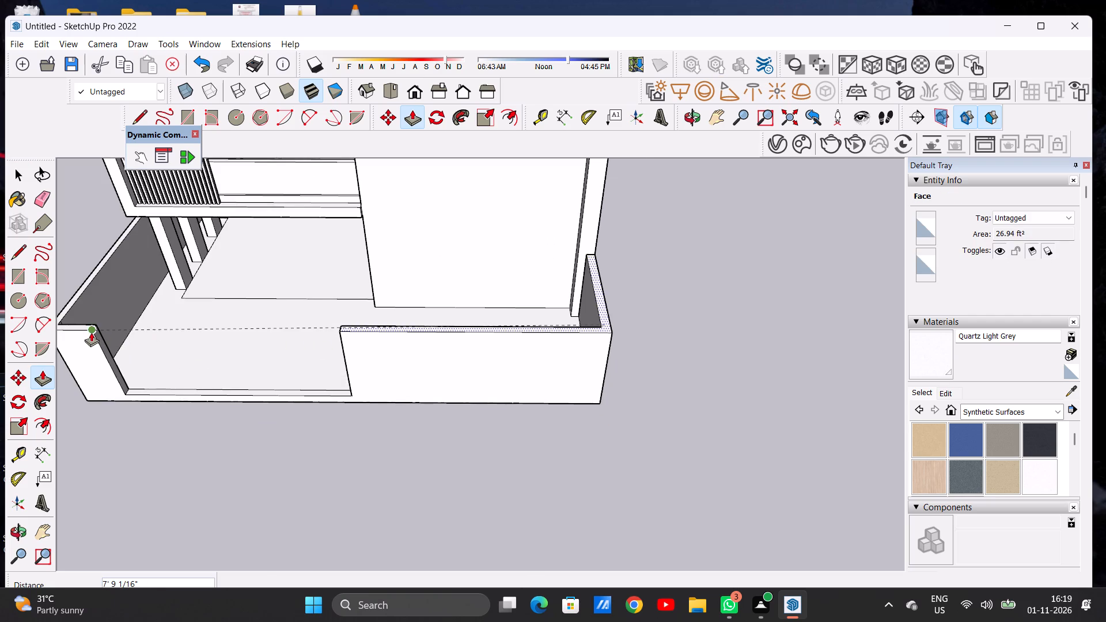
{"action": "left_click", "coordinate": [91, 332]}
{"action": "key", "text": "space"}
Examine both raised boundary walls and the front opening from the front and from above.
{"action": "scroll", "coordinate": [378, 401], "scroll_direction": "down", "scroll_amount": 11}
{"action": "middle_click_drag", "start_coordinate": [490, 422], "coordinate": [495, 297]}
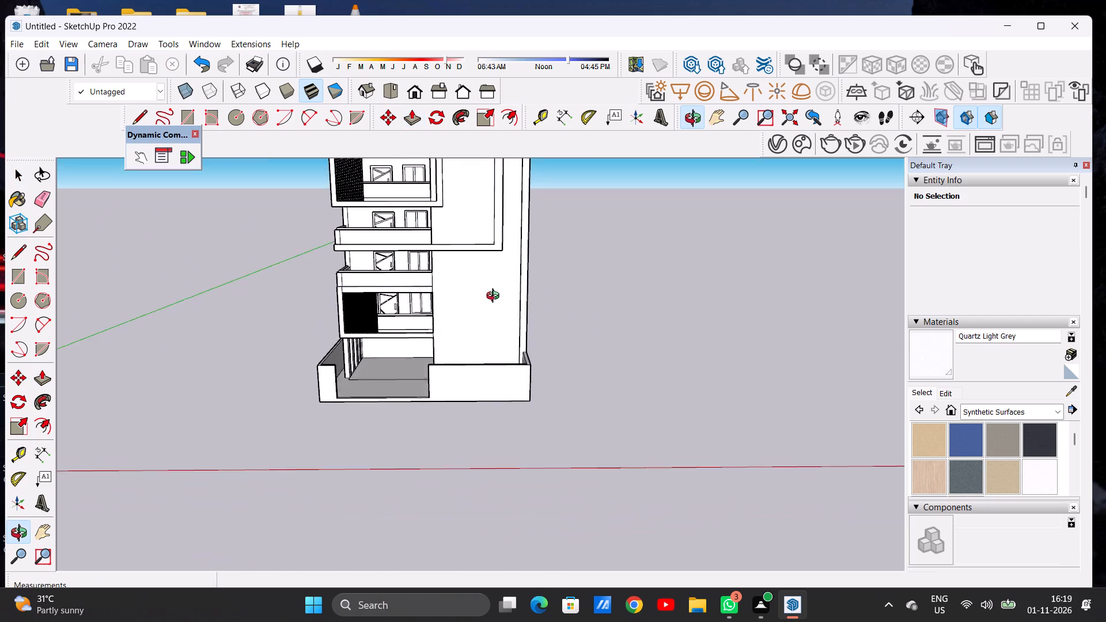
{"action": "middle_click_drag", "start_coordinate": [495, 297], "coordinate": [488, 290]}
{"action": "scroll", "coordinate": [468, 385], "scroll_direction": "down", "scroll_amount": 5}
{"action": "middle_click_drag", "start_coordinate": [435, 399], "coordinate": [448, 350]}
{"action": "scroll", "coordinate": [431, 381], "scroll_direction": "up", "scroll_amount": 10}
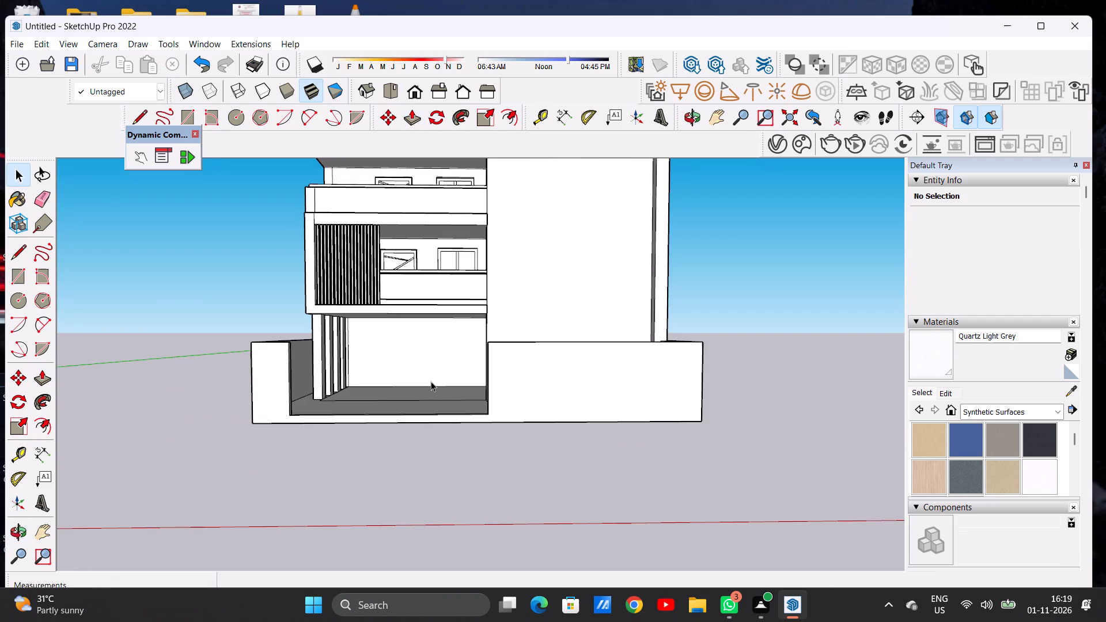
{"action": "scroll", "coordinate": [513, 395], "scroll_direction": "down", "scroll_amount": 5}
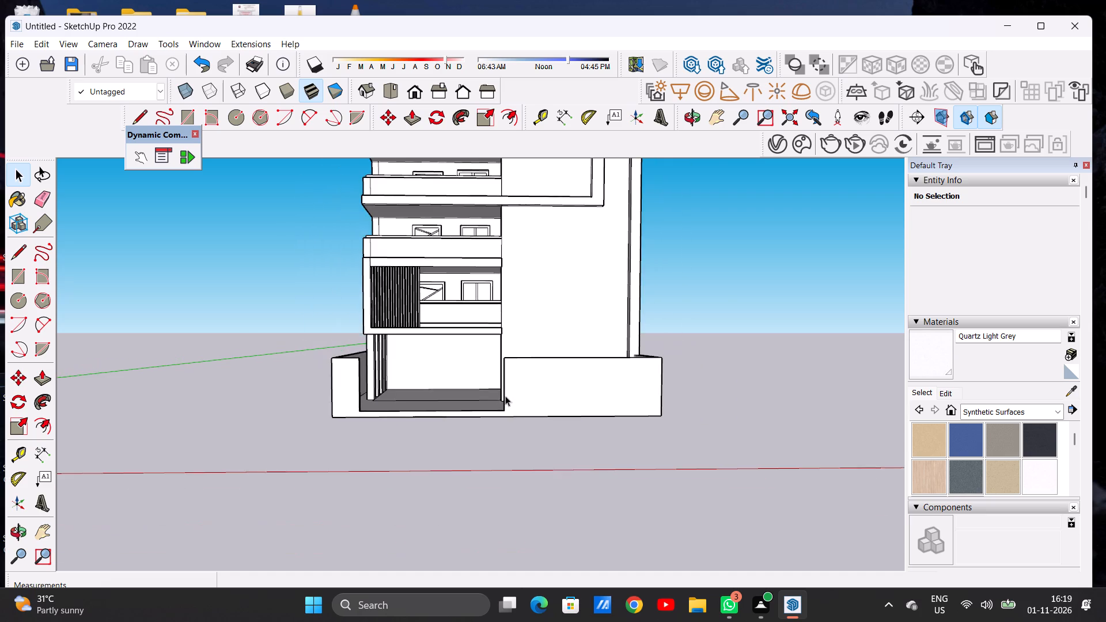
{"action": "middle_click_drag", "start_coordinate": [493, 396], "coordinate": [470, 500]}
{"action": "scroll", "coordinate": [480, 431], "scroll_direction": "up", "scroll_amount": 6}
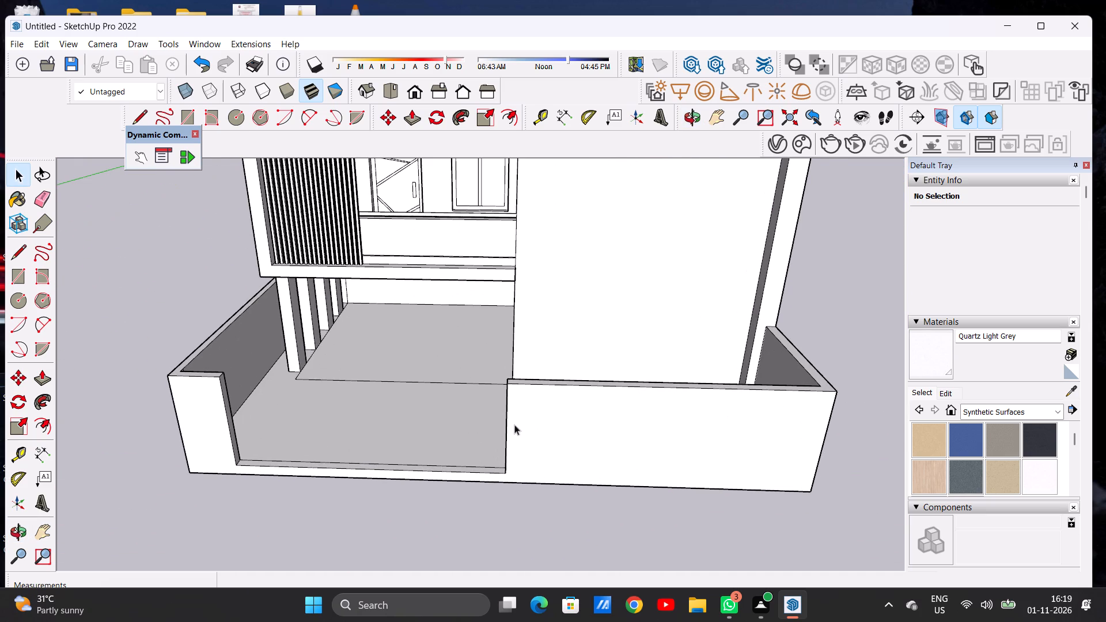
{"action": "scroll", "coordinate": [536, 418], "scroll_direction": "down", "scroll_amount": 4}
{"action": "scroll", "coordinate": [359, 442], "scroll_direction": "up", "scroll_amount": 4}
{"action": "middle_click_drag", "start_coordinate": [347, 455], "coordinate": [349, 514]}
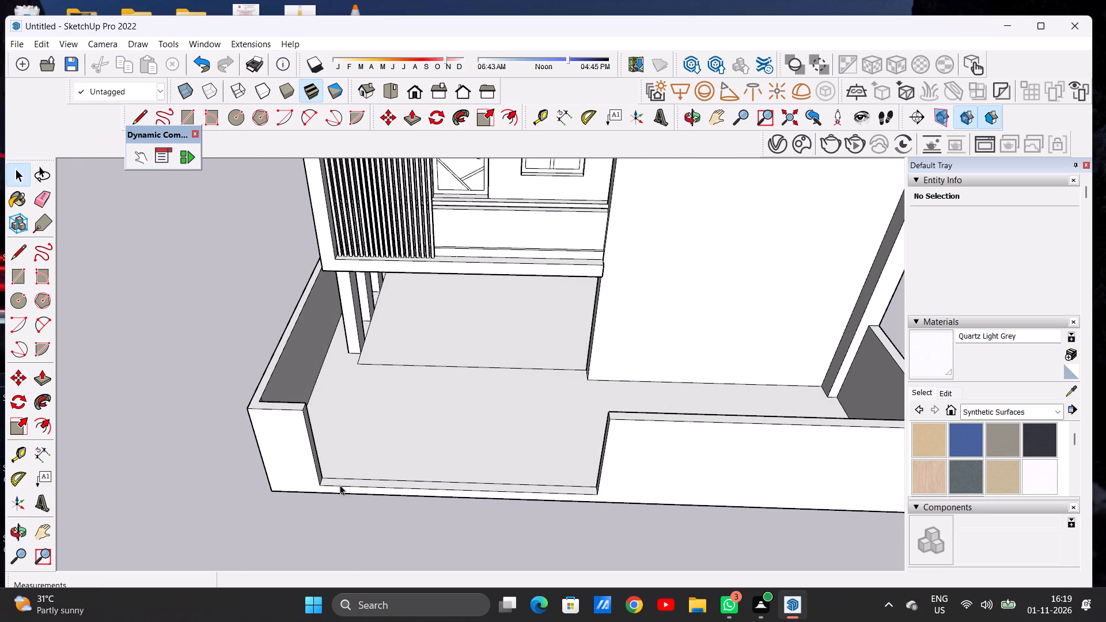
Draw a line about 9 1/8" long across the front border strip, close to the end of the short front wall.
{"action": "scroll", "coordinate": [340, 485], "scroll_direction": "up", "scroll_amount": 2}
{"action": "scroll", "coordinate": [340, 485], "scroll_direction": "down", "scroll_amount": 1}
{"action": "scroll", "coordinate": [340, 485], "scroll_direction": "up", "scroll_amount": 3}
{"action": "key", "text": "l"}
{"action": "middle_click_drag", "start_coordinate": [335, 496], "coordinate": [338, 524]}
{"action": "scroll", "coordinate": [347, 514], "scroll_direction": "up", "scroll_amount": 8}
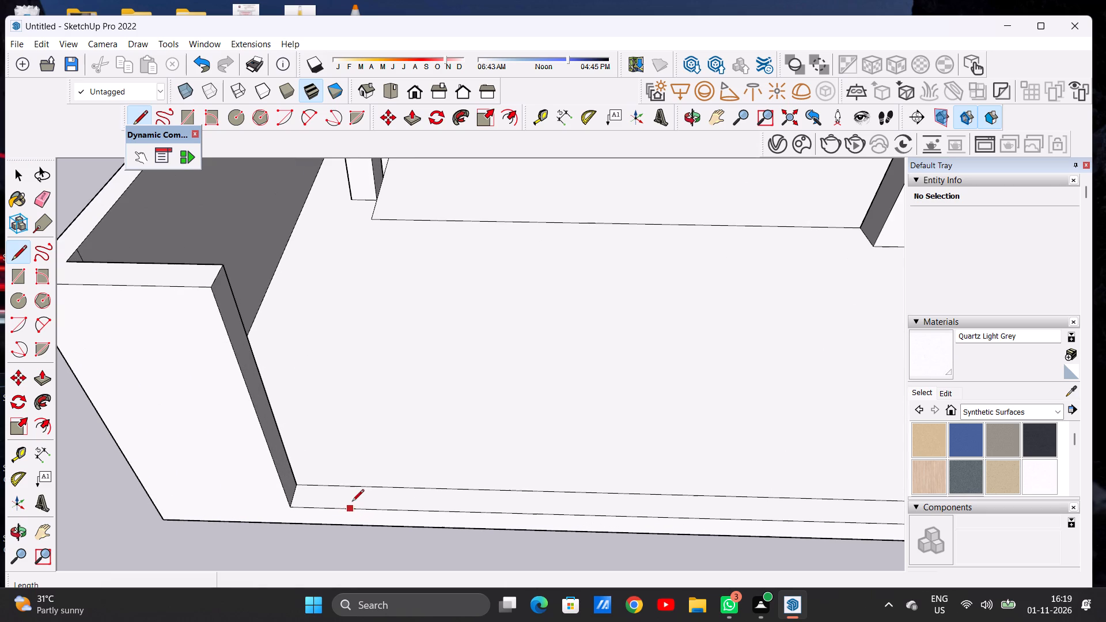
{"action": "left_click", "coordinate": [349, 484]}
{"action": "left_click", "coordinate": [343, 509]}
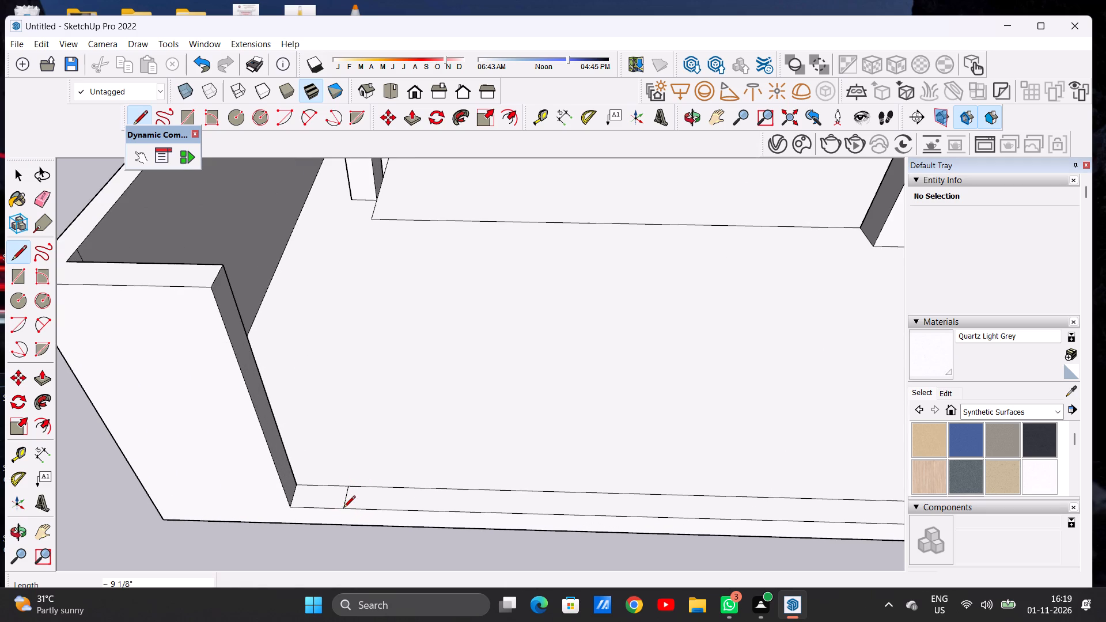
{"action": "scroll", "coordinate": [367, 458], "scroll_direction": "down", "scroll_amount": 12}
{"action": "key", "text": "space"}
Push the opening-side end face of the tower-side front wall back about 2' 9 7/16" to widen the opening.
{"action": "scroll", "coordinate": [391, 478], "scroll_direction": "down", "scroll_amount": 3}
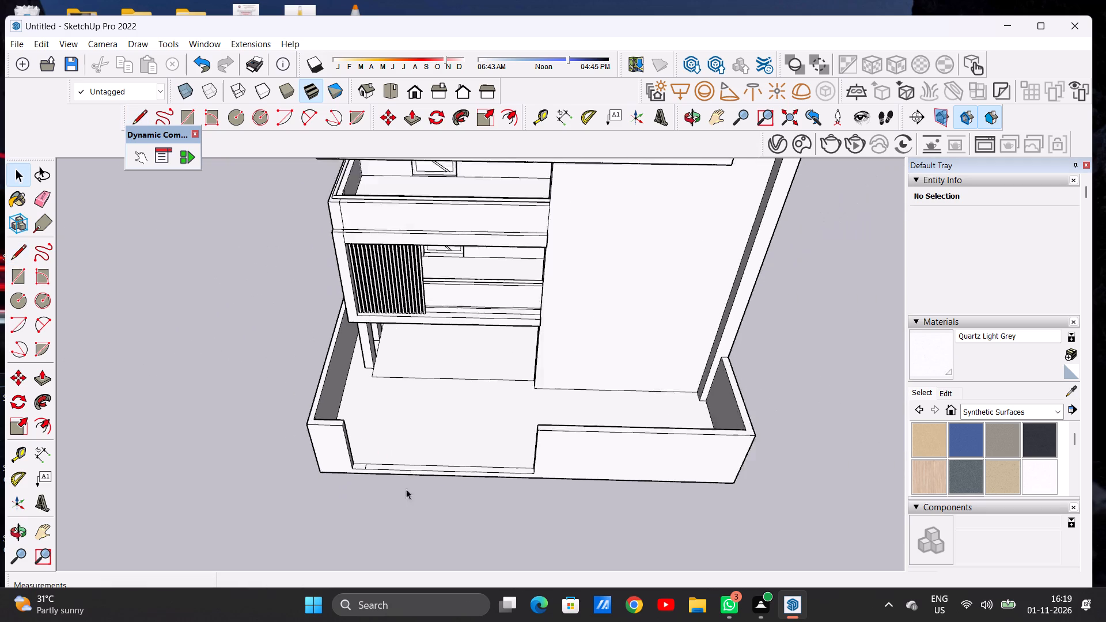
{"action": "scroll", "coordinate": [406, 489], "scroll_direction": "down", "scroll_amount": 3}
{"action": "middle_click_drag", "start_coordinate": [466, 478], "coordinate": [618, 340]}
{"action": "scroll", "coordinate": [548, 422], "scroll_direction": "up", "scroll_amount": 10}
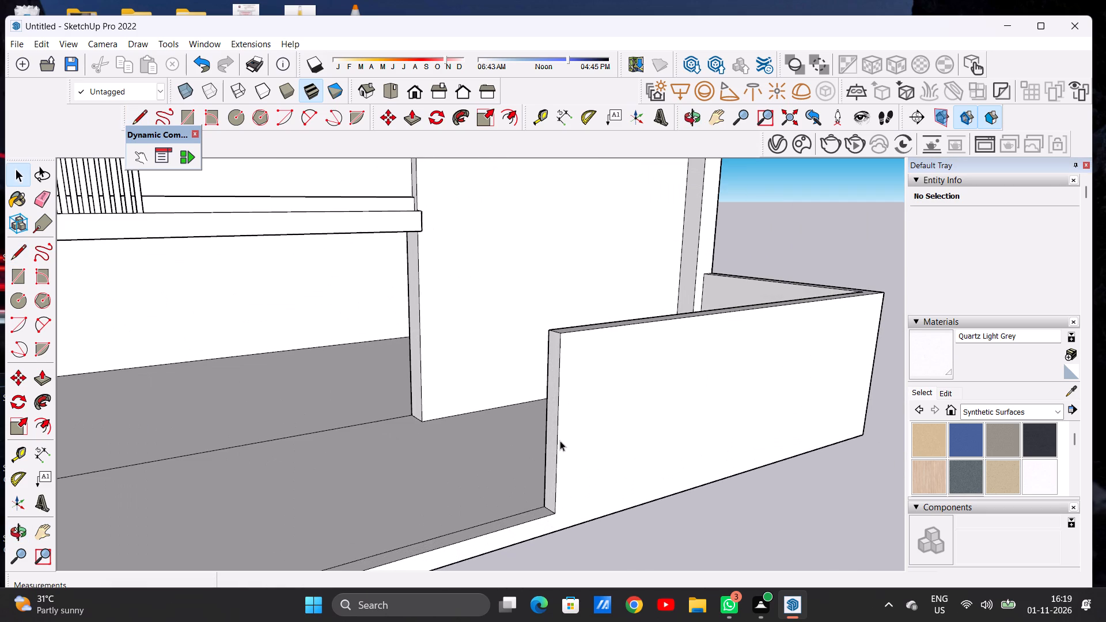
{"action": "key", "text": "p"}
{"action": "scroll", "coordinate": [552, 460], "scroll_direction": "up", "scroll_amount": 7}
{"action": "left_click", "coordinate": [551, 464]}
{"action": "left_click", "coordinate": [644, 447]}
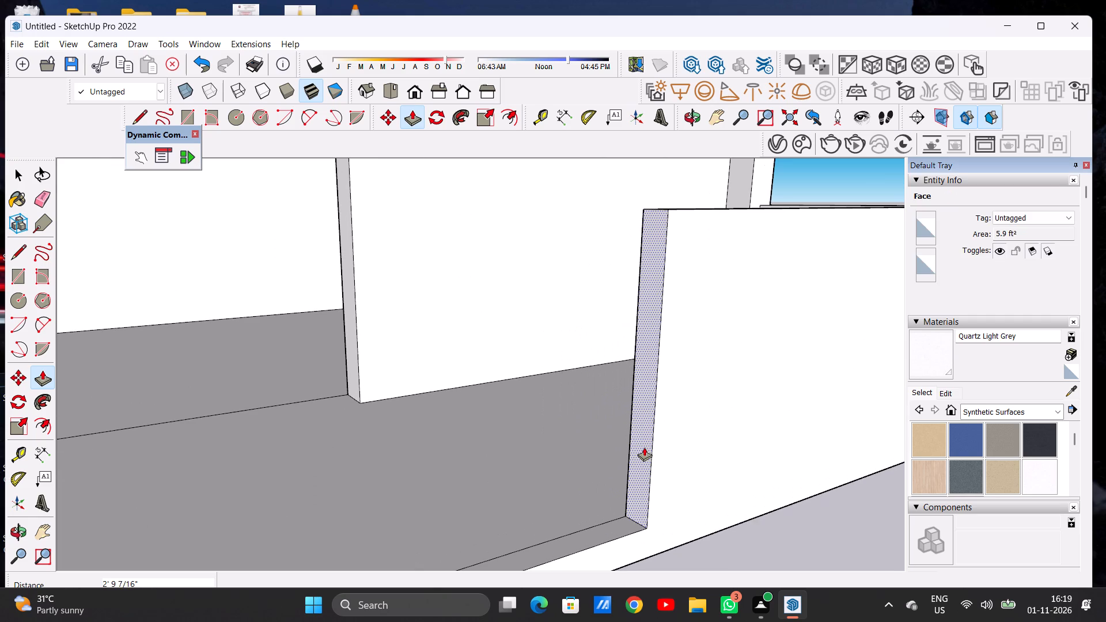
{"action": "key", "text": "space"}
Pull the same wall end face slightly back toward the opening to lengthen the tower-side front wall.
{"action": "scroll", "coordinate": [571, 441], "scroll_direction": "down", "scroll_amount": 16}
{"action": "middle_click_drag", "start_coordinate": [536, 471], "coordinate": [410, 510]}
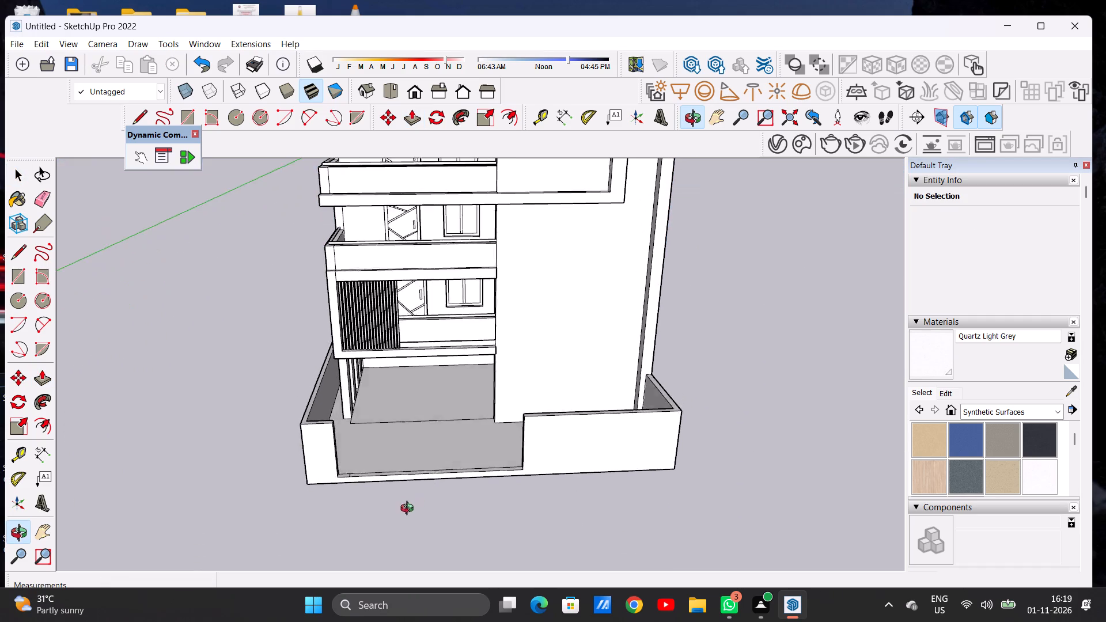
{"action": "middle_click_drag", "start_coordinate": [410, 510], "coordinate": [385, 545]}
{"action": "scroll", "coordinate": [460, 488], "scroll_direction": "up", "scroll_amount": 6}
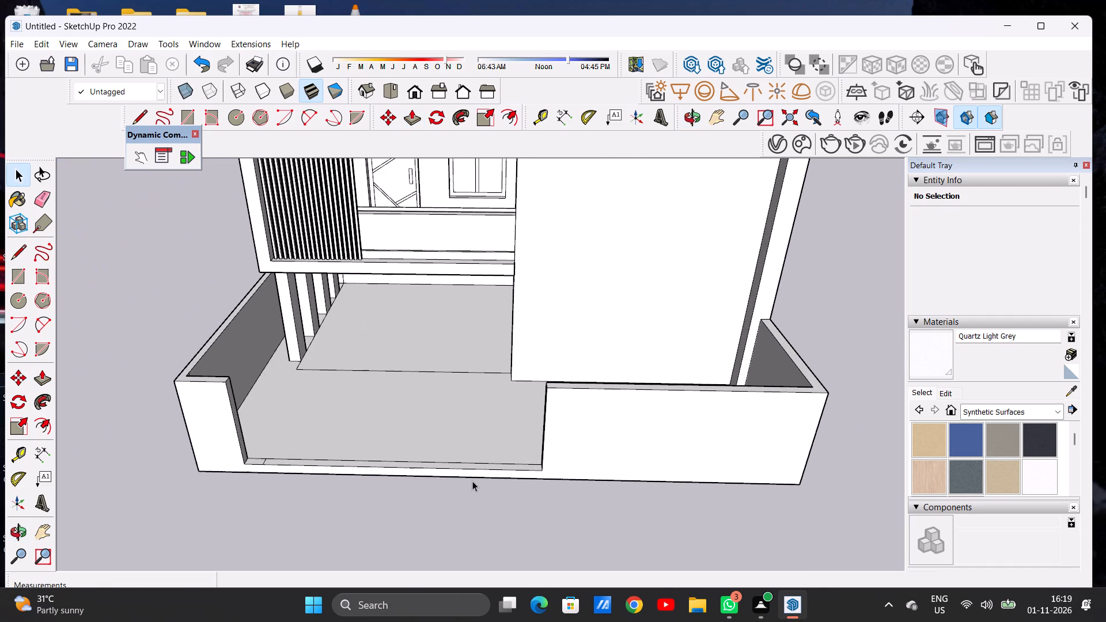
{"action": "middle_click_drag", "start_coordinate": [531, 449], "coordinate": [588, 471]}
{"action": "scroll", "coordinate": [574, 466], "scroll_direction": "up", "scroll_amount": 4}
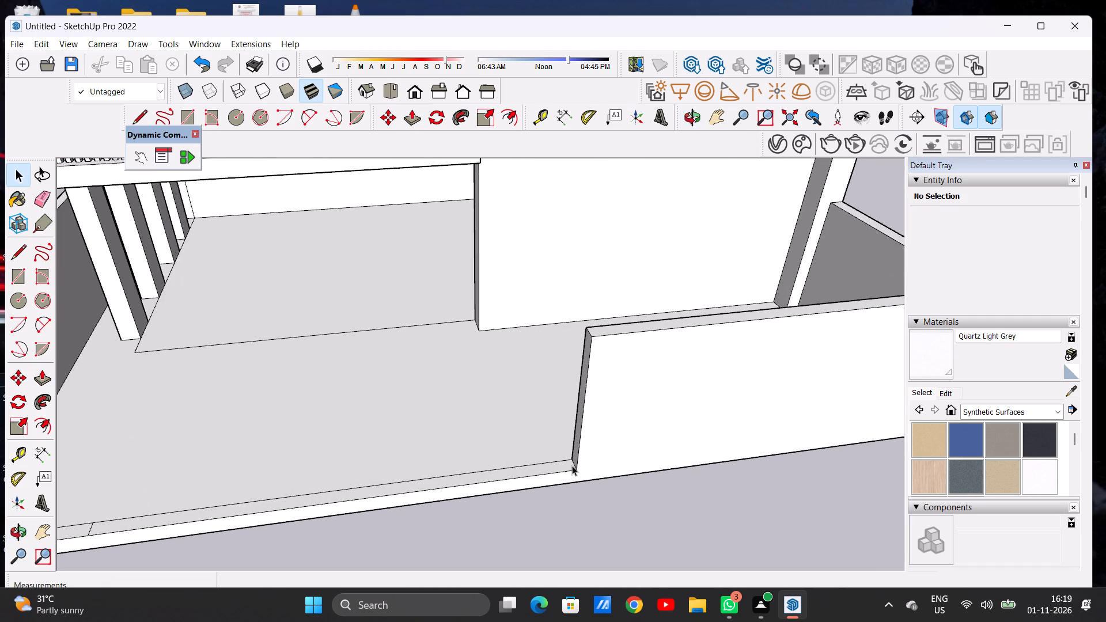
{"action": "scroll", "coordinate": [572, 465], "scroll_direction": "up", "scroll_amount": 4}
{"action": "key", "text": "p"}
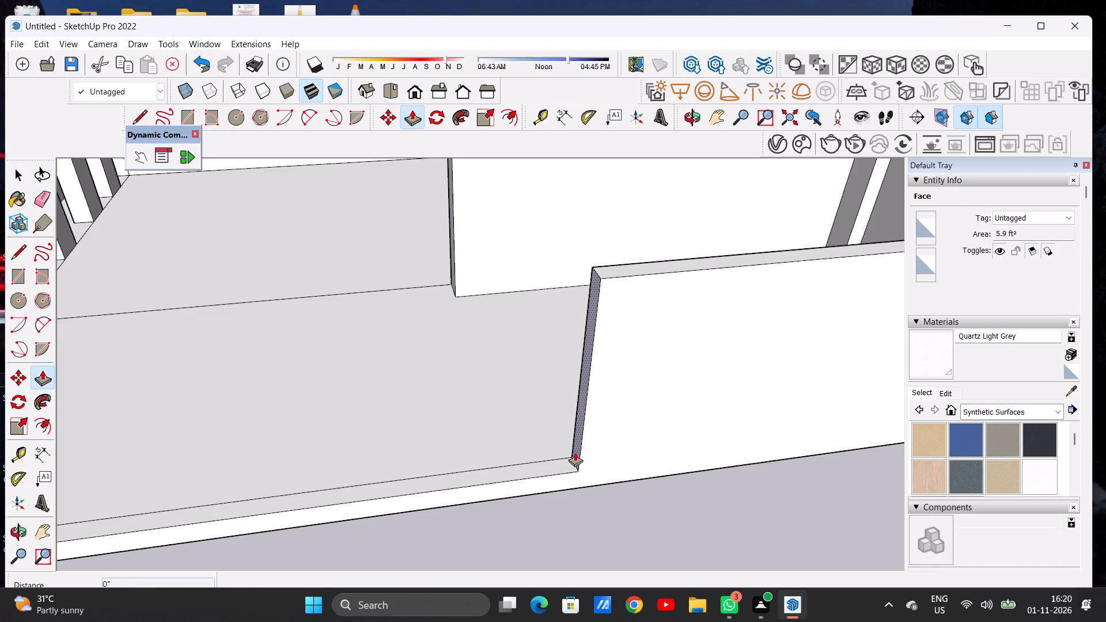
{"action": "left_click", "coordinate": [575, 452]}
{"action": "left_click", "coordinate": [525, 476]}
{"action": "key", "text": "space"}
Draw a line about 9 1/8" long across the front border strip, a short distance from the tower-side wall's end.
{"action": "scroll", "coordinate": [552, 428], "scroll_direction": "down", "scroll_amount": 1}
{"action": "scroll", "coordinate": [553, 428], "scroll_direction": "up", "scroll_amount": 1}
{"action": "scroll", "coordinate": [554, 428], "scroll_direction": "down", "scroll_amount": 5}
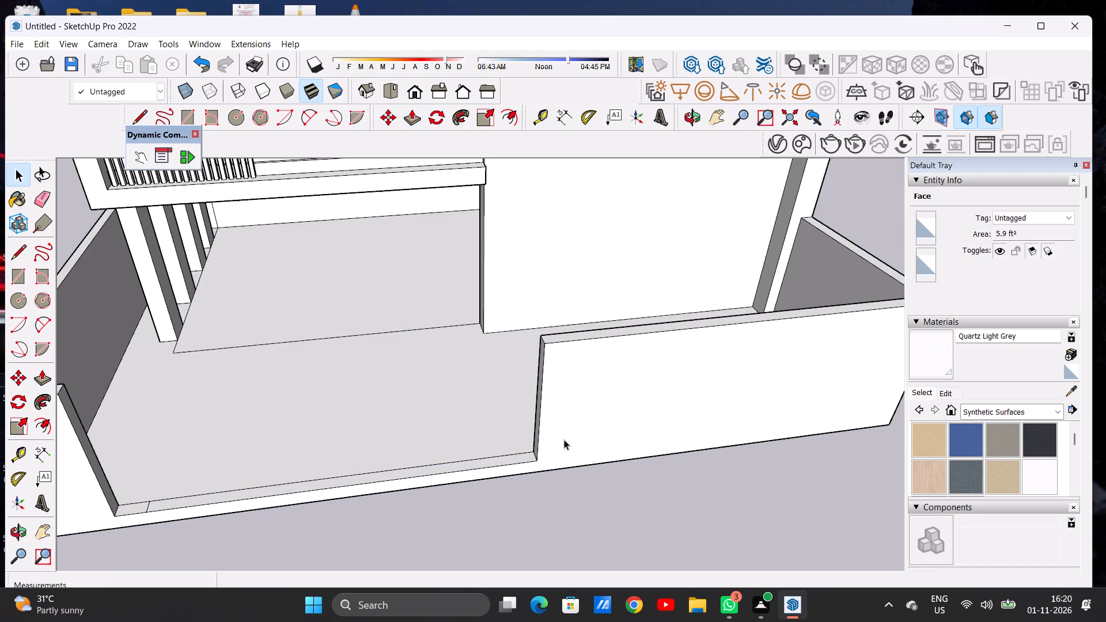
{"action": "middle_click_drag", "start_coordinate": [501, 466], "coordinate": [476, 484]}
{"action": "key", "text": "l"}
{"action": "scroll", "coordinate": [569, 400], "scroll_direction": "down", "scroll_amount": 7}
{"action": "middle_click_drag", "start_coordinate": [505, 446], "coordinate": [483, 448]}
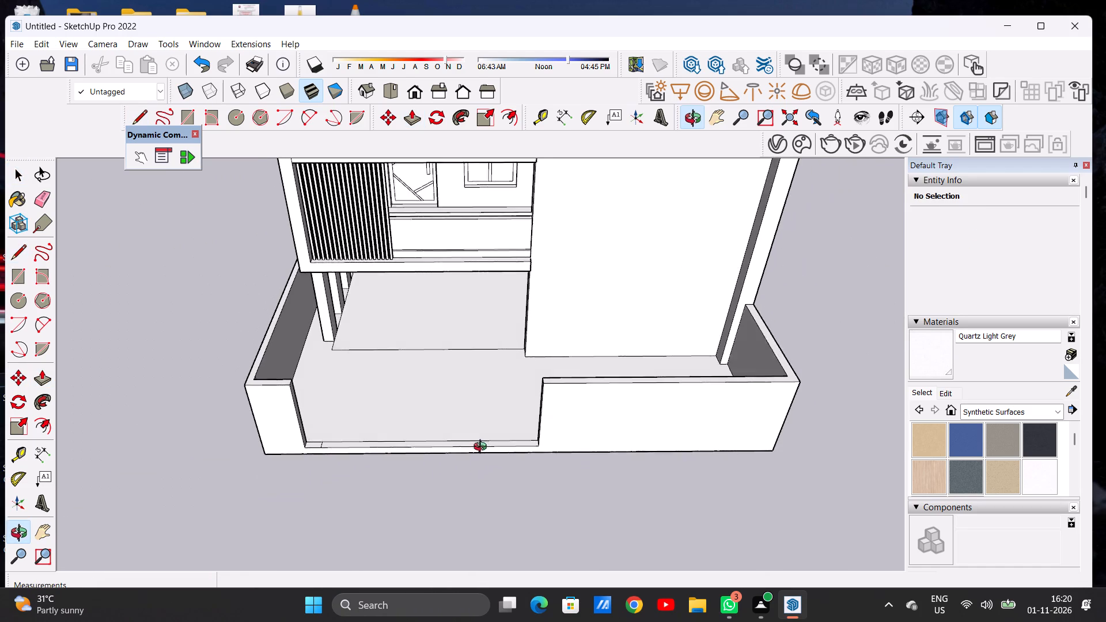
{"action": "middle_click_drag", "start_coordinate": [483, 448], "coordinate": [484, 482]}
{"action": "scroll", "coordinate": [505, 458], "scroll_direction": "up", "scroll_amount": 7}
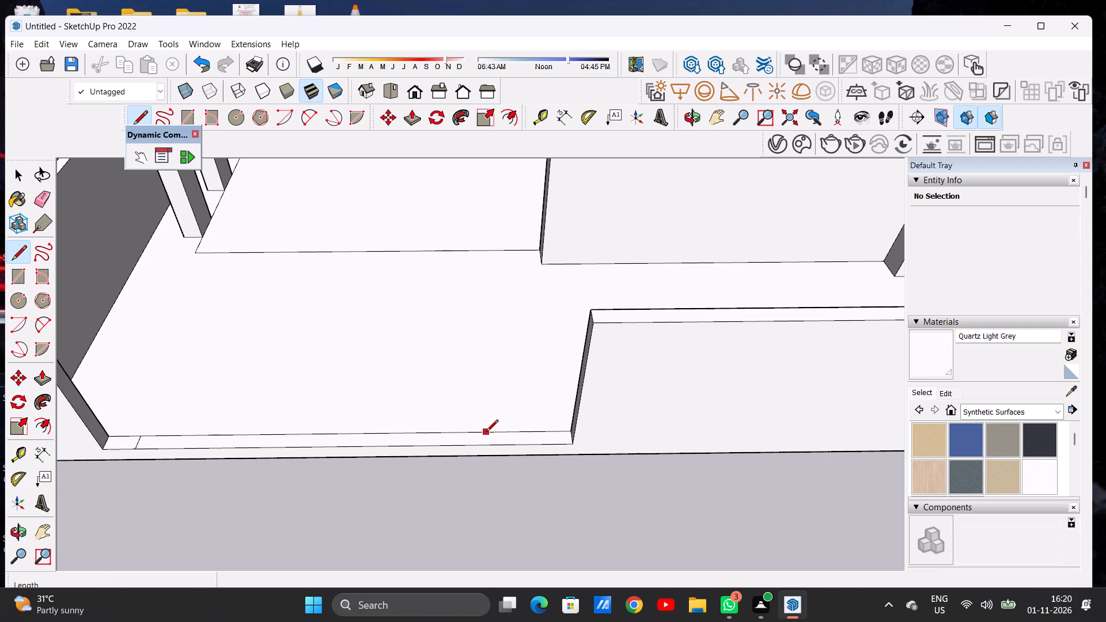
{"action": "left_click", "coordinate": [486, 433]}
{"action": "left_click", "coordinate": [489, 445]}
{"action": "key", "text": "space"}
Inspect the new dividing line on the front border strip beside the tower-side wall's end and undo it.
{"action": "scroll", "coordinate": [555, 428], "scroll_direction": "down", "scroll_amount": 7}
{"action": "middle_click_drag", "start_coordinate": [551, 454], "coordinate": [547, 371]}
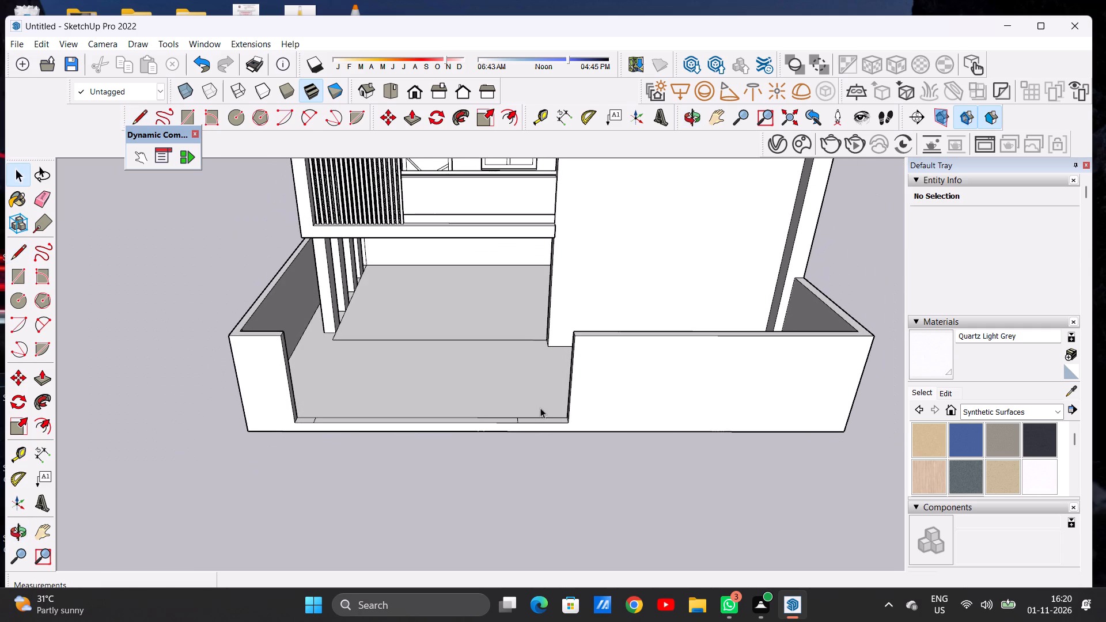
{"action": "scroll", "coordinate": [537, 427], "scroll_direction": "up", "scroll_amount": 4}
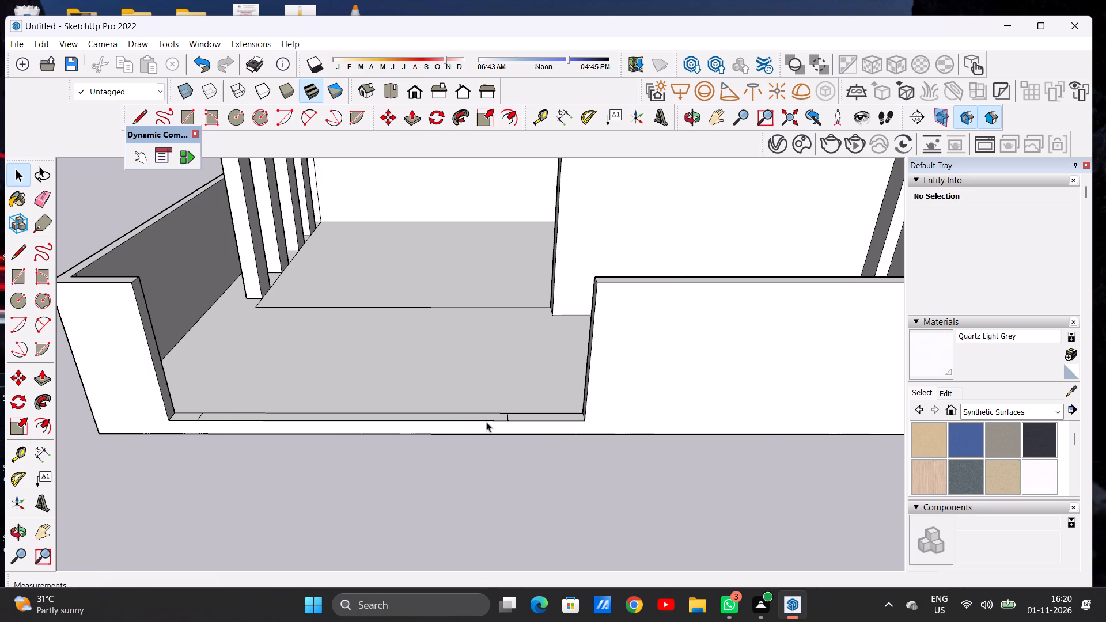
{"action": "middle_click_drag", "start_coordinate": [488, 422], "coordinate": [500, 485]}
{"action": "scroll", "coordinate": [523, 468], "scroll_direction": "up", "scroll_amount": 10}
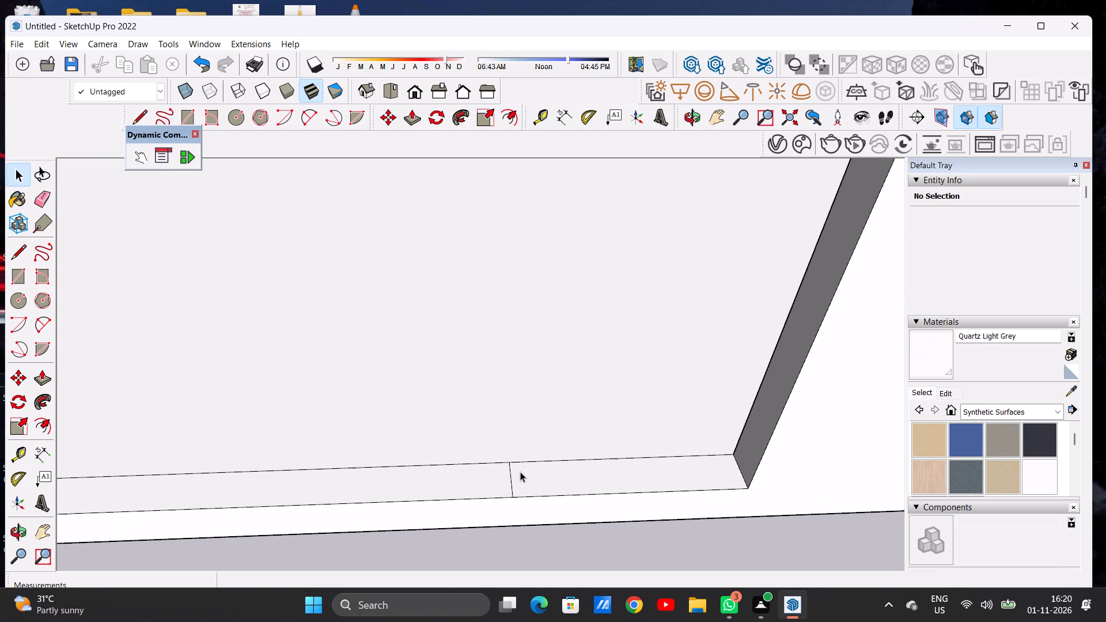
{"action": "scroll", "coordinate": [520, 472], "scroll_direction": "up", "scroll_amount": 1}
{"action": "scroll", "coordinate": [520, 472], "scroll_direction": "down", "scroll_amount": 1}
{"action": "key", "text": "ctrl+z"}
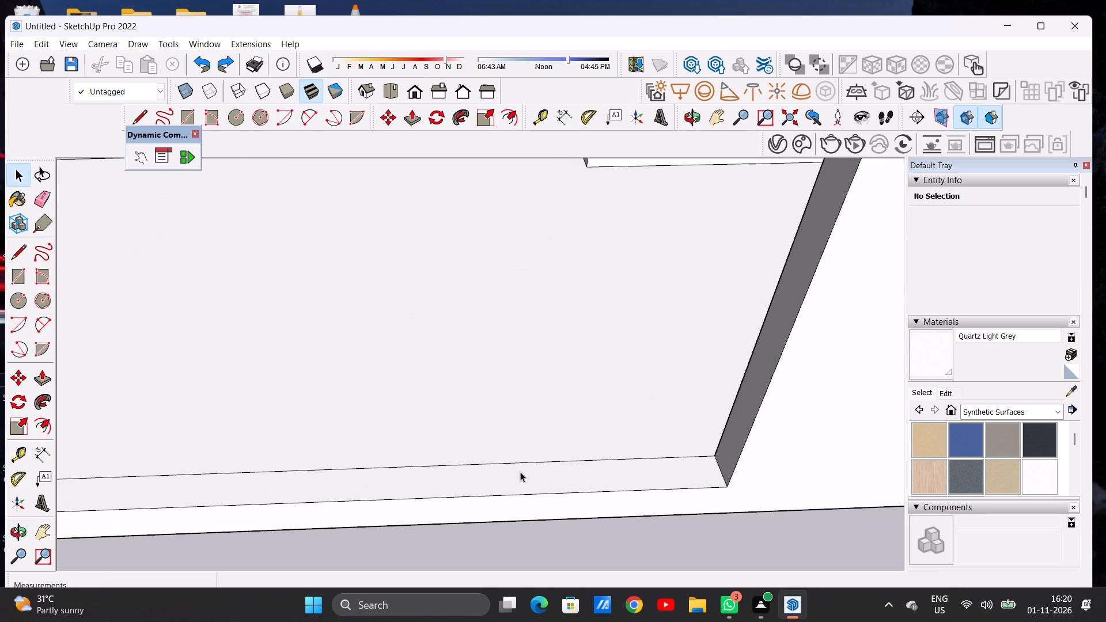
Draw a line about 9 1/8" long across the border strip, farther from the tower-side wall's end.
{"action": "key", "text": "l"}
{"action": "left_click", "coordinate": [474, 465]}
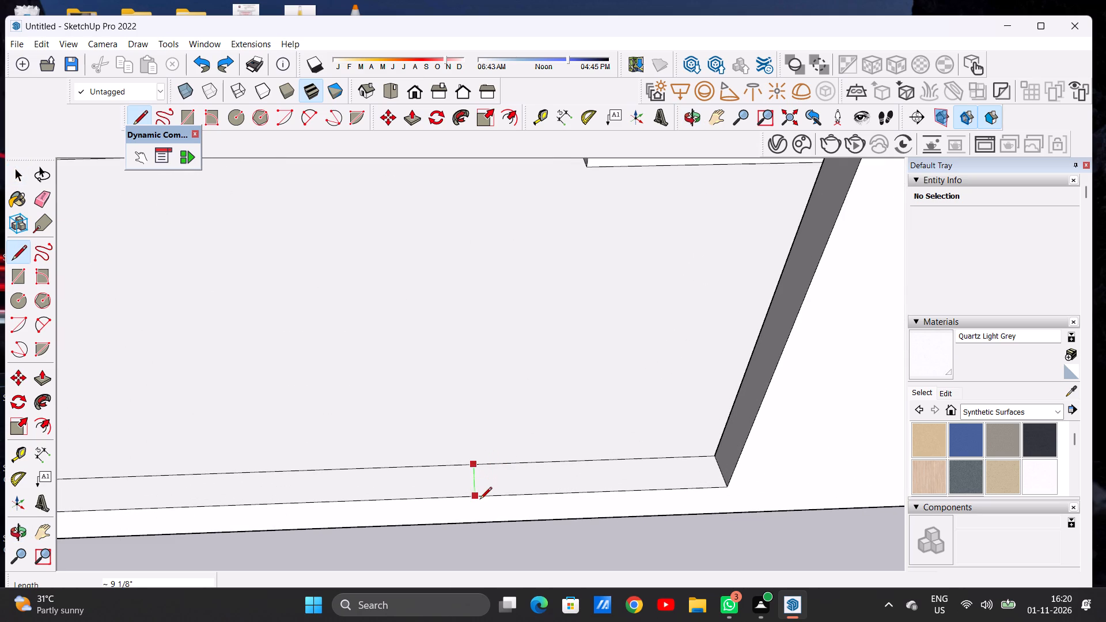
{"action": "left_click", "coordinate": [480, 500]}
{"action": "key", "text": "space"}
Push/Pull the border segment beside the tower-side front wall up about 9' 6 3/8" as a gate pier taller than the wall.
{"action": "scroll", "coordinate": [516, 472], "scroll_direction": "down", "scroll_amount": 2}
{"action": "scroll", "coordinate": [520, 476], "scroll_direction": "up", "scroll_amount": 1}
{"action": "scroll", "coordinate": [521, 477], "scroll_direction": "down", "scroll_amount": 6}
{"action": "scroll", "coordinate": [490, 475], "scroll_direction": "up", "scroll_amount": 1}
{"action": "scroll", "coordinate": [490, 475], "scroll_direction": "down", "scroll_amount": 4}
{"action": "middle_click_drag", "start_coordinate": [550, 483], "coordinate": [549, 476]}
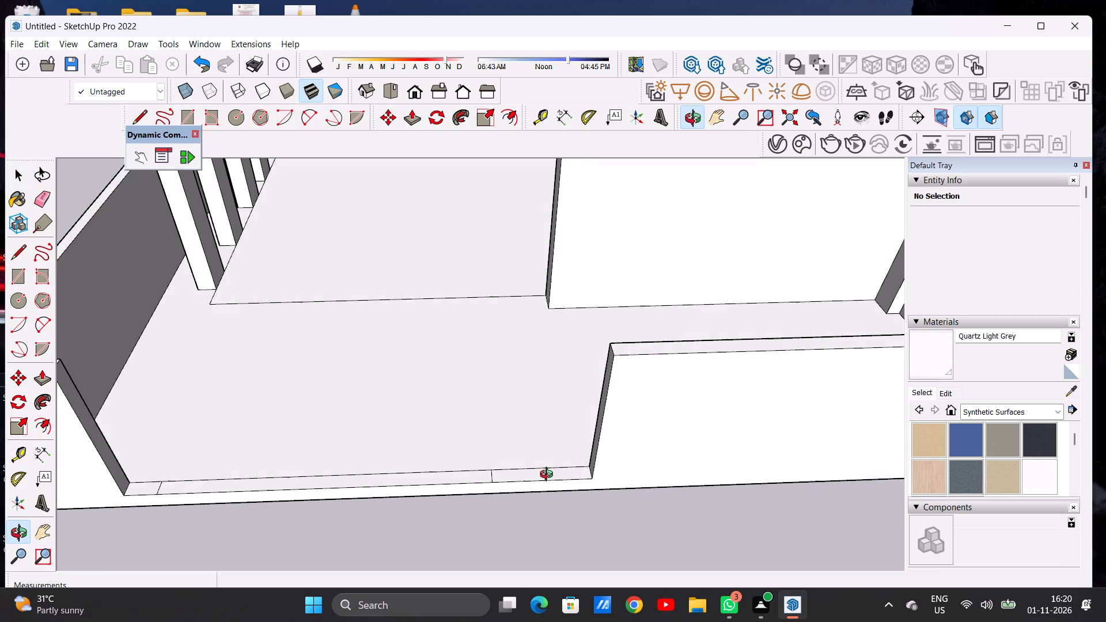
{"action": "middle_click_drag", "start_coordinate": [549, 476], "coordinate": [546, 465]}
{"action": "scroll", "coordinate": [546, 465], "scroll_direction": "up", "scroll_amount": 2}
{"action": "key", "text": "p"}
{"action": "scroll", "coordinate": [573, 456], "scroll_direction": "up", "scroll_amount": 6}
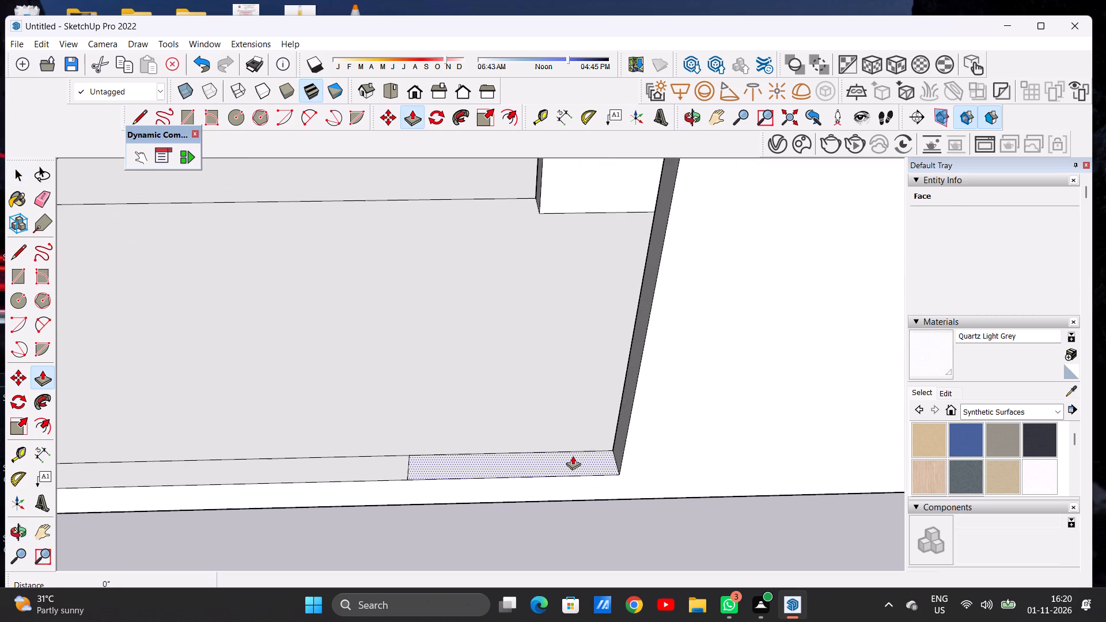
{"action": "left_click", "coordinate": [573, 456]}
{"action": "scroll", "coordinate": [575, 430], "scroll_direction": "down", "scroll_amount": 7}
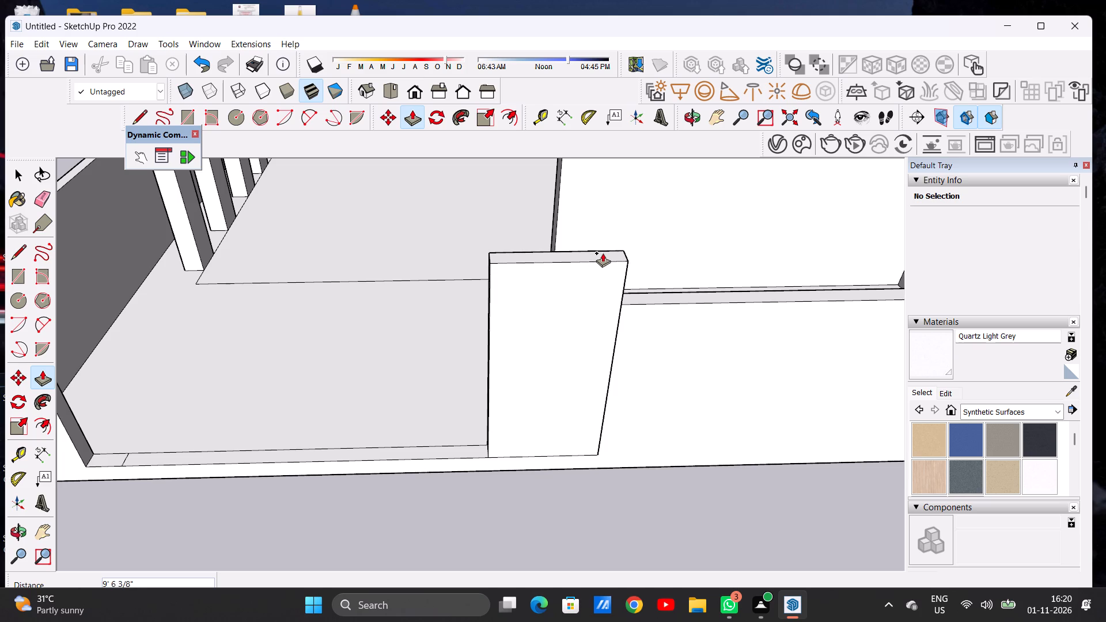
{"action": "left_click", "coordinate": [603, 253]}
{"action": "key", "text": "space"}
Examine the raised gate pier against the boundary walls from the front.
{"action": "scroll", "coordinate": [535, 346], "scroll_direction": "down", "scroll_amount": 6}
{"action": "scroll", "coordinate": [535, 352], "scroll_direction": "up", "scroll_amount": 1}
{"action": "scroll", "coordinate": [535, 354], "scroll_direction": "down", "scroll_amount": 2}
{"action": "middle_click_drag", "start_coordinate": [545, 403], "coordinate": [537, 266]}
{"action": "scroll", "coordinate": [537, 330], "scroll_direction": "down", "scroll_amount": 1}
{"action": "scroll", "coordinate": [540, 345], "scroll_direction": "up", "scroll_amount": 1}
{"action": "scroll", "coordinate": [541, 355], "scroll_direction": "down", "scroll_amount": 3}
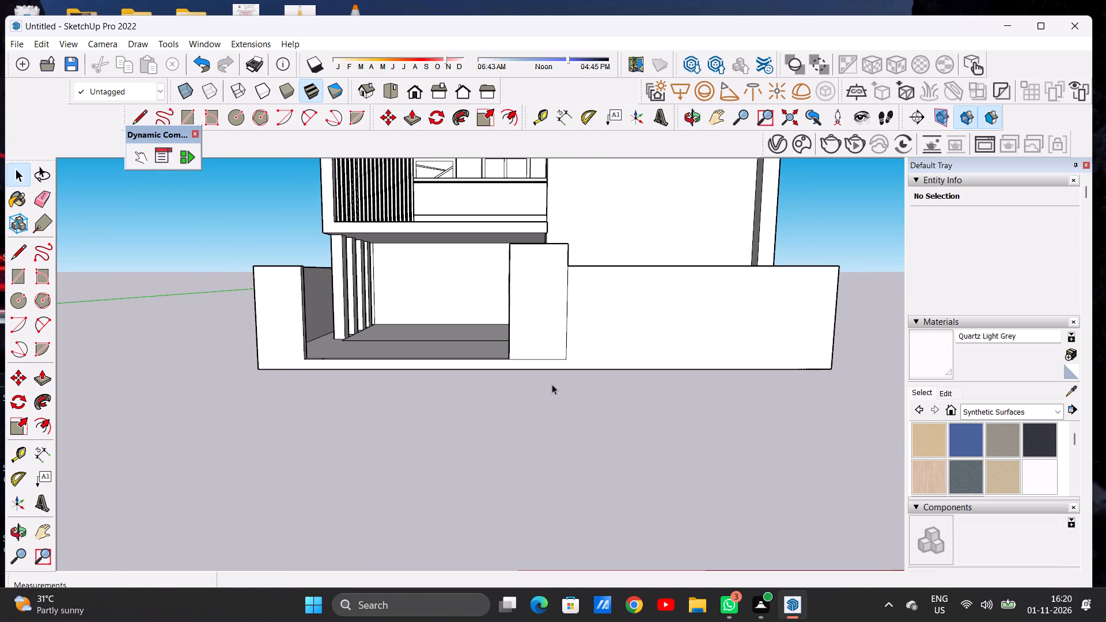
Draw two lines about 10 1/16" long extending the tower-side gate pier's front edges down to the slab's bottom edge.
{"action": "scroll", "coordinate": [567, 358], "scroll_direction": "up", "scroll_amount": 7}
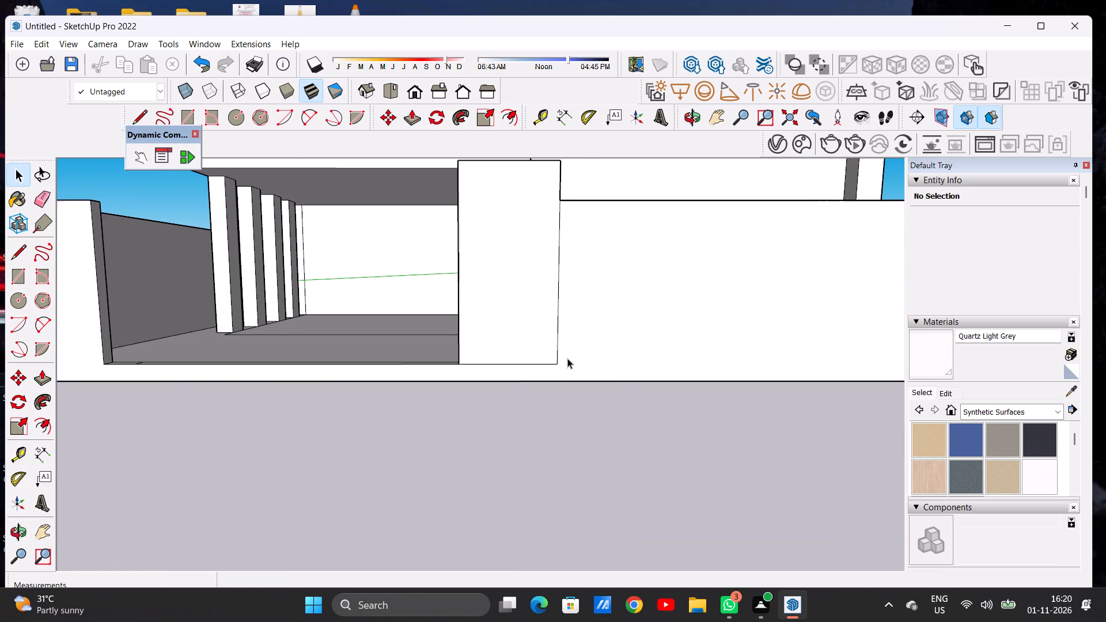
{"action": "key", "text": "l"}
{"action": "scroll", "coordinate": [567, 358], "scroll_direction": "up", "scroll_amount": 1}
{"action": "scroll", "coordinate": [567, 362], "scroll_direction": "down", "scroll_amount": 1}
{"action": "scroll", "coordinate": [567, 364], "scroll_direction": "up", "scroll_amount": 5}
{"action": "left_click", "coordinate": [552, 359]}
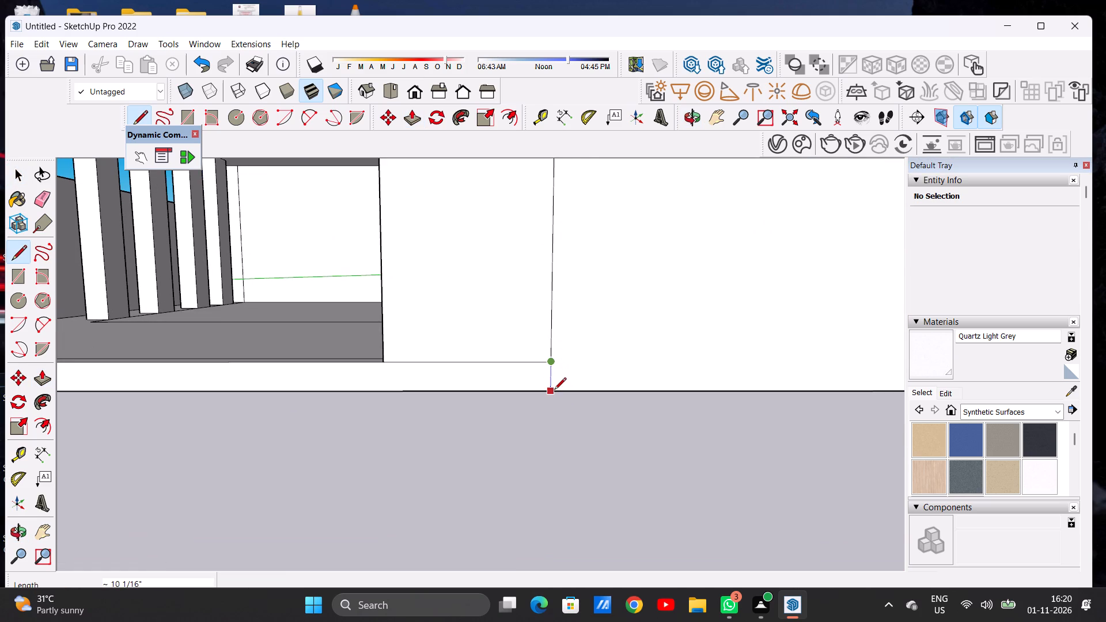
{"action": "left_click", "coordinate": [554, 390]}
{"action": "left_click", "coordinate": [383, 361]}
{"action": "left_click", "coordinate": [387, 392]}
{"action": "key", "text": "space"}
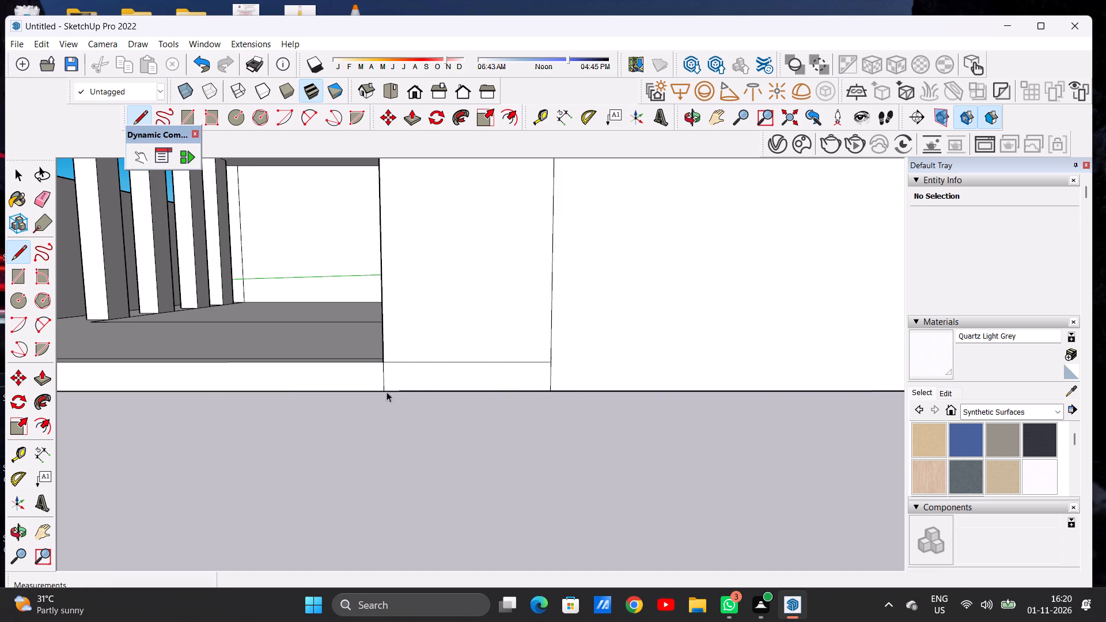
Erase the horizontal edge between the tower-side gate pier's front face and the slab face below it.
{"action": "scroll", "coordinate": [465, 392], "scroll_direction": "down", "scroll_amount": 8}
{"action": "scroll", "coordinate": [457, 384], "scroll_direction": "up", "scroll_amount": 4}
{"action": "key", "text": "e"}
{"action": "left_click_drag", "start_coordinate": [464, 364], "coordinate": [467, 378]}
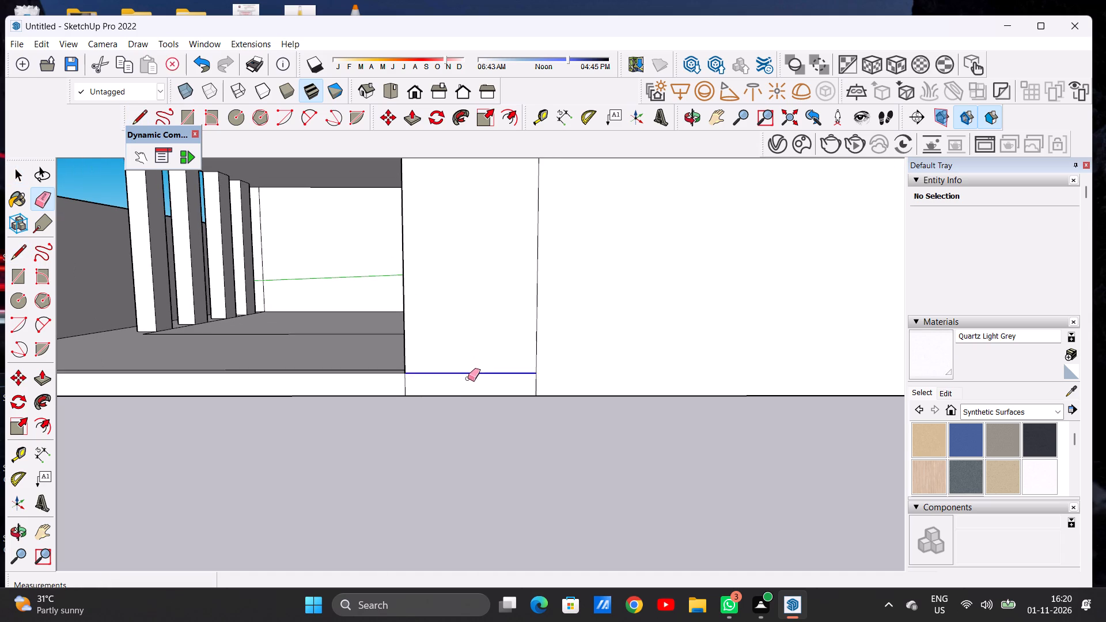
{"action": "scroll", "coordinate": [483, 406], "scroll_direction": "down", "scroll_amount": 5}
{"action": "scroll", "coordinate": [486, 409], "scroll_direction": "up", "scroll_amount": 1}
{"action": "scroll", "coordinate": [486, 409], "scroll_direction": "down", "scroll_amount": 14}
{"action": "middle_click_drag", "start_coordinate": [434, 408], "coordinate": [437, 424]}
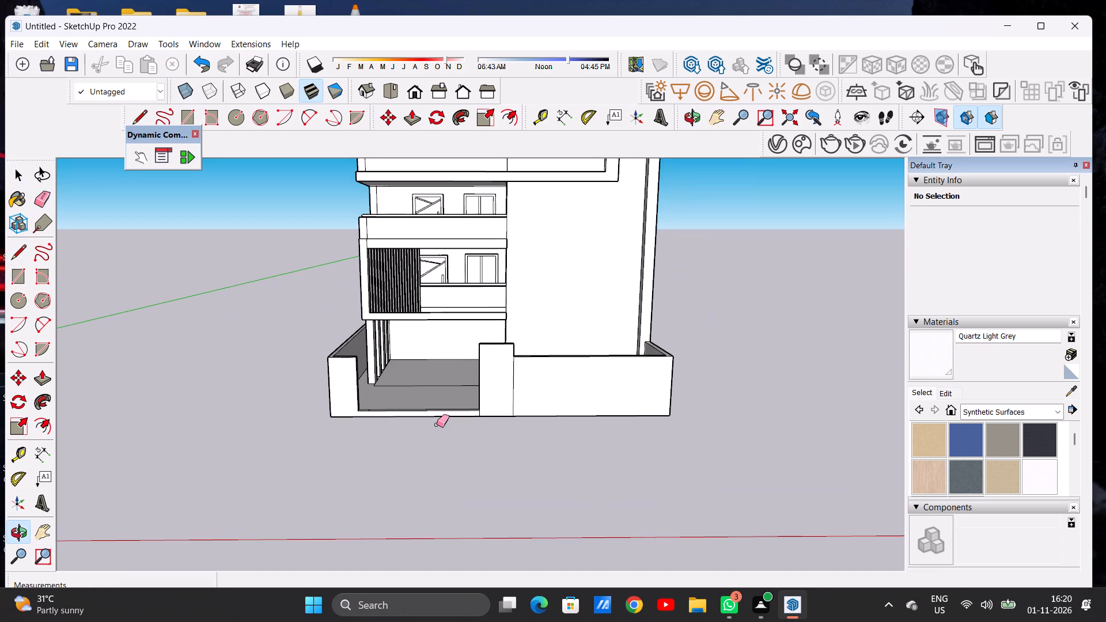
{"action": "key", "text": "space"}
Push/Pull the marked border segment across the opening up about 9' 6 11/16", matching the tower-side gate pier's top.
{"action": "middle_click_drag", "start_coordinate": [384, 409], "coordinate": [378, 445]}
{"action": "scroll", "coordinate": [373, 434], "scroll_direction": "up", "scroll_amount": 2}
{"action": "scroll", "coordinate": [373, 434], "scroll_direction": "down", "scroll_amount": 1}
{"action": "scroll", "coordinate": [373, 434], "scroll_direction": "up", "scroll_amount": 14}
{"action": "scroll", "coordinate": [362, 412], "scroll_direction": "down", "scroll_amount": 1}
{"action": "scroll", "coordinate": [362, 412], "scroll_direction": "up", "scroll_amount": 2}
{"action": "key", "text": "p"}
{"action": "scroll", "coordinate": [353, 419], "scroll_direction": "up", "scroll_amount": 1}
{"action": "scroll", "coordinate": [353, 419], "scroll_direction": "down", "scroll_amount": 1}
{"action": "scroll", "coordinate": [354, 419], "scroll_direction": "up", "scroll_amount": 5}
{"action": "left_click", "coordinate": [354, 420]}
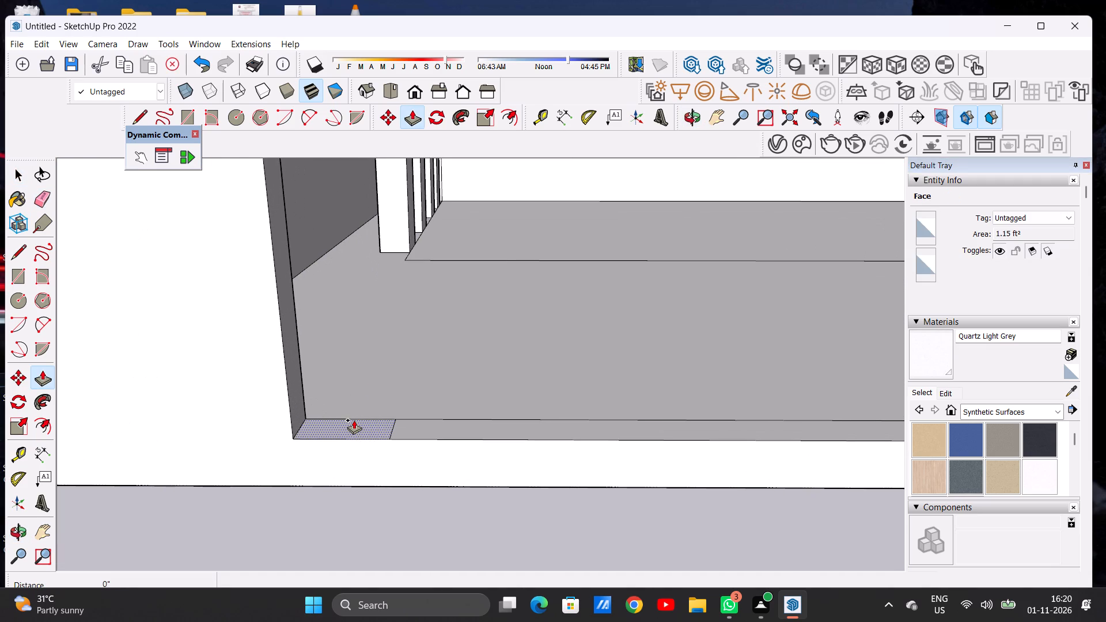
{"action": "scroll", "coordinate": [373, 361], "scroll_direction": "down", "scroll_amount": 5}
{"action": "scroll", "coordinate": [376, 367], "scroll_direction": "up", "scroll_amount": 1}
{"action": "scroll", "coordinate": [376, 367], "scroll_direction": "down", "scroll_amount": 10}
{"action": "scroll", "coordinate": [376, 378], "scroll_direction": "up", "scroll_amount": 1}
{"action": "scroll", "coordinate": [376, 378], "scroll_direction": "down", "scroll_amount": 13}
{"action": "scroll", "coordinate": [381, 308], "scroll_direction": "up", "scroll_amount": 1}
{"action": "scroll", "coordinate": [381, 308], "scroll_direction": "down", "scroll_amount": 1}
{"action": "scroll", "coordinate": [381, 308], "scroll_direction": "up", "scroll_amount": 4}
{"action": "left_click", "coordinate": [621, 309]}
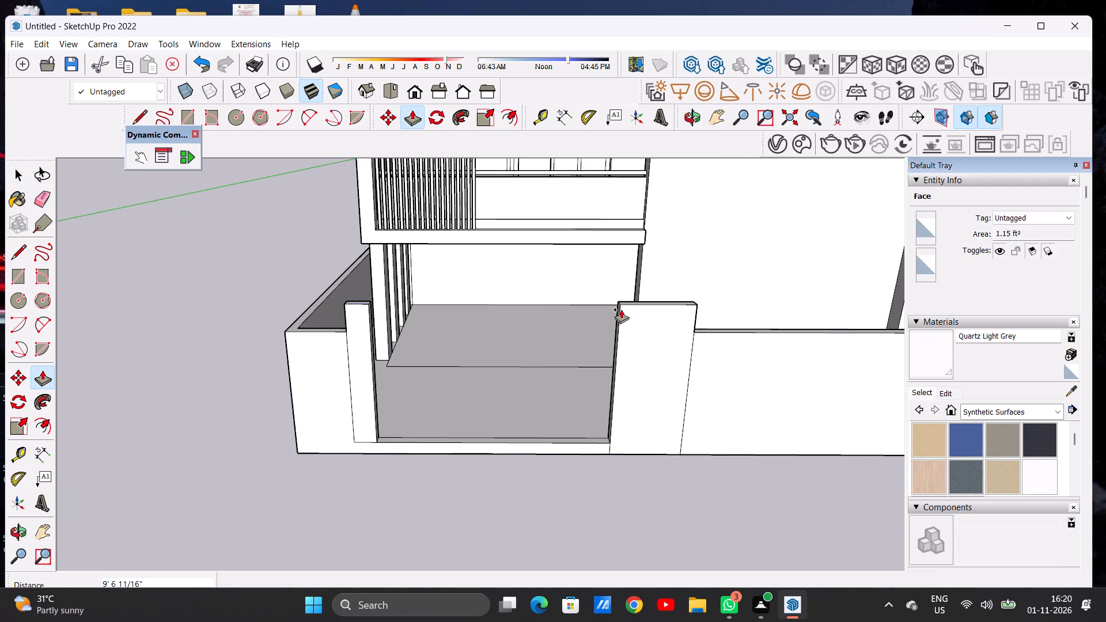
Draw two lines extending the narrow gate pier's front edges down to the slab's bottom edge.
{"action": "key", "text": "space"}
{"action": "middle_click_drag", "start_coordinate": [392, 449], "coordinate": [394, 406]}
{"action": "scroll", "coordinate": [354, 416], "scroll_direction": "up", "scroll_amount": 8}
{"action": "scroll", "coordinate": [354, 416], "scroll_direction": "down", "scroll_amount": 1}
{"action": "scroll", "coordinate": [354, 416], "scroll_direction": "up", "scroll_amount": 3}
{"action": "scroll", "coordinate": [354, 416], "scroll_direction": "down", "scroll_amount": 1}
{"action": "key", "text": "l"}
{"action": "left_click", "coordinate": [355, 405]}
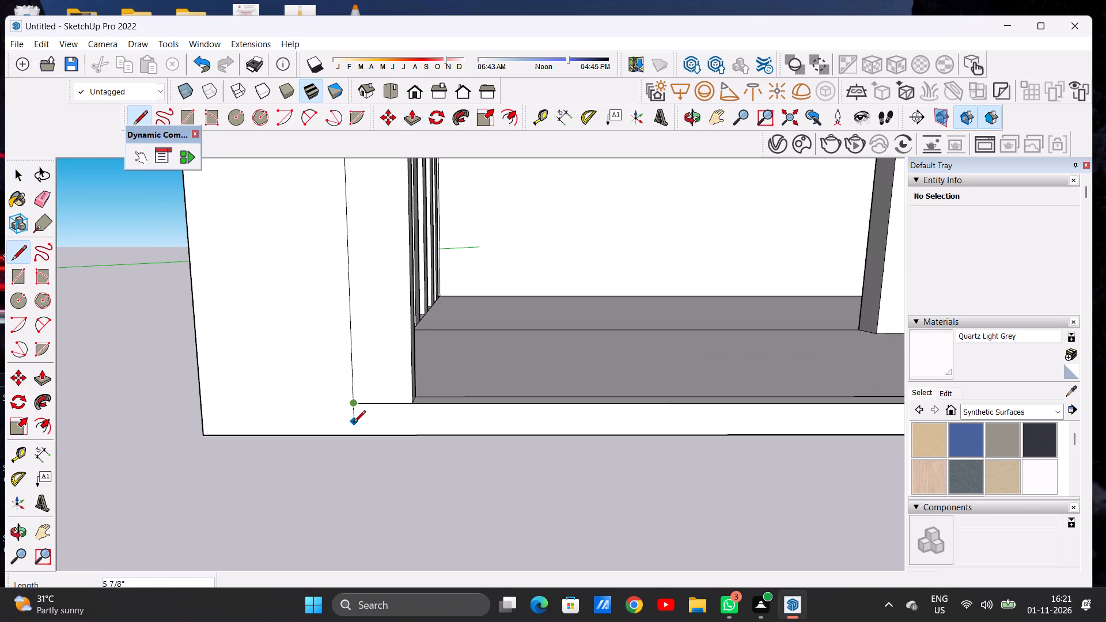
{"action": "left_click", "coordinate": [351, 434]}
{"action": "left_click", "coordinate": [412, 404]}
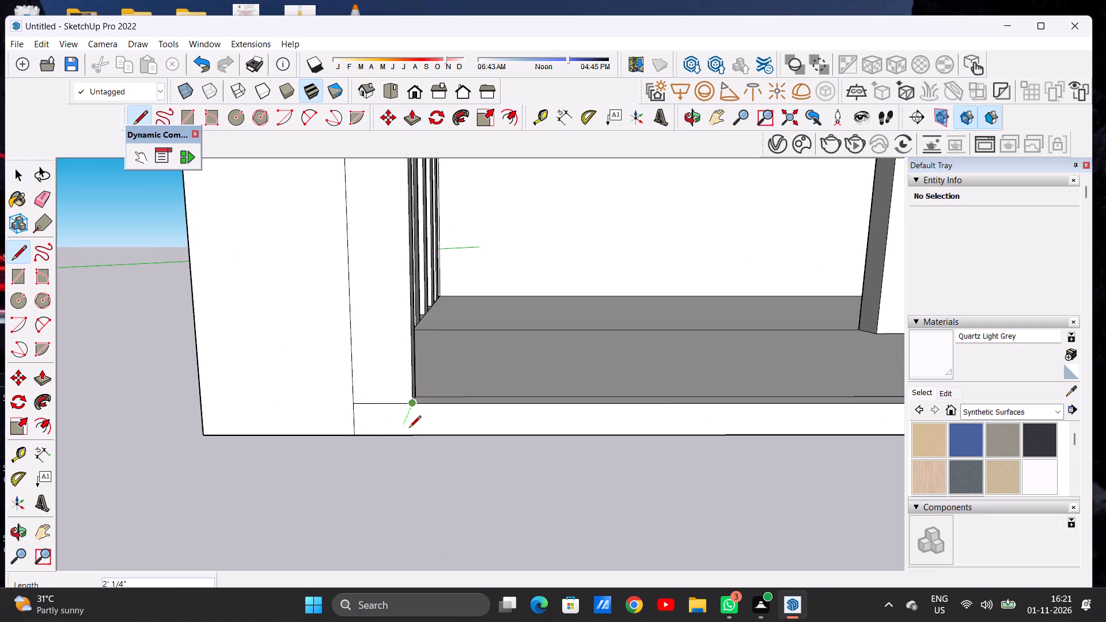
{"action": "left_click", "coordinate": [414, 435]}
Erase the horizontal edge between the narrow gate pier's front face and the slab face below it.
{"action": "key", "text": "e"}
{"action": "left_click_drag", "start_coordinate": [393, 396], "coordinate": [396, 412]}
{"action": "key", "text": "space"}
{"action": "scroll", "coordinate": [400, 433], "scroll_direction": "down", "scroll_amount": 3}
{"action": "scroll", "coordinate": [402, 439], "scroll_direction": "up", "scroll_amount": 1}
{"action": "scroll", "coordinate": [402, 439], "scroll_direction": "down", "scroll_amount": 16}
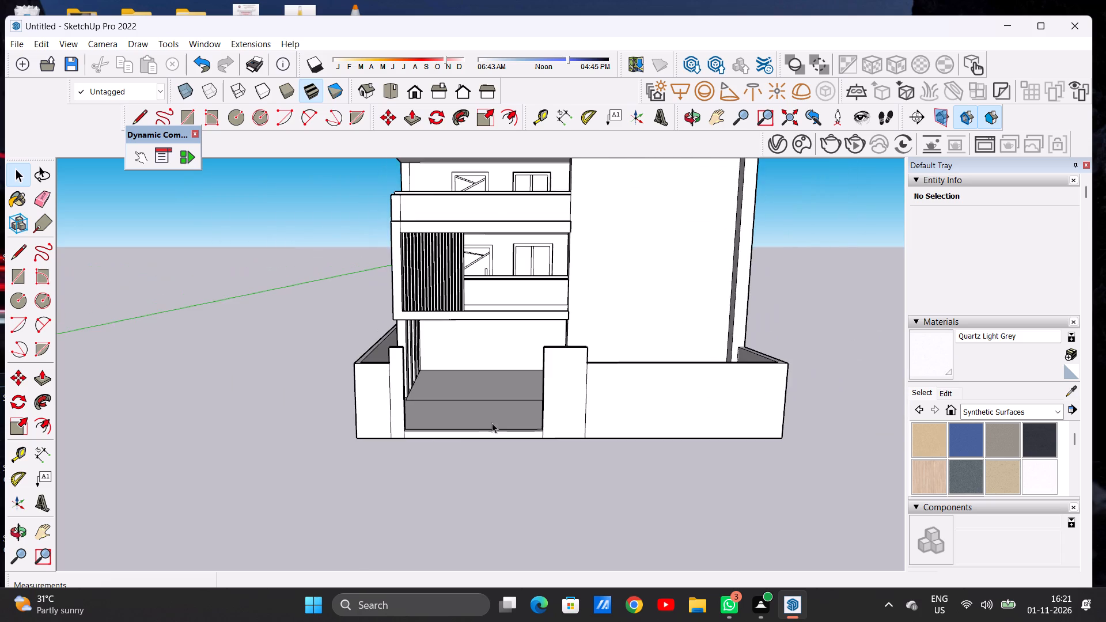
Examine both gate piers and the opening between them from the front and the side.
{"action": "middle_click", "coordinate": [507, 416]}
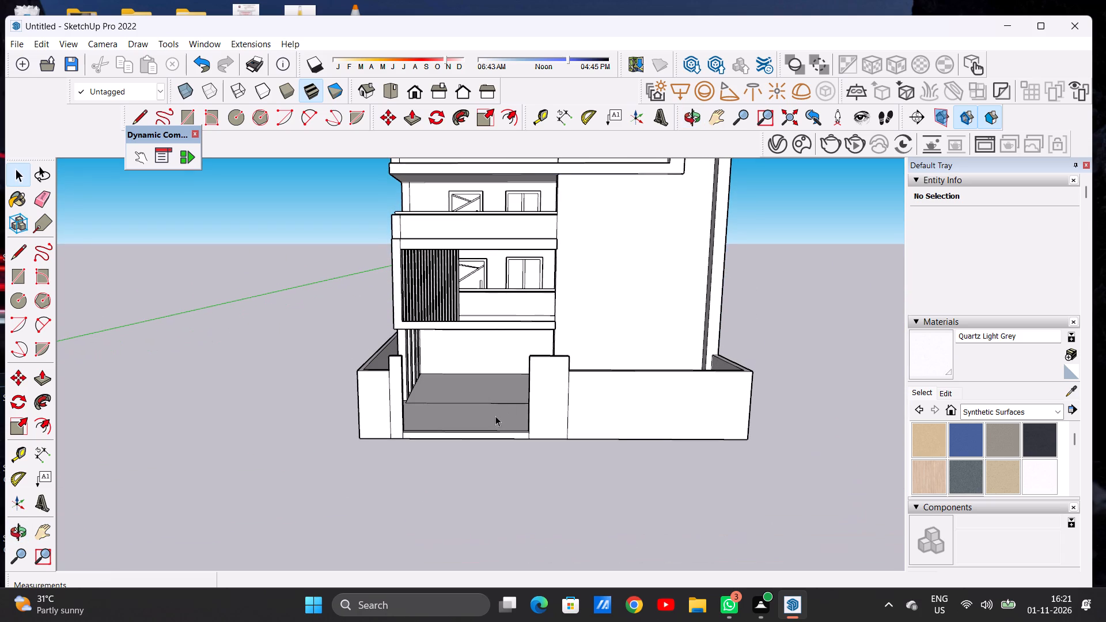
{"action": "middle_click_drag", "start_coordinate": [484, 386], "coordinate": [398, 400]}
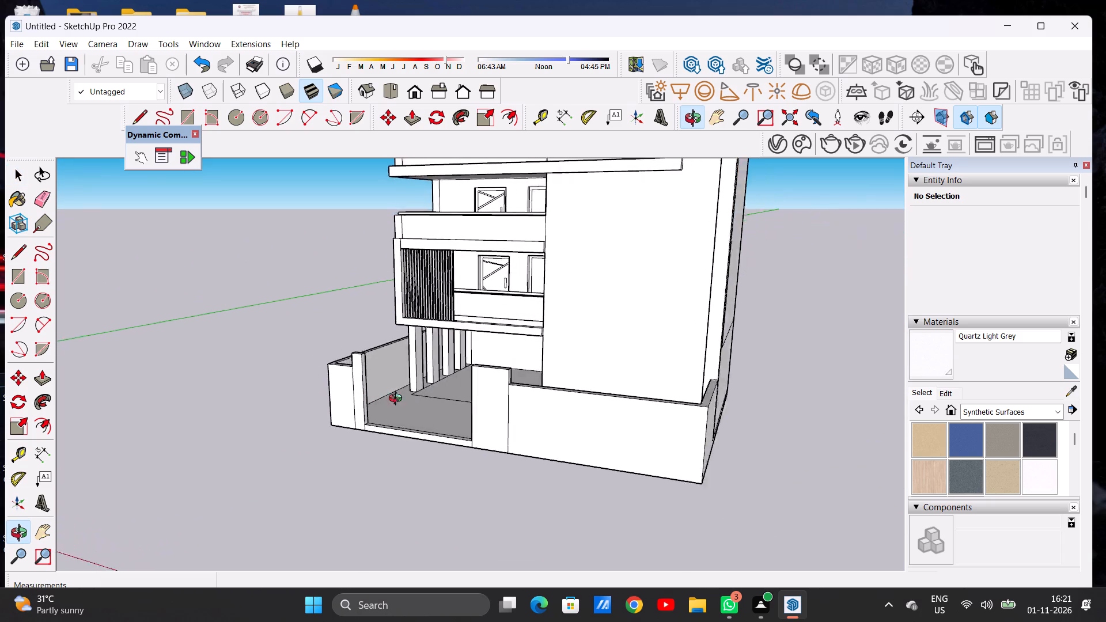
{"action": "middle_click_drag", "start_coordinate": [398, 400], "coordinate": [476, 410]}
{"action": "scroll", "coordinate": [484, 435], "scroll_direction": "up", "scroll_amount": 9}
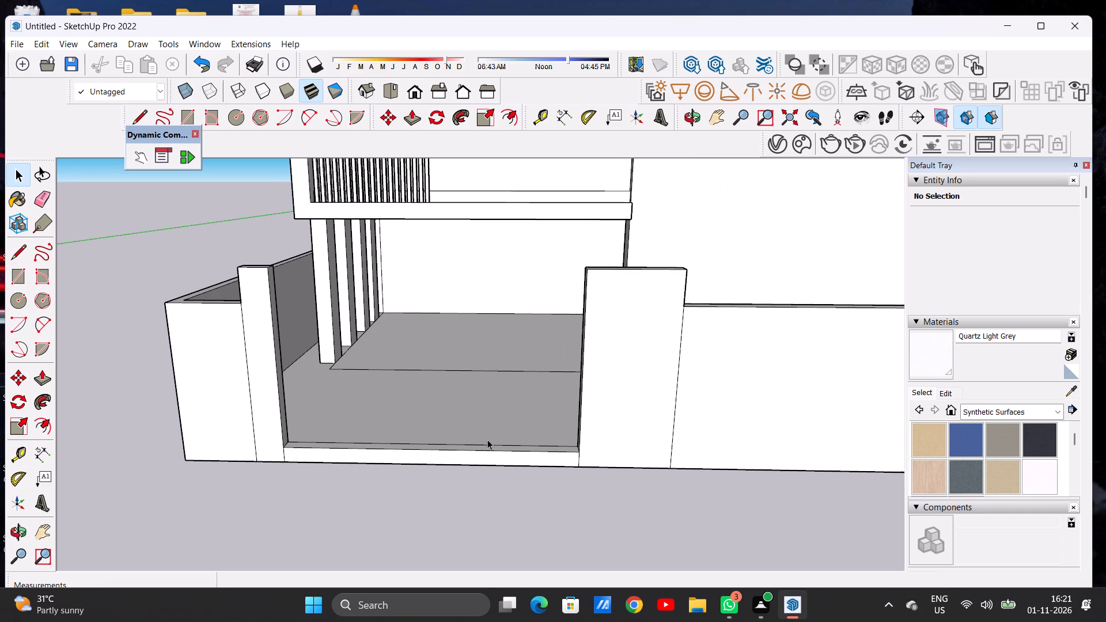
{"action": "scroll", "coordinate": [488, 428], "scroll_direction": "down", "scroll_amount": 6}
{"action": "middle_click_drag", "start_coordinate": [492, 431], "coordinate": [492, 423]}
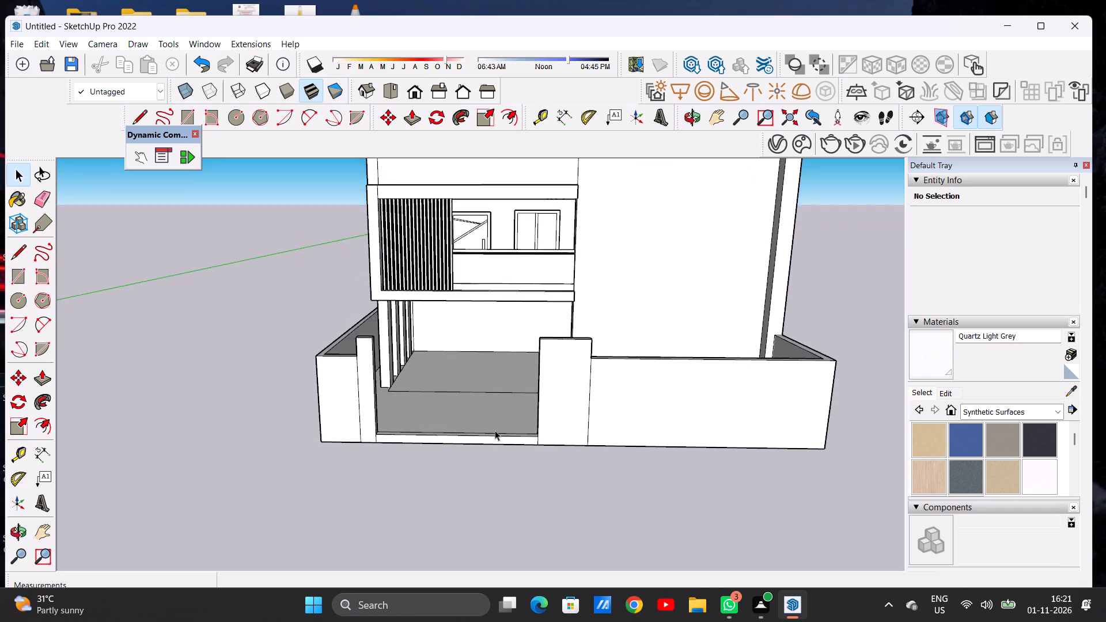
{"action": "scroll", "coordinate": [513, 446], "scroll_direction": "up", "scroll_amount": 6}
{"action": "scroll", "coordinate": [503, 445], "scroll_direction": "down", "scroll_amount": 6}
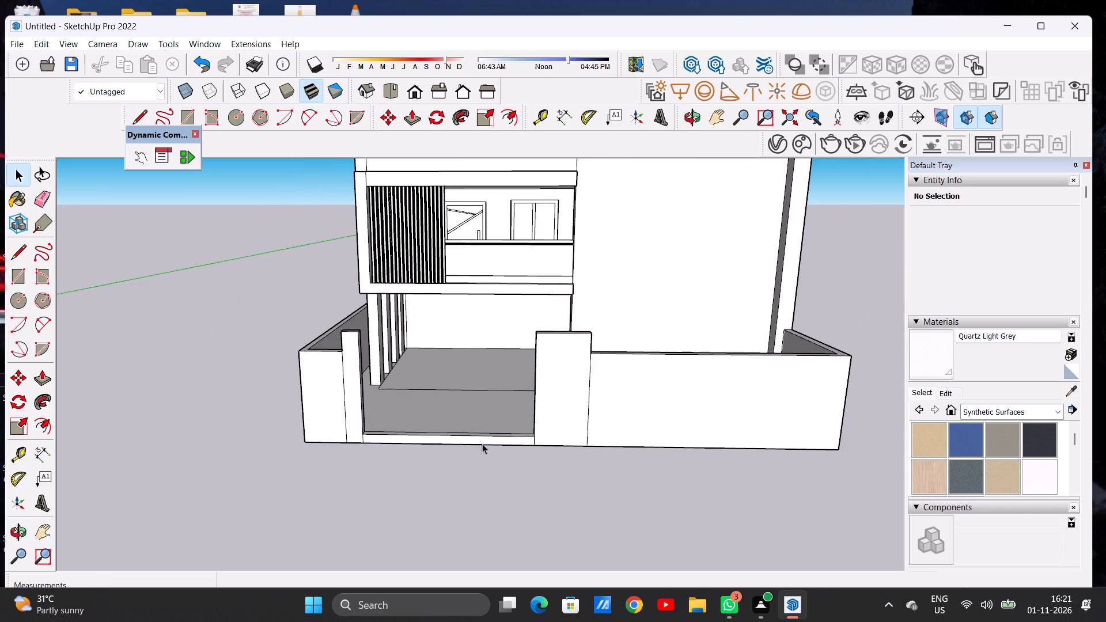
Draw a horizontal line across the narrow gate pier's inner face, slightly below its top.
{"action": "middle_click_drag", "start_coordinate": [390, 407], "coordinate": [257, 424]}
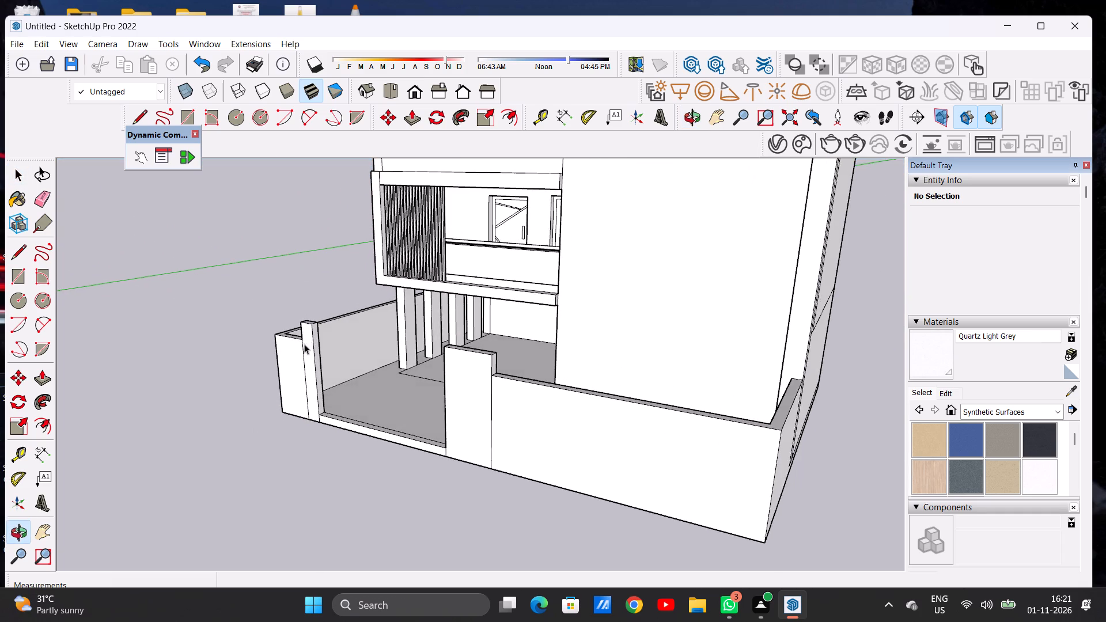
{"action": "scroll", "coordinate": [315, 323], "scroll_direction": "up", "scroll_amount": 14}
{"action": "key", "text": "l"}
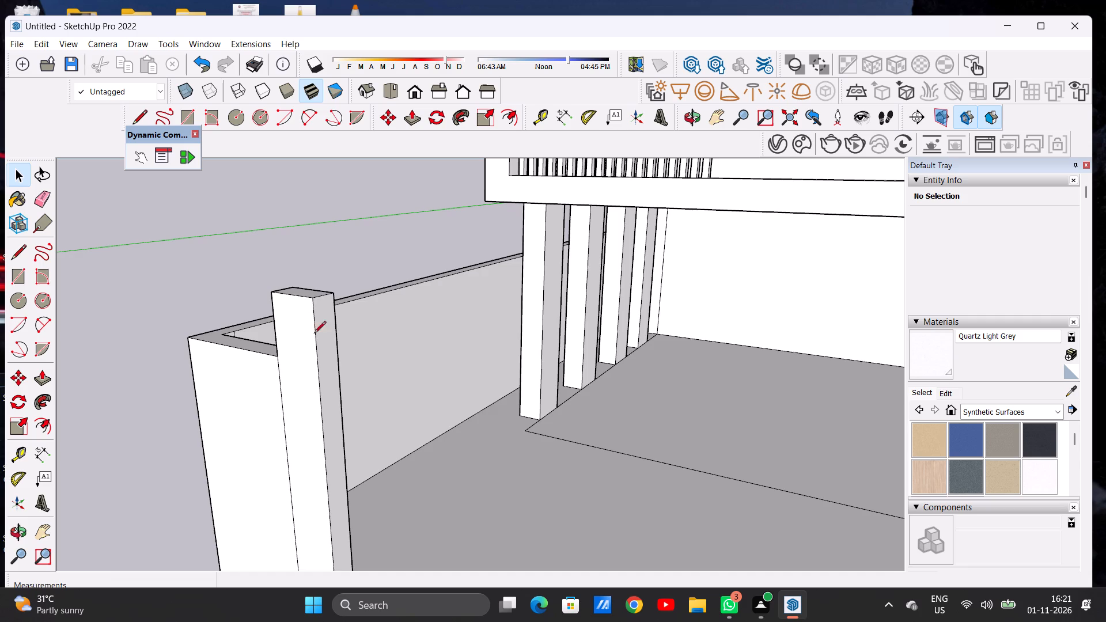
{"action": "middle_click_drag", "start_coordinate": [331, 321], "coordinate": [251, 317]}
{"action": "scroll", "coordinate": [243, 307], "scroll_direction": "up", "scroll_amount": 5}
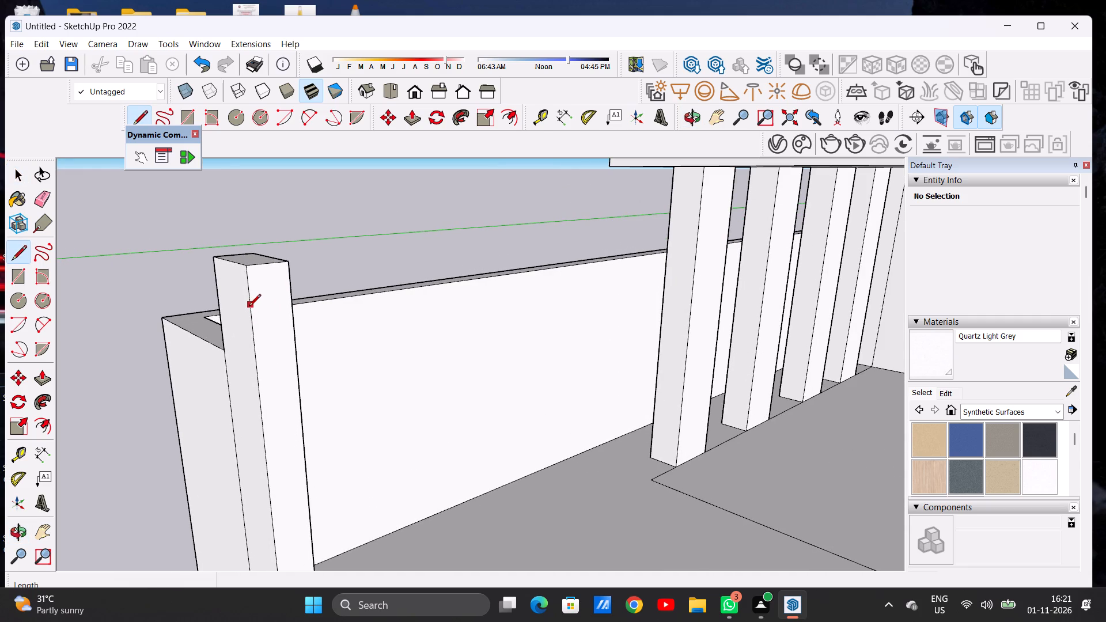
{"action": "left_click", "coordinate": [249, 307]}
{"action": "left_click", "coordinate": [290, 304]}
Push/Pull the top section of the narrow pier's inner face across the opening to meet the wide pier as a gate beam.
{"action": "key", "text": "p"}
{"action": "left_click", "coordinate": [268, 283]}
{"action": "scroll", "coordinate": [373, 346], "scroll_direction": "down", "scroll_amount": 5}
{"action": "scroll", "coordinate": [373, 346], "scroll_direction": "up", "scroll_amount": 1}
{"action": "scroll", "coordinate": [373, 346], "scroll_direction": "down", "scroll_amount": 9}
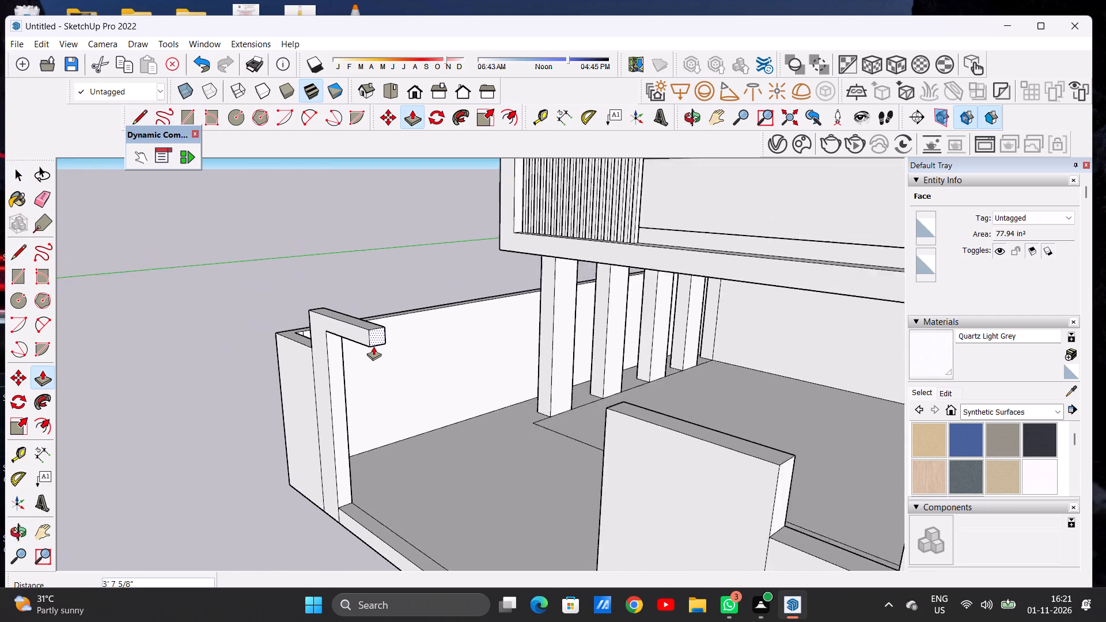
{"action": "scroll", "coordinate": [373, 346], "scroll_direction": "down", "scroll_amount": 1}
{"action": "scroll", "coordinate": [373, 346], "scroll_direction": "up", "scroll_amount": 1}
{"action": "scroll", "coordinate": [373, 346], "scroll_direction": "down", "scroll_amount": 3}
{"action": "middle_click_drag", "start_coordinate": [485, 378], "coordinate": [544, 375]}
{"action": "scroll", "coordinate": [573, 376], "scroll_direction": "up", "scroll_amount": 4}
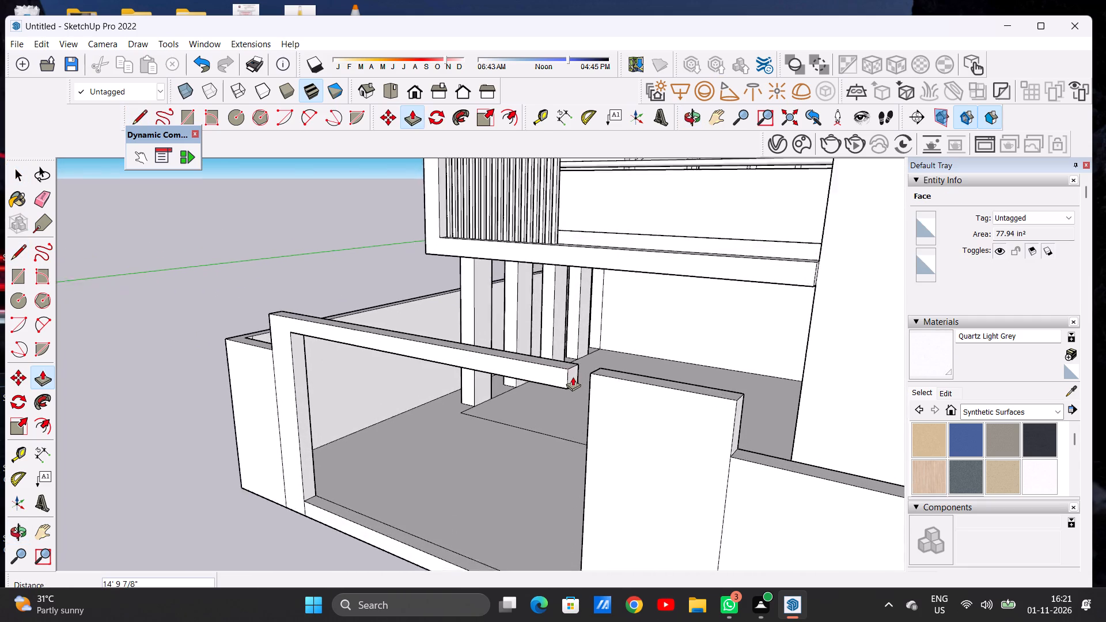
{"action": "middle_click_drag", "start_coordinate": [578, 383], "coordinate": [653, 374]}
{"action": "scroll", "coordinate": [694, 355], "scroll_direction": "up", "scroll_amount": 8}
{"action": "scroll", "coordinate": [700, 351], "scroll_direction": "down", "scroll_amount": 1}
{"action": "scroll", "coordinate": [700, 351], "scroll_direction": "up", "scroll_amount": 11}
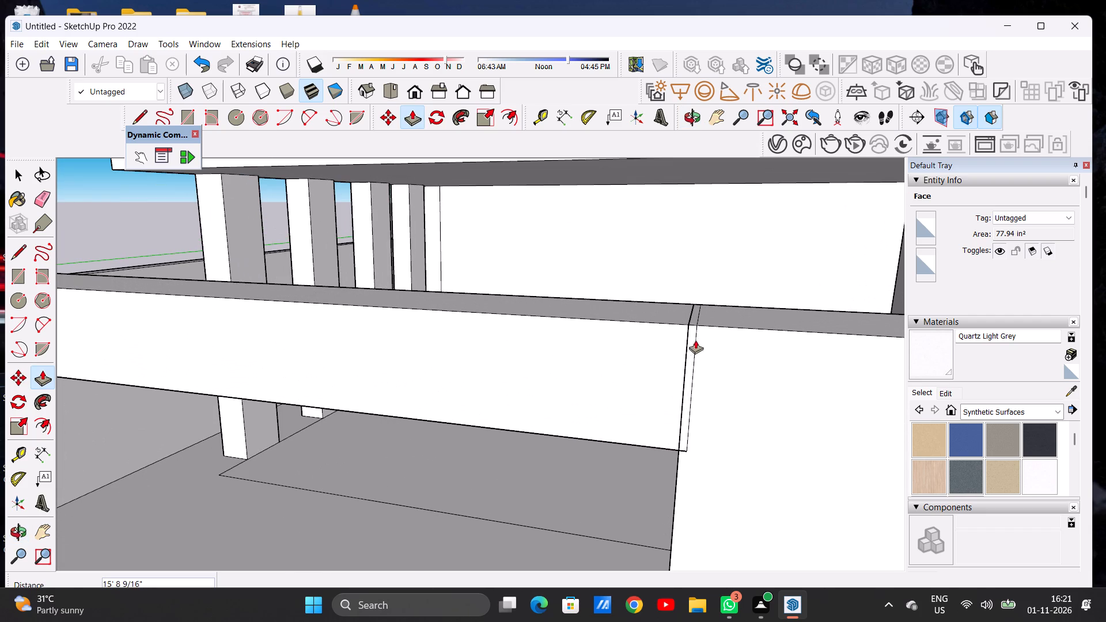
{"action": "left_click_drag", "start_coordinate": [685, 324], "coordinate": [686, 318]}
{"action": "key", "text": "space"}
Erase the vertical seam on the front face where the gate beam meets the wide pier.
{"action": "key", "text": "e"}
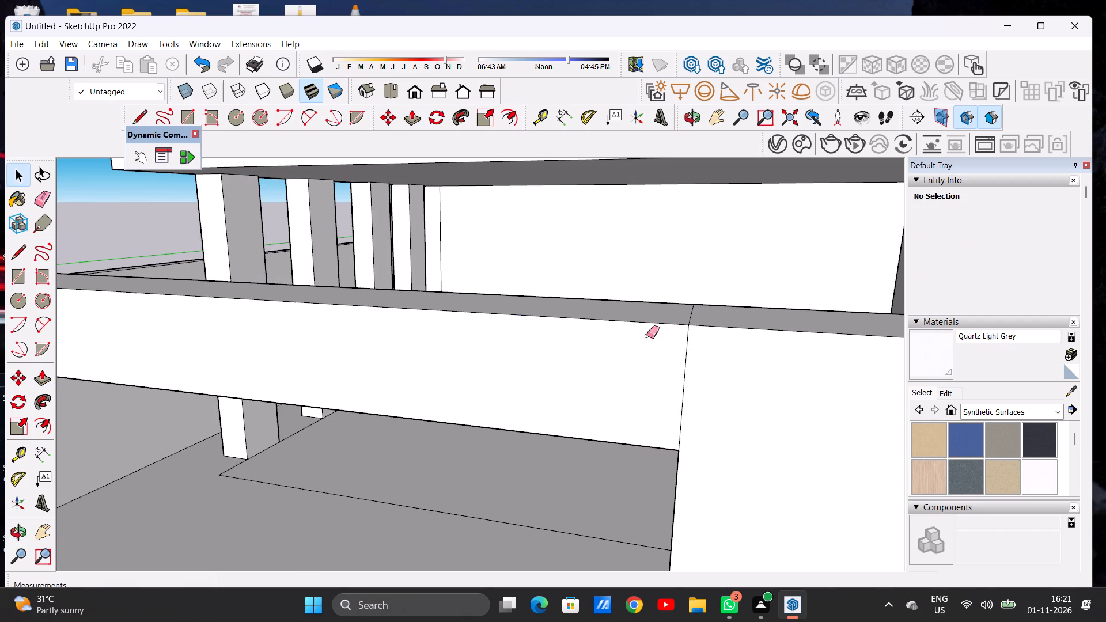
{"action": "left_click_drag", "start_coordinate": [683, 358], "coordinate": [672, 361]}
{"action": "left_click_drag", "start_coordinate": [680, 365], "coordinate": [689, 370]}
{"action": "key", "text": "space"}
Examine the completed gate frame against the boundary walls and the whole building elevation.
{"action": "scroll", "coordinate": [437, 377], "scroll_direction": "down", "scroll_amount": 20}
{"action": "scroll", "coordinate": [437, 377], "scroll_direction": "down", "scroll_amount": 3}
{"action": "scroll", "coordinate": [520, 382], "scroll_direction": "up", "scroll_amount": 3}
{"action": "scroll", "coordinate": [520, 382], "scroll_direction": "down", "scroll_amount": 3}
{"action": "middle_click_drag", "start_coordinate": [389, 403], "coordinate": [480, 370]}
{"action": "scroll", "coordinate": [422, 374], "scroll_direction": "down", "scroll_amount": 10}
{"action": "middle_click_drag", "start_coordinate": [459, 413], "coordinate": [450, 373]}
{"action": "scroll", "coordinate": [461, 388], "scroll_direction": "up", "scroll_amount": 6}
{"action": "scroll", "coordinate": [435, 380], "scroll_direction": "down", "scroll_amount": 10}
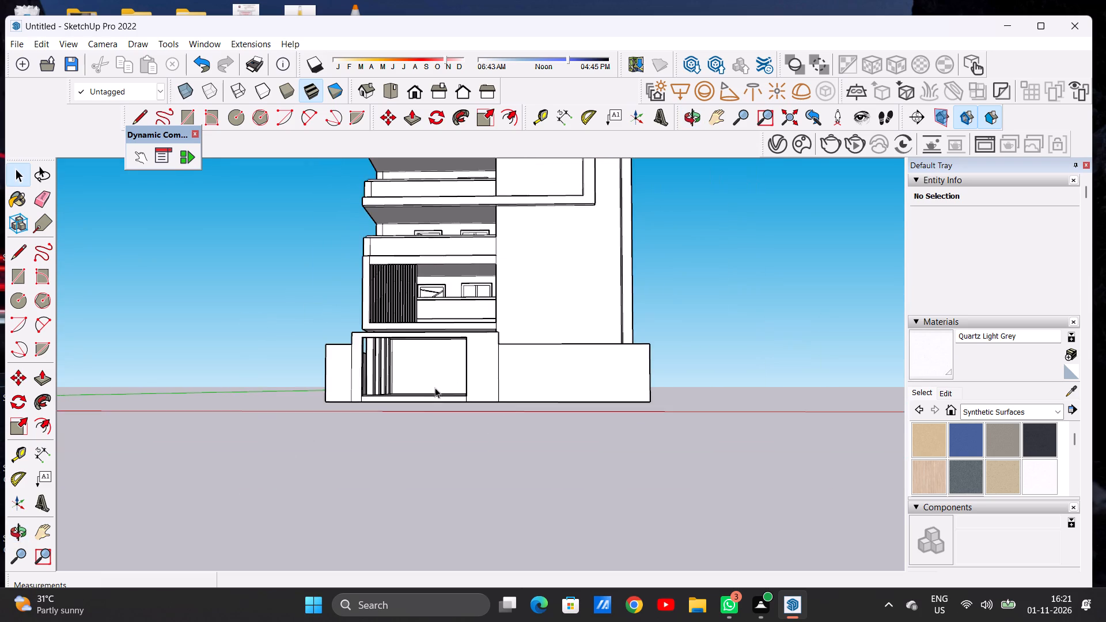
{"action": "middle_click_drag", "start_coordinate": [465, 354], "coordinate": [471, 396]}
{"action": "scroll", "coordinate": [465, 377], "scroll_direction": "down", "scroll_amount": 5}
{"action": "scroll", "coordinate": [459, 400], "scroll_direction": "up", "scroll_amount": 1}
{"action": "scroll", "coordinate": [459, 400], "scroll_direction": "down", "scroll_amount": 4}
{"action": "scroll", "coordinate": [476, 343], "scroll_direction": "up", "scroll_amount": 4}
{"action": "scroll", "coordinate": [475, 342], "scroll_direction": "down", "scroll_amount": 1}
{"action": "scroll", "coordinate": [475, 342], "scroll_direction": "up", "scroll_amount": 1}
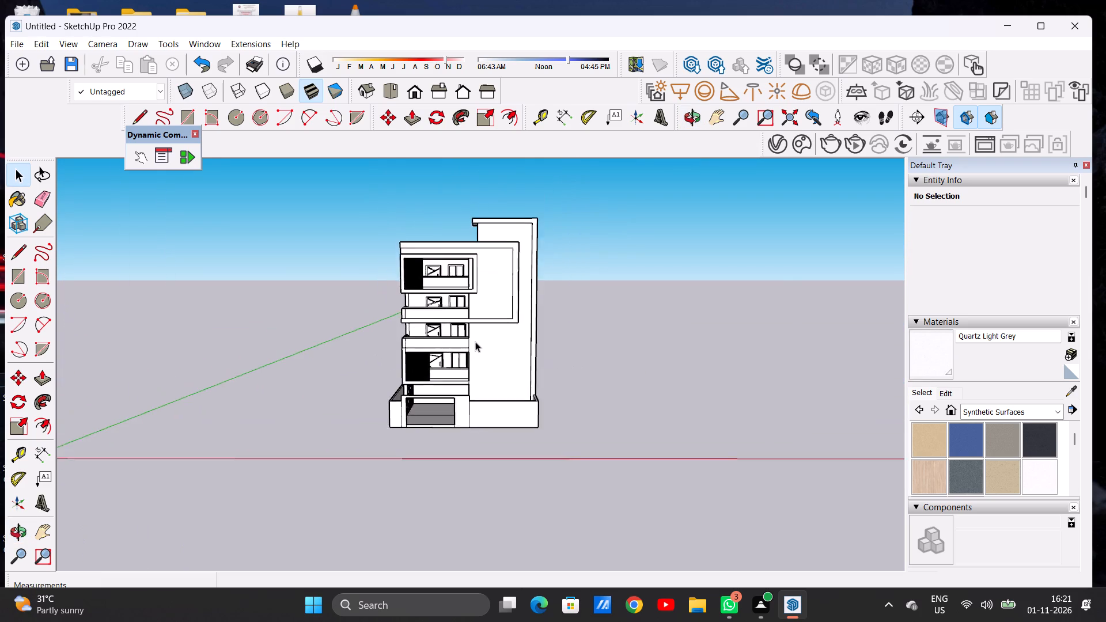
{"action": "scroll", "coordinate": [475, 342], "scroll_direction": "up", "scroll_amount": 2}
{"action": "scroll", "coordinate": [407, 448], "scroll_direction": "up", "scroll_amount": 14}
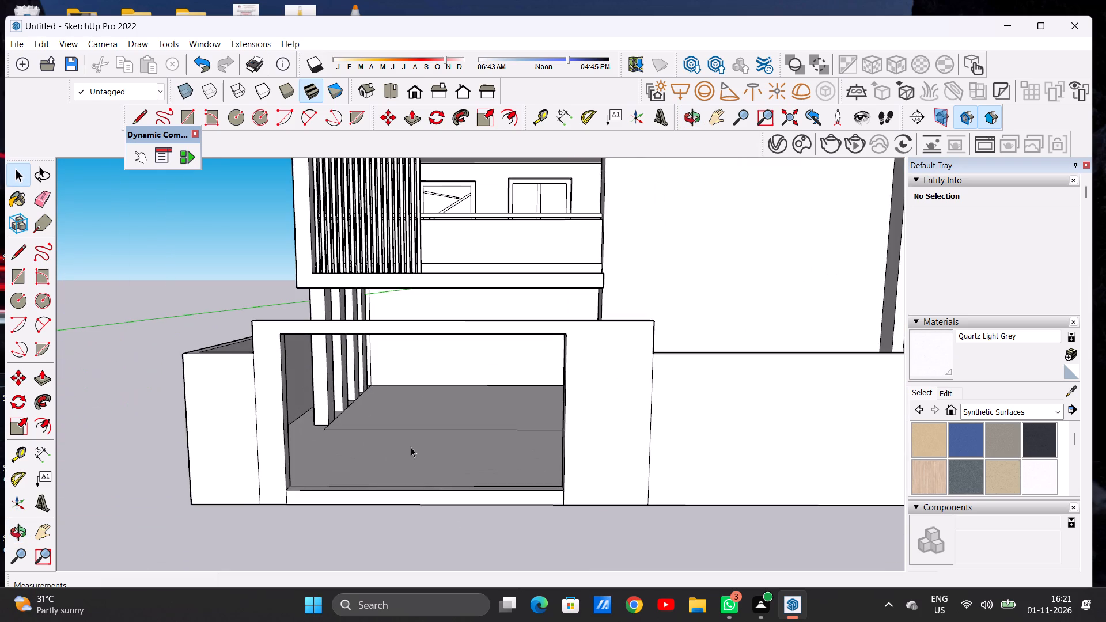
{"action": "middle_click_drag", "start_coordinate": [426, 484], "coordinate": [419, 513]}
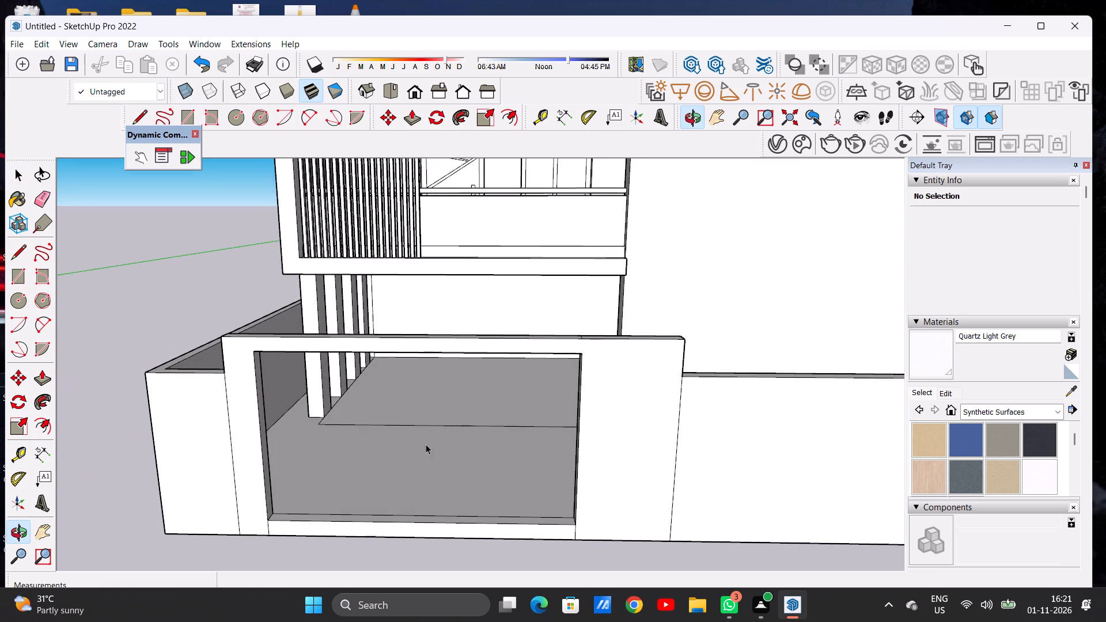
{"action": "scroll", "coordinate": [433, 414], "scroll_direction": "down", "scroll_amount": 7}
{"action": "middle_click_drag", "start_coordinate": [392, 423], "coordinate": [388, 381]}
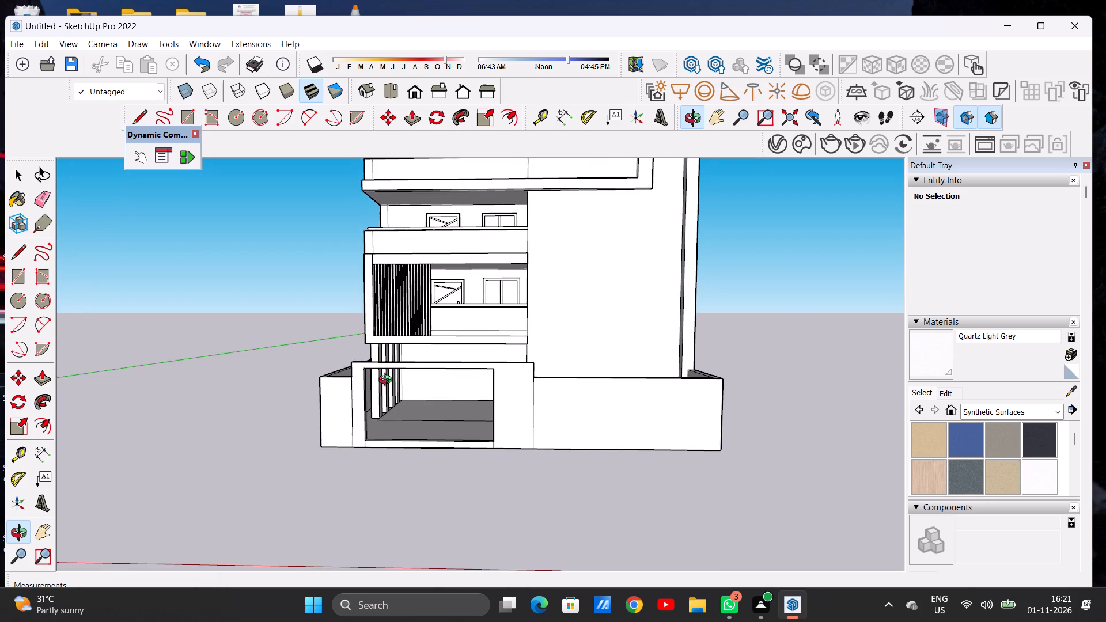
{"action": "middle_click_drag", "start_coordinate": [388, 381], "coordinate": [400, 397]}
{"action": "scroll", "coordinate": [413, 408], "scroll_direction": "down", "scroll_amount": 12}
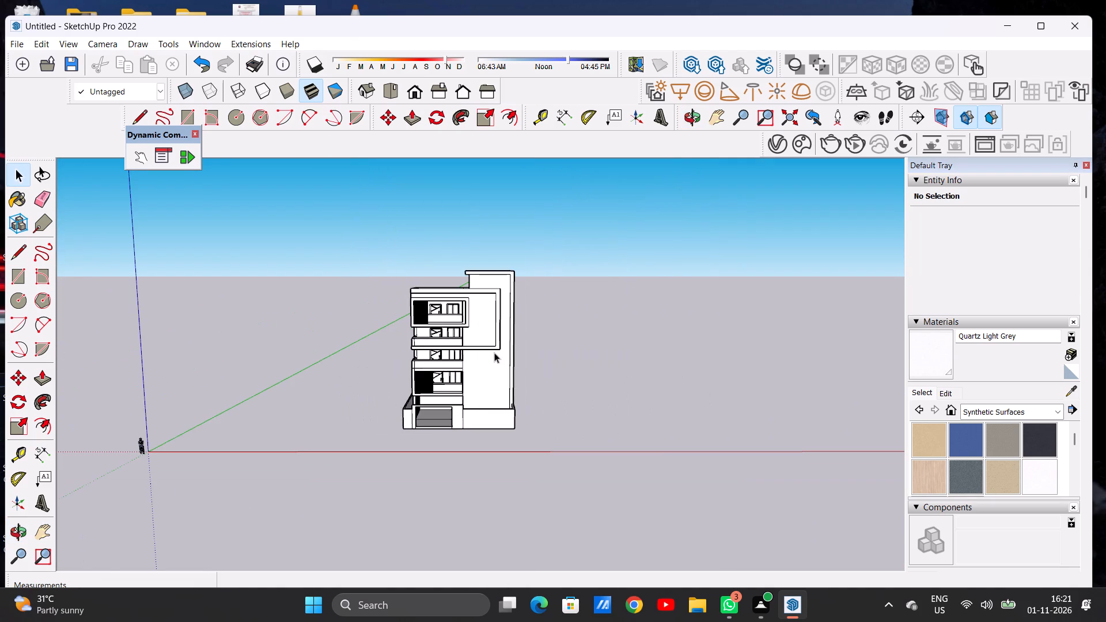
{"action": "scroll", "coordinate": [494, 352], "scroll_direction": "up", "scroll_amount": 5}
Draw a vertical rectangle about 2' 6" wide and 13' 5" high low on the tower's front wall, near its balcony-side edge.
{"action": "left_click", "coordinate": [411, 90]}
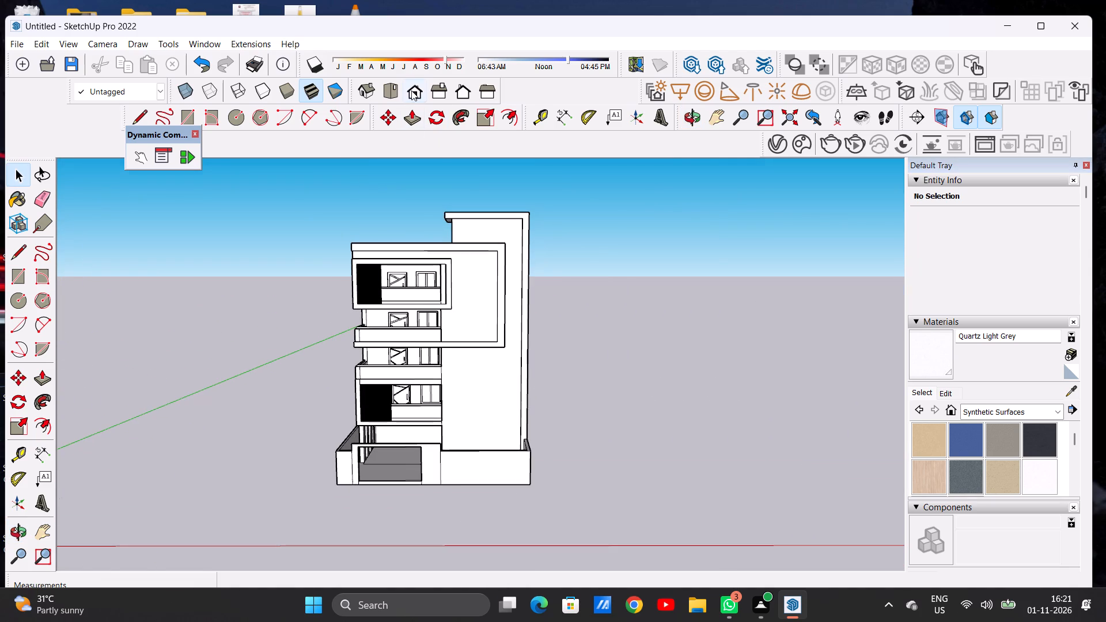
{"action": "scroll", "coordinate": [454, 434], "scroll_direction": "down", "scroll_amount": 2}
{"action": "scroll", "coordinate": [509, 428], "scroll_direction": "up", "scroll_amount": 1}
{"action": "scroll", "coordinate": [510, 428], "scroll_direction": "down", "scroll_amount": 1}
{"action": "scroll", "coordinate": [510, 428], "scroll_direction": "up", "scroll_amount": 8}
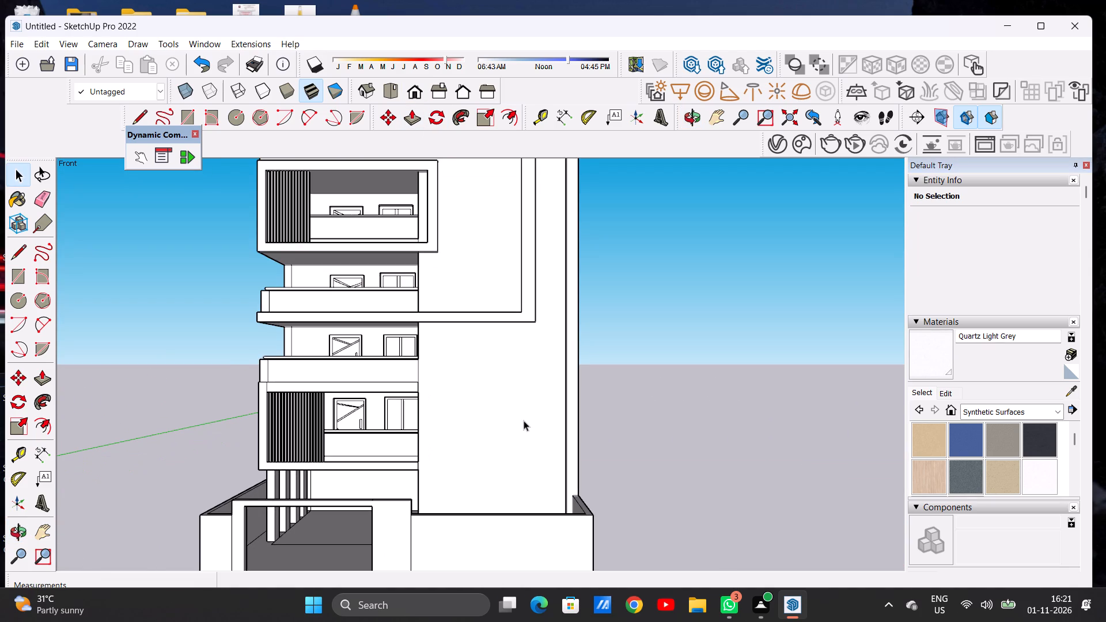
{"action": "key", "text": "r"}
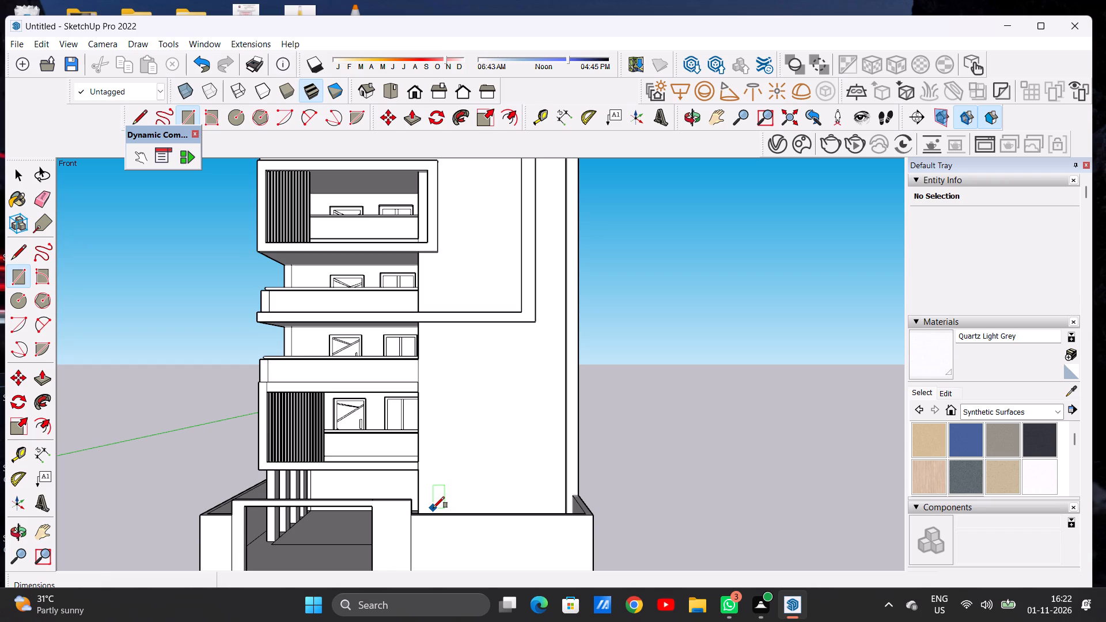
{"action": "left_click", "coordinate": [443, 509]}
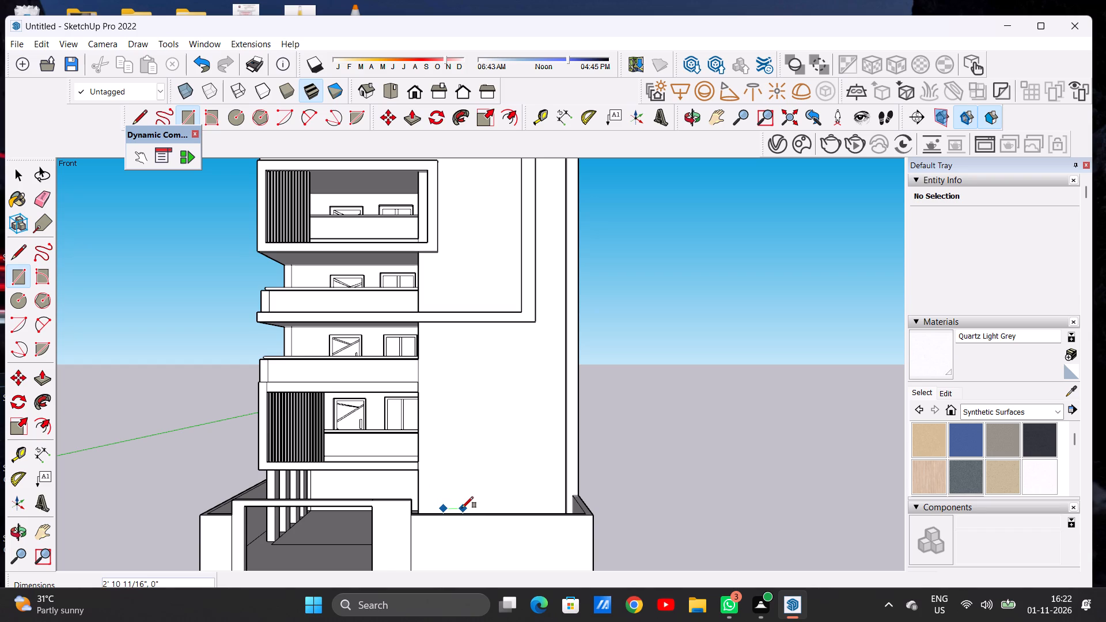
{"action": "left_click", "coordinate": [461, 507]}
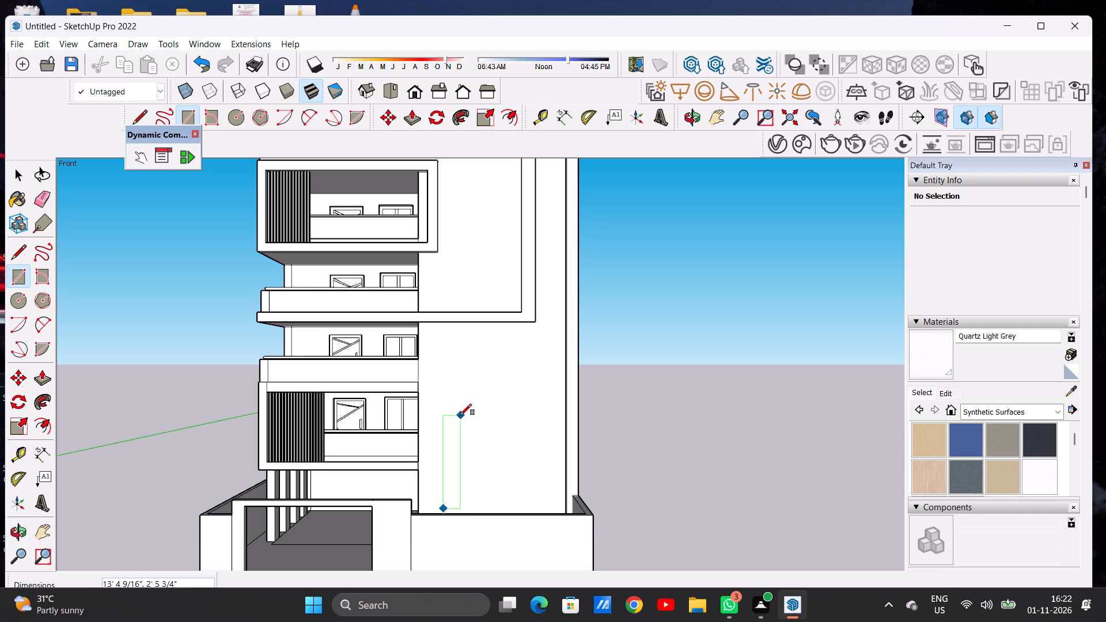
{"action": "left_click", "coordinate": [460, 415]}
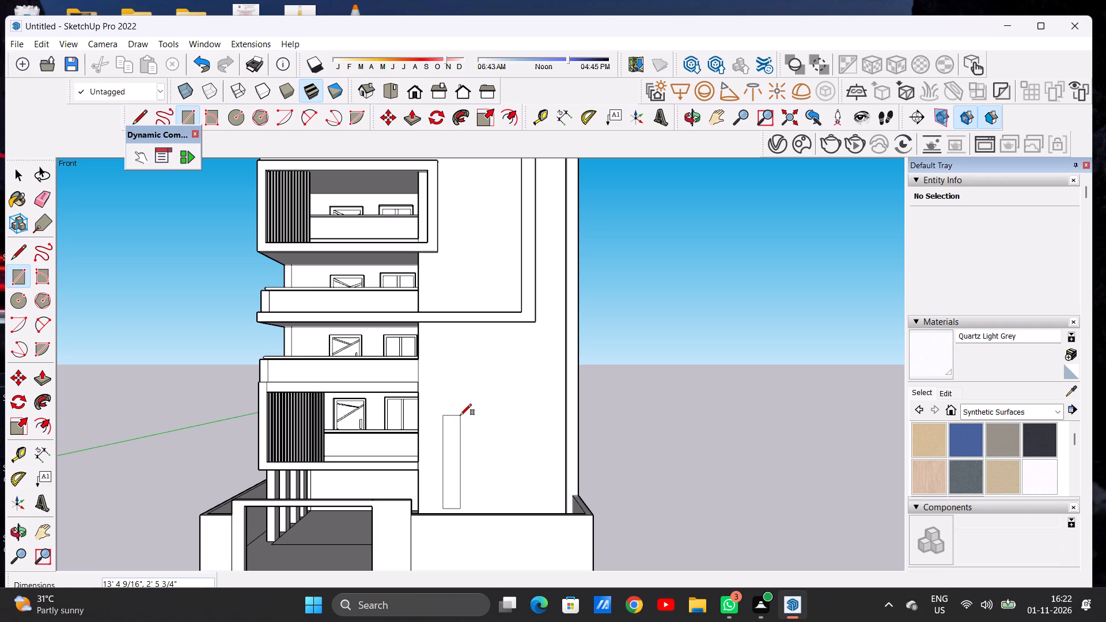
{"action": "key", "text": "space"}
Copy the vertical rectangle twice horizontally across the tower wall, at spacings of about 5' 1" and 5' 10".
{"action": "double_click", "coordinate": [453, 490]}
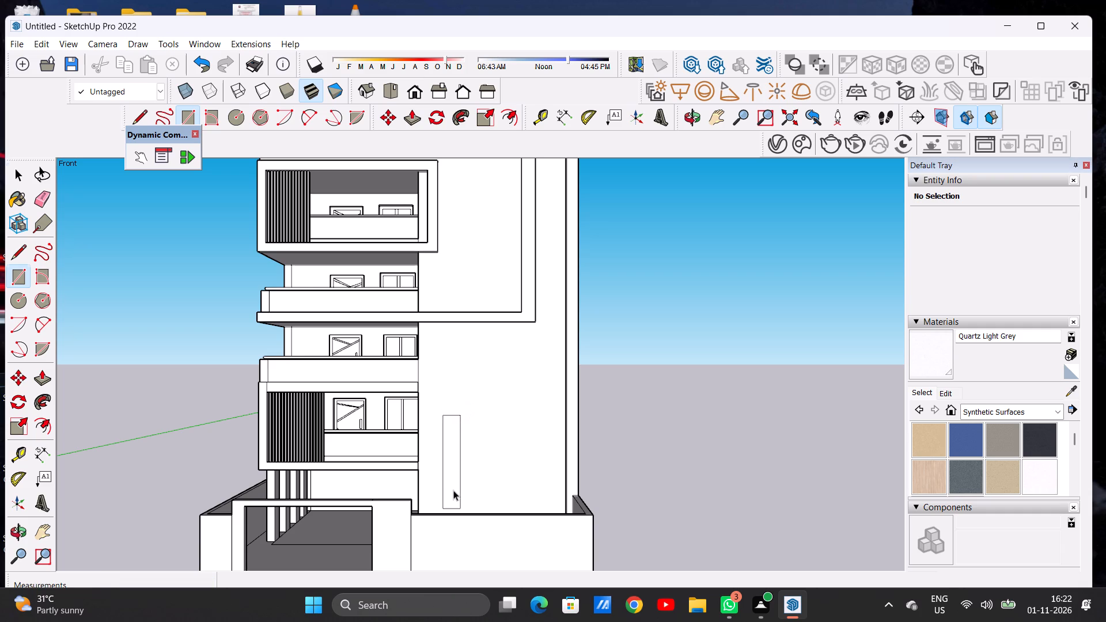
{"action": "key", "text": "m"}
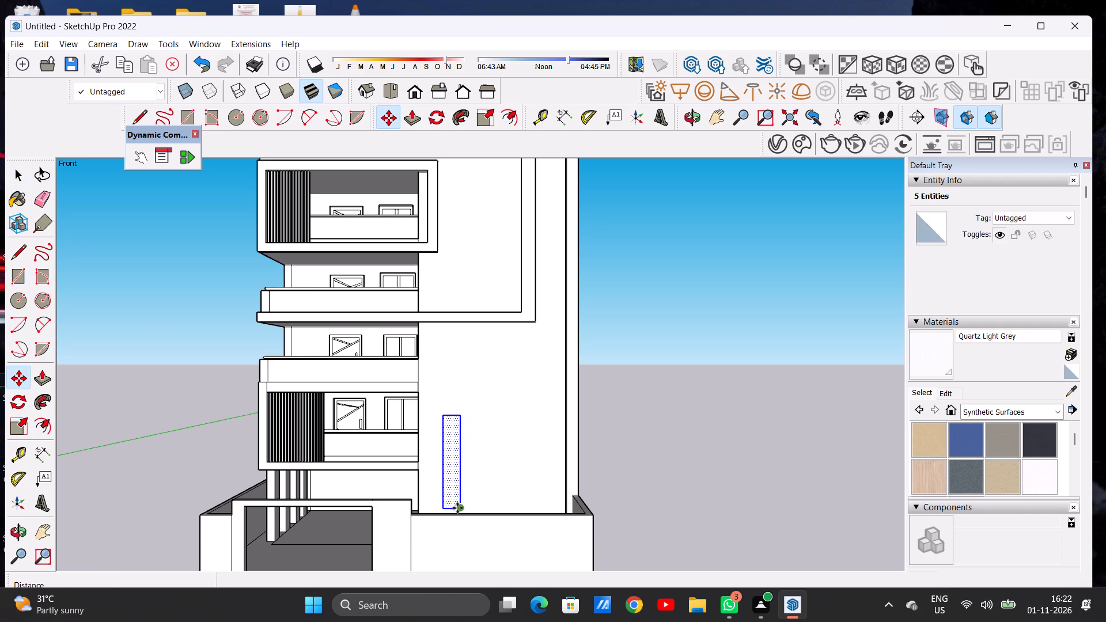
{"action": "left_click", "coordinate": [457, 508]}
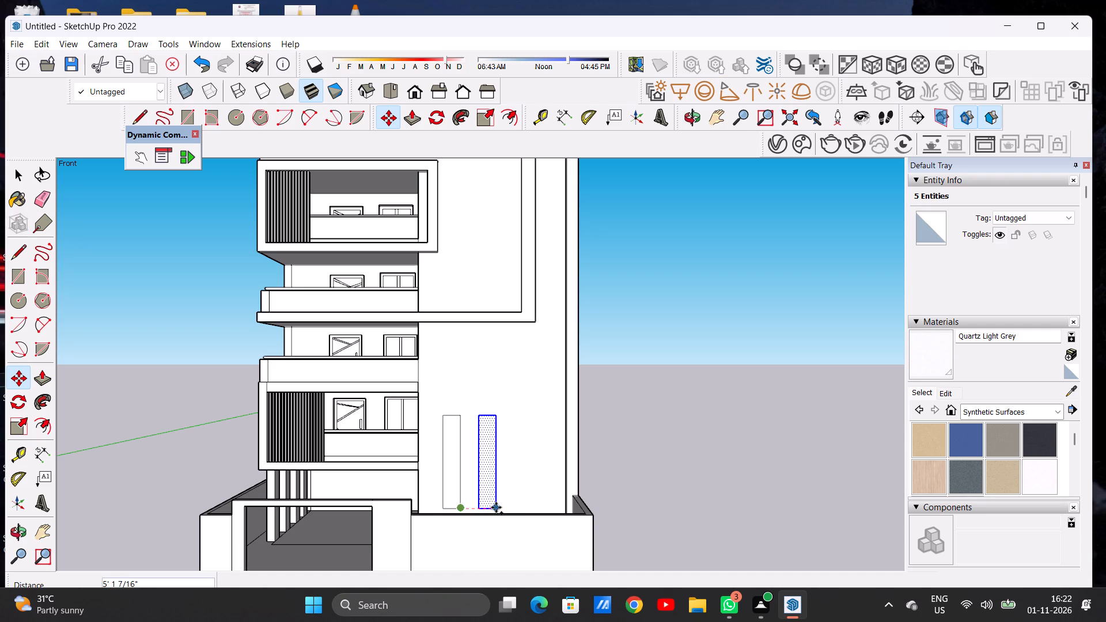
{"action": "left_click", "coordinate": [496, 508]}
{"action": "left_click", "coordinate": [496, 508]}
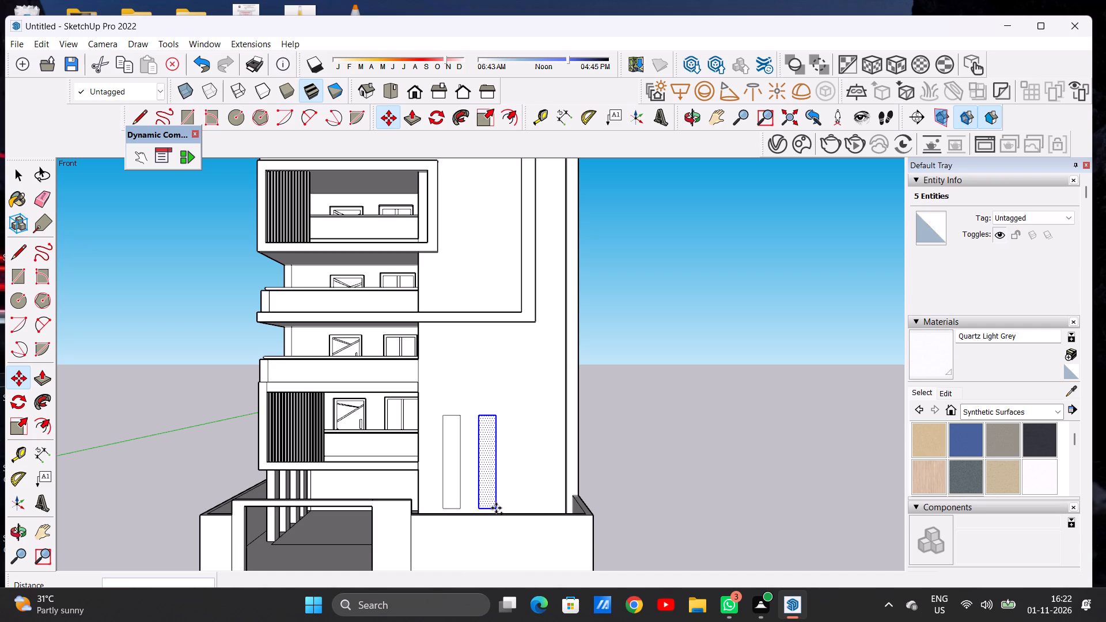
{"action": "left_click", "coordinate": [537, 509]}
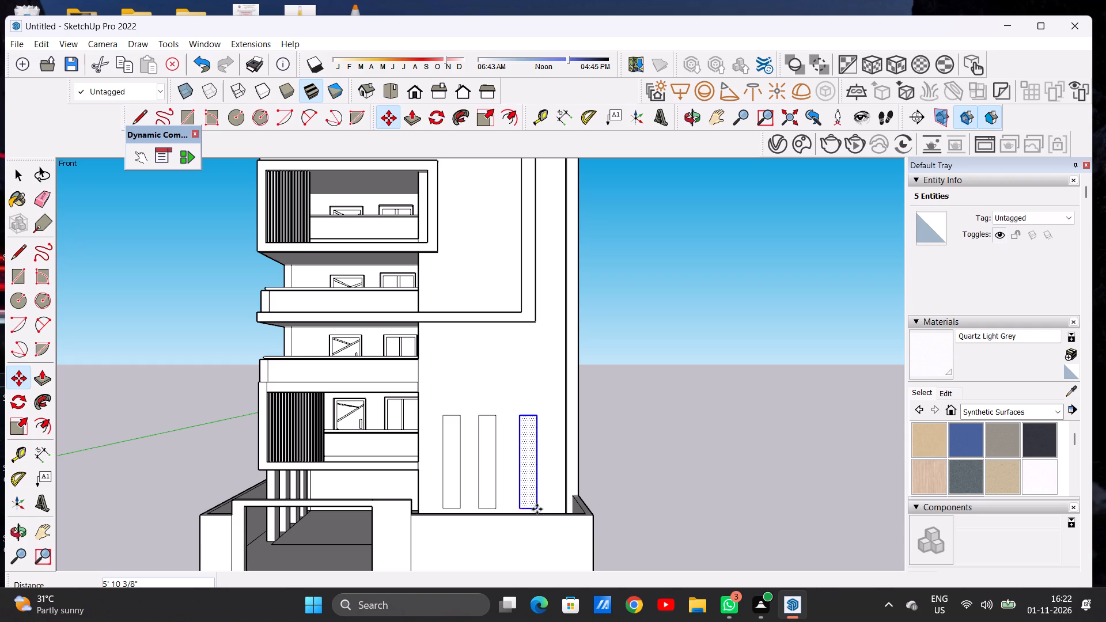
{"action": "key", "text": "space"}
{"action": "key", "text": "space"}
{"action": "left_click", "coordinate": [638, 396]}
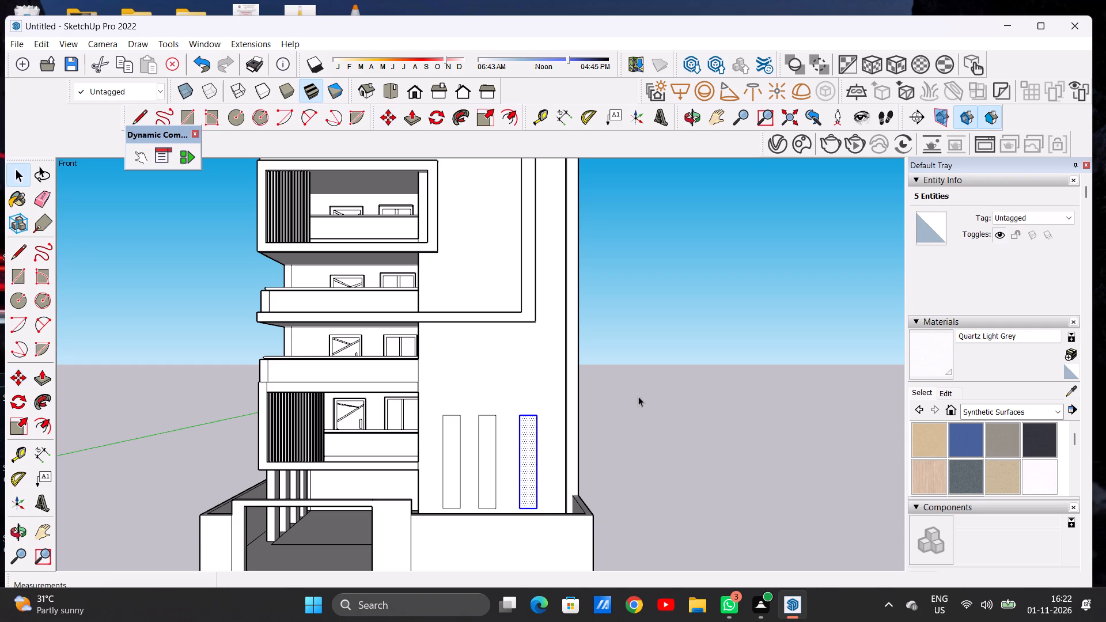
Draw same-width rectangles on top of the middle strip, about 6' 10" high, and the strip farthest from the balconies, about 11' 11" high.
{"action": "scroll", "coordinate": [474, 420], "scroll_direction": "down", "scroll_amount": 7}
{"action": "scroll", "coordinate": [495, 411], "scroll_direction": "up", "scroll_amount": 8}
{"action": "key", "text": "r"}
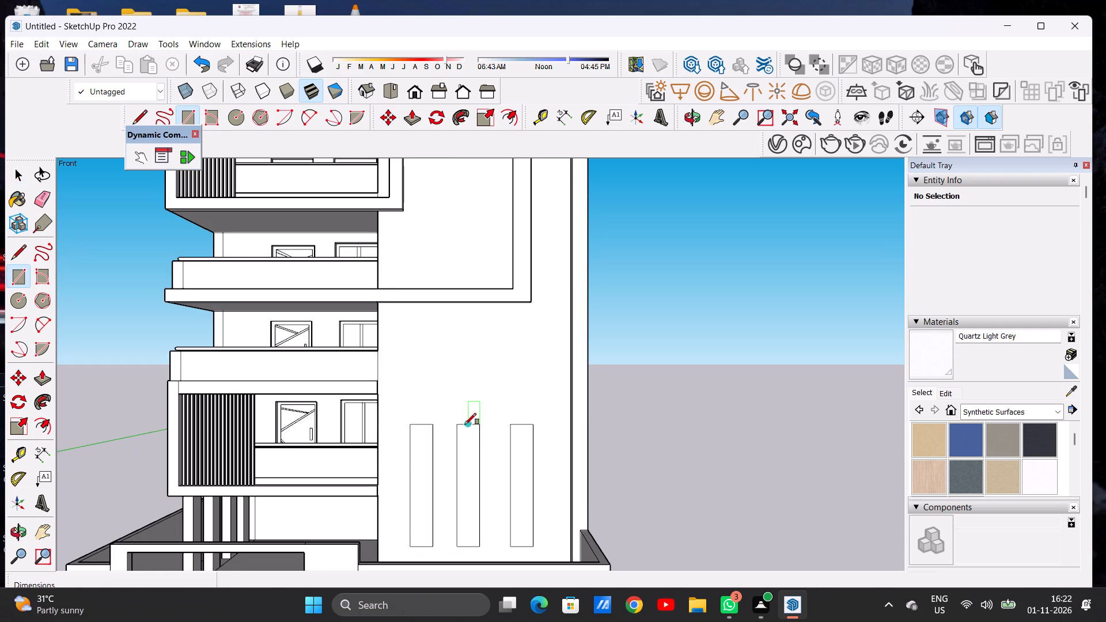
{"action": "left_click", "coordinate": [461, 424]}
{"action": "left_click", "coordinate": [478, 423]}
{"action": "left_click", "coordinate": [475, 362]}
{"action": "left_click", "coordinate": [512, 423]}
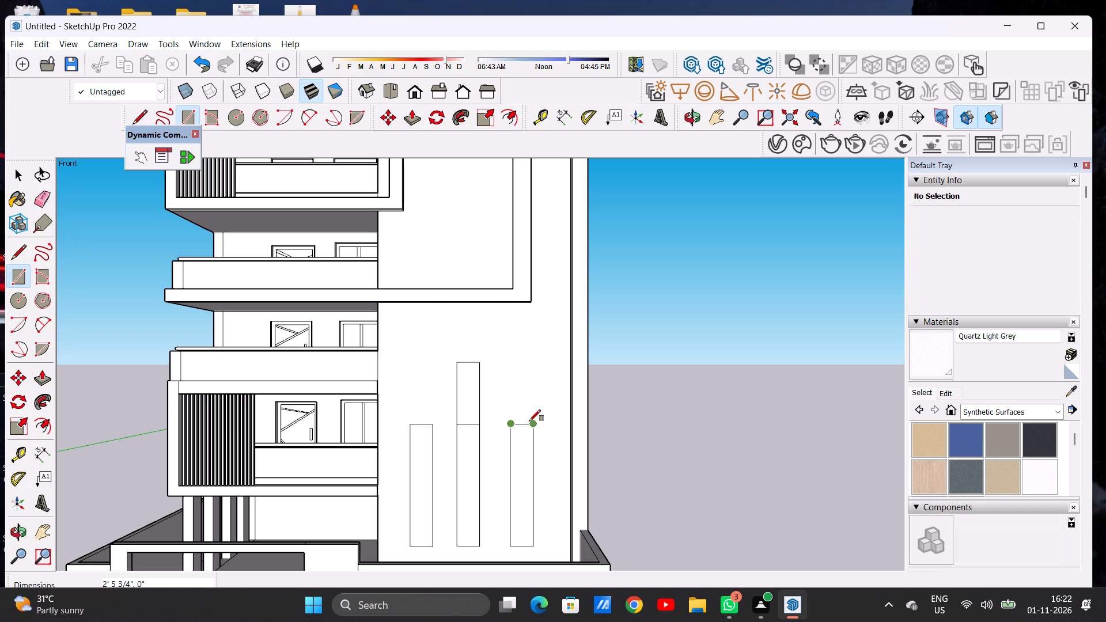
{"action": "left_click", "coordinate": [529, 421]}
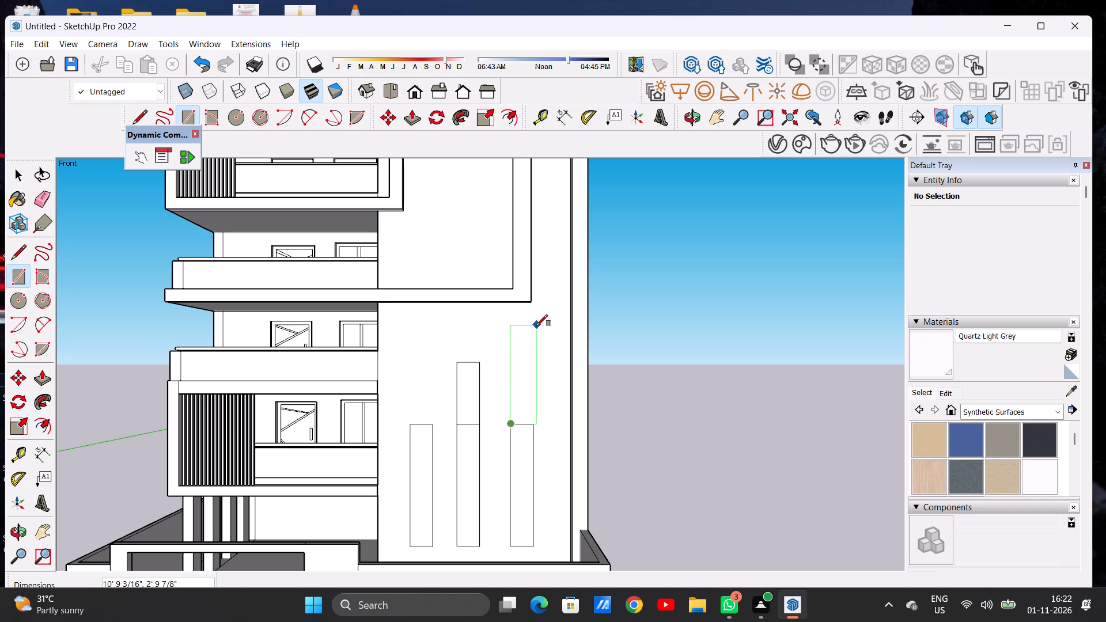
{"action": "left_click", "coordinate": [534, 424]}
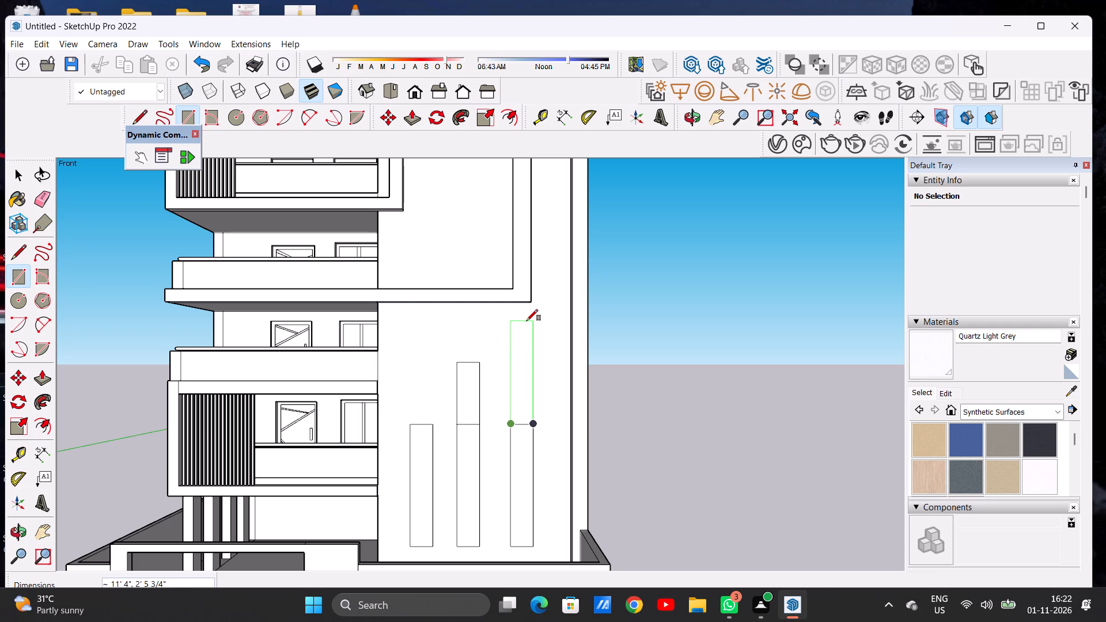
{"action": "left_click", "coordinate": [527, 316]}
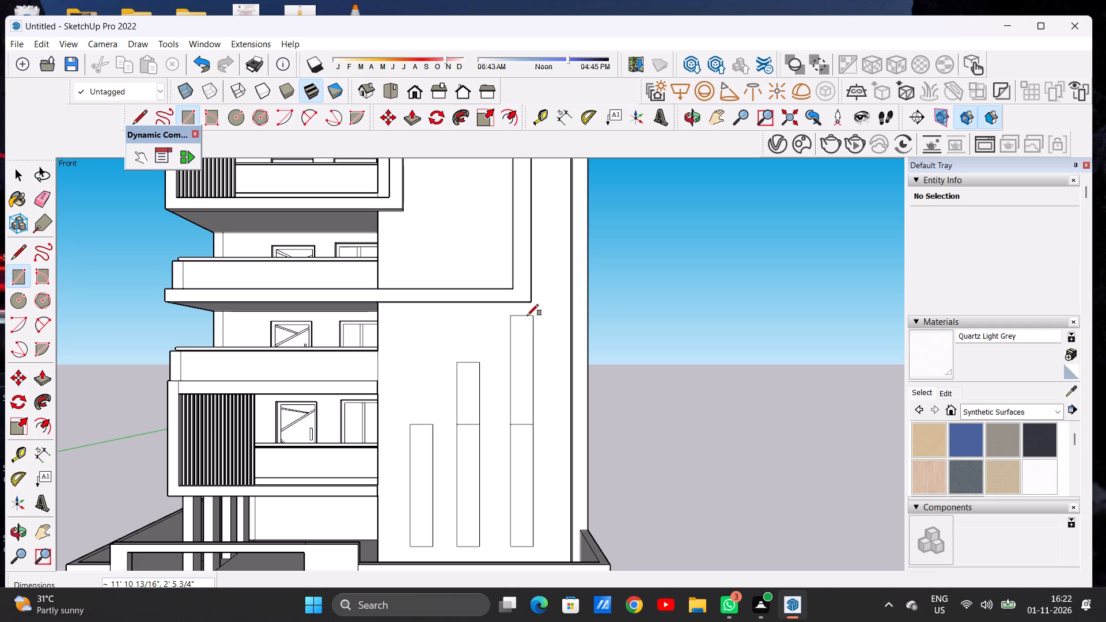
{"action": "key", "text": "space"}
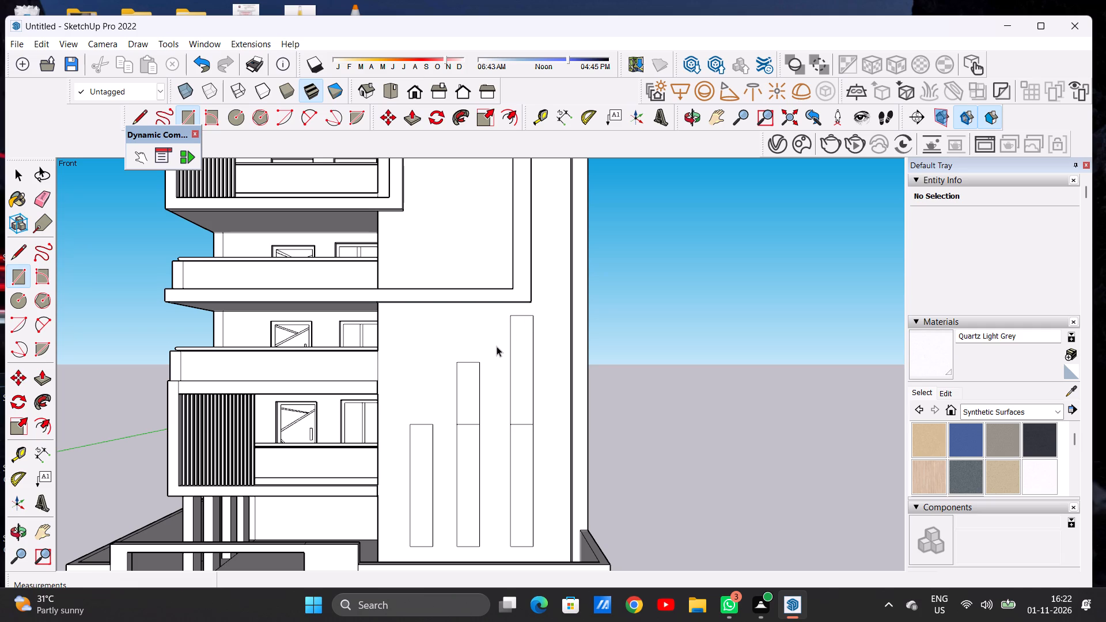
Draw same-width rectangles on top of the middle strip, about 2' 6" high, and the strip nearest the balconies, about 3' 5" high.
{"action": "key", "text": "r"}
{"action": "left_click", "coordinate": [457, 361]}
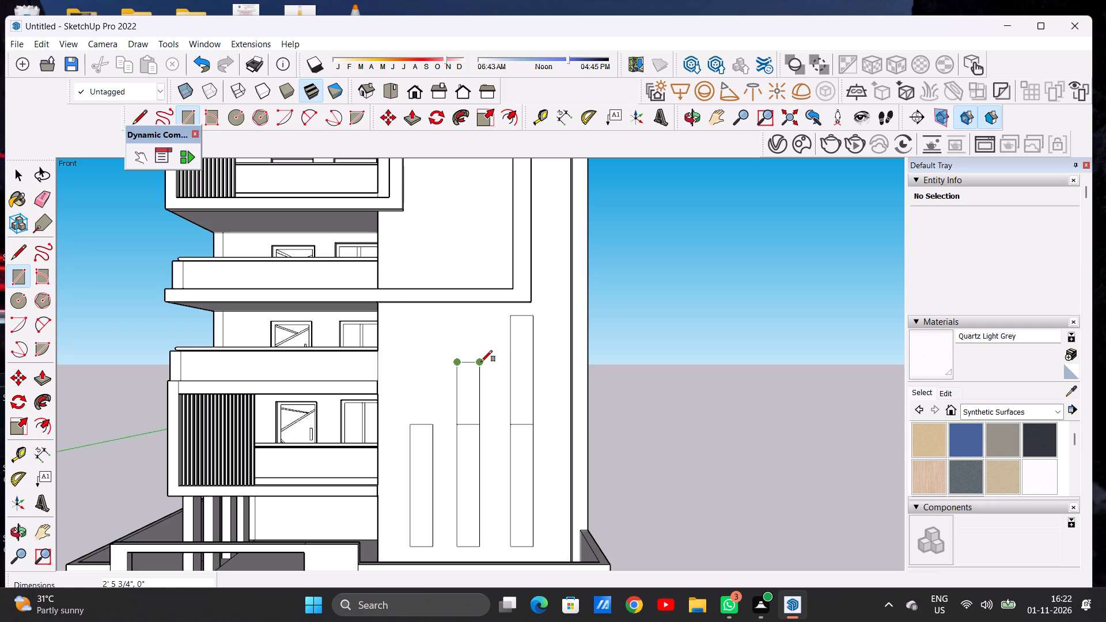
{"action": "left_click", "coordinate": [481, 362]}
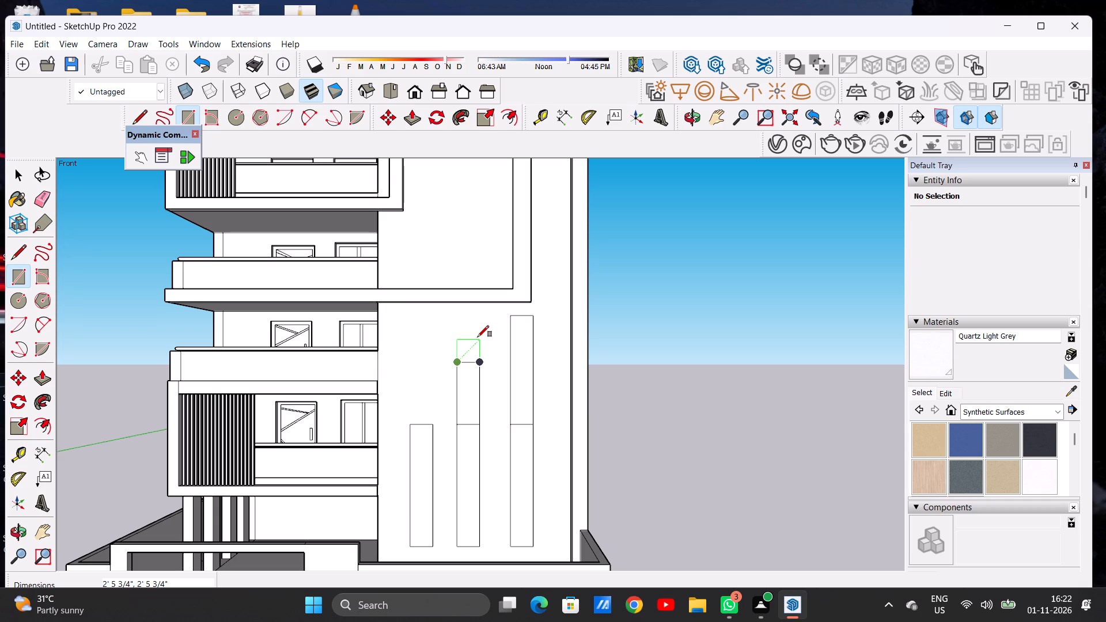
{"action": "left_click", "coordinate": [478, 337]}
{"action": "left_click", "coordinate": [410, 423]}
{"action": "left_click", "coordinate": [435, 421]}
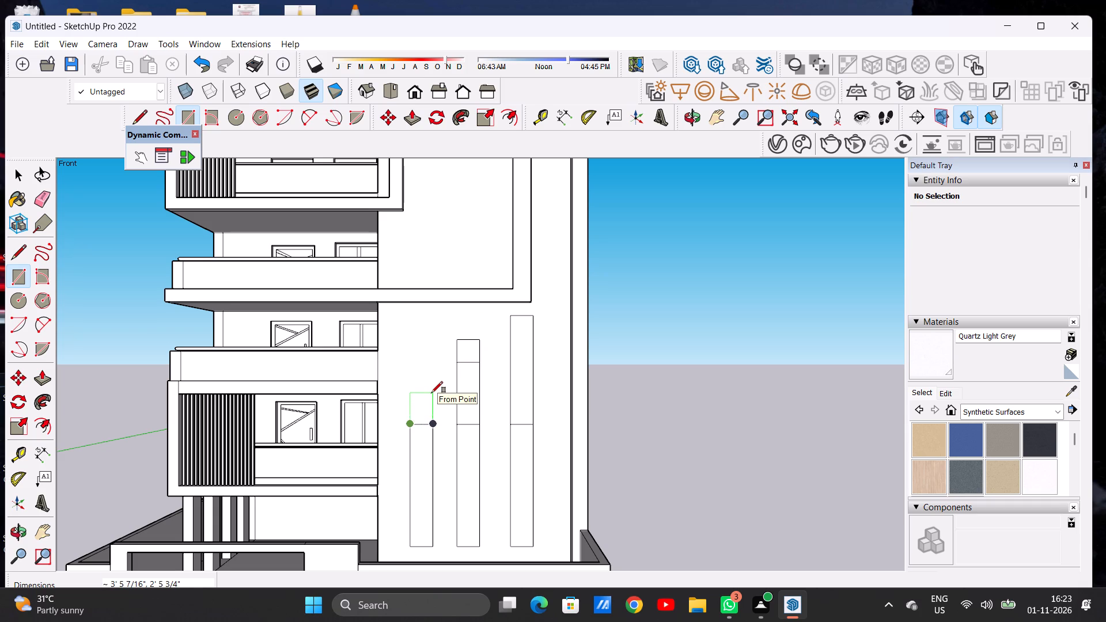
{"action": "left_click", "coordinate": [431, 393]}
{"action": "key", "text": "space"}
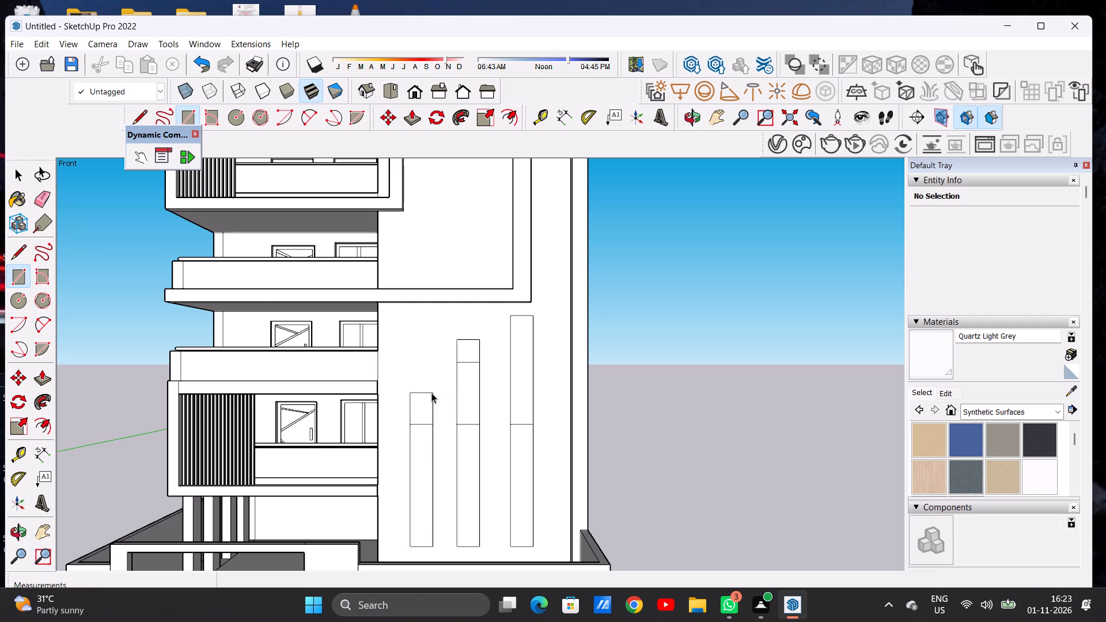
Erase the horizontal dividing lines inside the three strips so each becomes one continuous tall face.
{"action": "key", "text": "e"}
{"action": "left_click", "coordinate": [421, 428]}
{"action": "left_click_drag", "start_coordinate": [421, 422], "coordinate": [421, 427]}
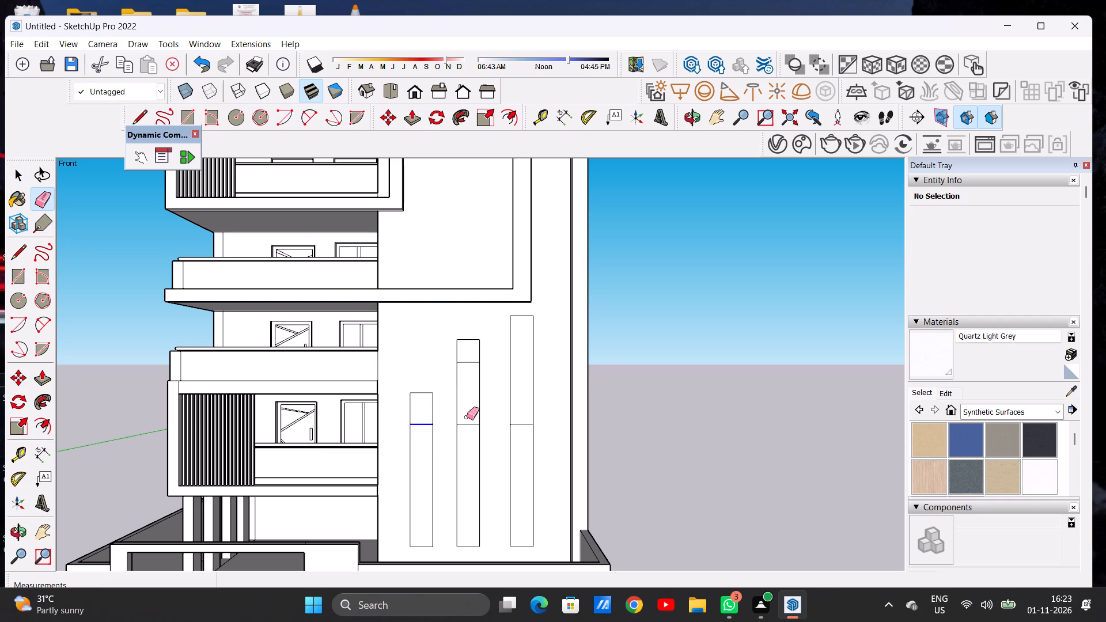
{"action": "left_click_drag", "start_coordinate": [468, 419], "coordinate": [468, 431]}
{"action": "left_click_drag", "start_coordinate": [470, 365], "coordinate": [470, 370]}
{"action": "left_click_drag", "start_coordinate": [466, 360], "coordinate": [466, 374]}
{"action": "left_click_drag", "start_coordinate": [521, 421], "coordinate": [521, 433]}
{"action": "key", "text": "space"}
Push/Pull the three strips into the tower wall as recesses about 1', 7" and 11" deep, from shortest to tallest.
{"action": "scroll", "coordinate": [486, 395], "scroll_direction": "down", "scroll_amount": 5}
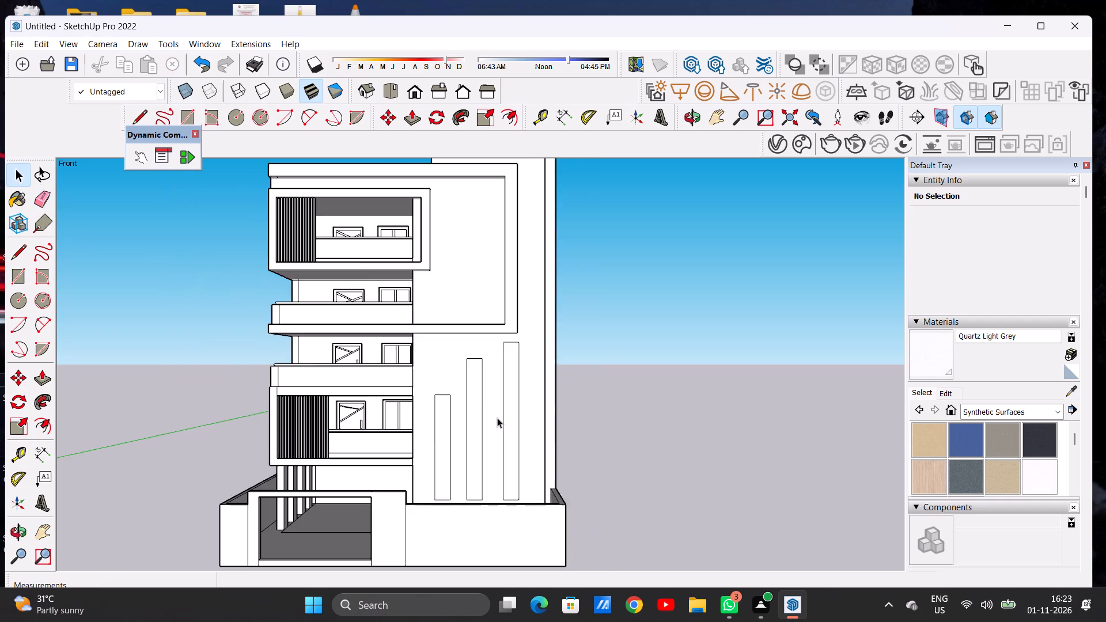
{"action": "scroll", "coordinate": [497, 418], "scroll_direction": "down", "scroll_amount": 9}
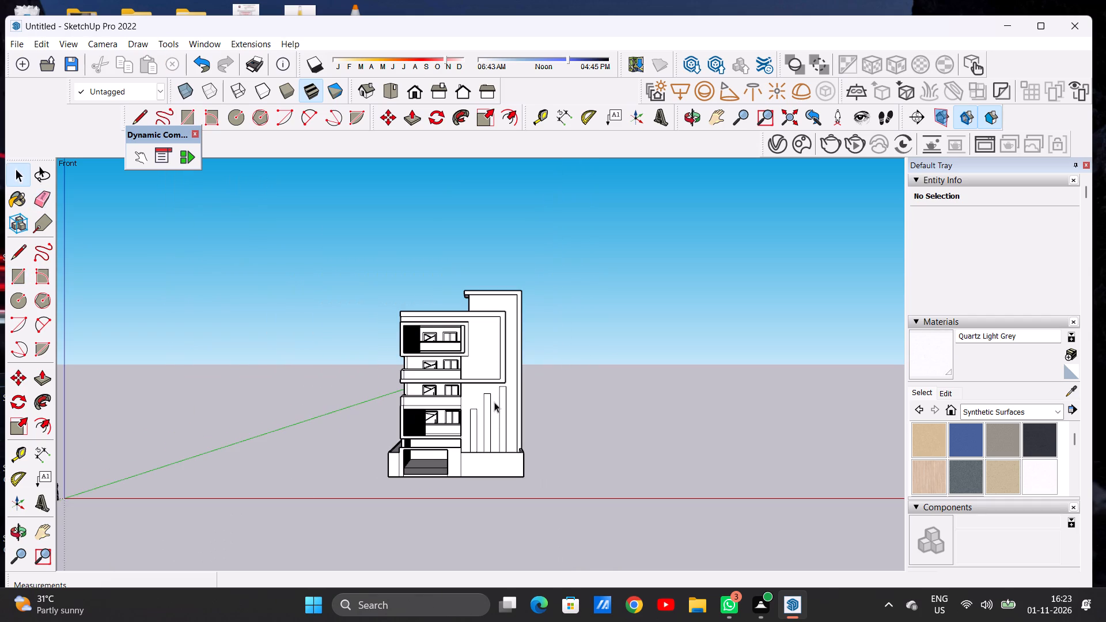
{"action": "scroll", "coordinate": [494, 402], "scroll_direction": "up", "scroll_amount": 1}
{"action": "scroll", "coordinate": [494, 402], "scroll_direction": "down", "scroll_amount": 2}
{"action": "scroll", "coordinate": [494, 402], "scroll_direction": "up", "scroll_amount": 4}
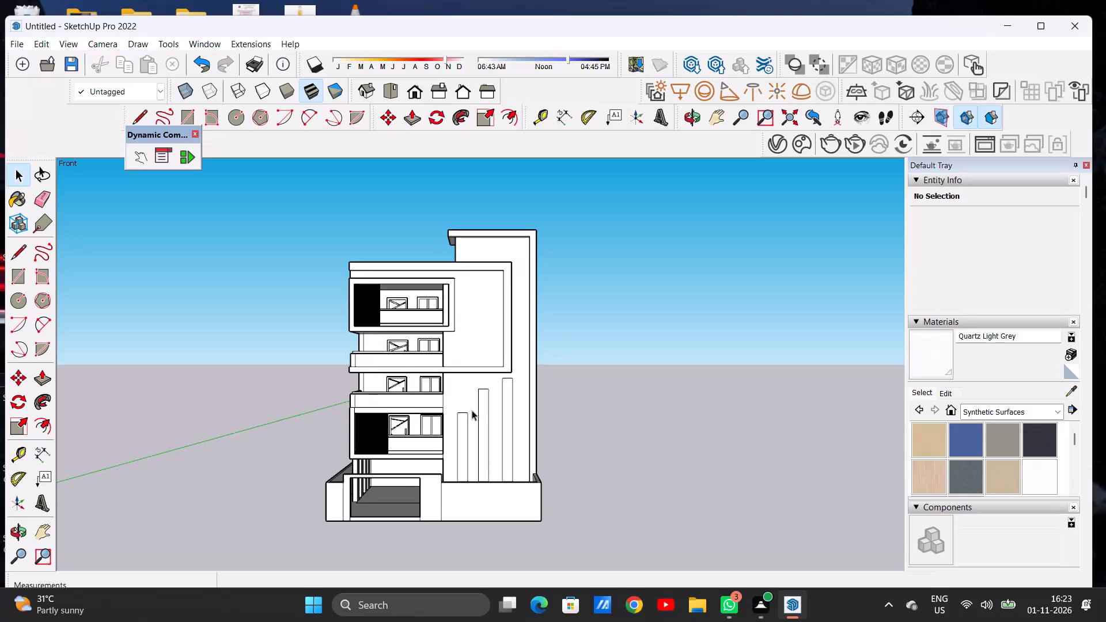
{"action": "middle_click_drag", "start_coordinate": [472, 410], "coordinate": [468, 490]}
{"action": "scroll", "coordinate": [463, 425], "scroll_direction": "up", "scroll_amount": 8}
{"action": "scroll", "coordinate": [463, 425], "scroll_direction": "down", "scroll_amount": 1}
{"action": "scroll", "coordinate": [463, 425], "scroll_direction": "up", "scroll_amount": 1}
{"action": "scroll", "coordinate": [463, 425], "scroll_direction": "down", "scroll_amount": 1}
{"action": "scroll", "coordinate": [463, 425], "scroll_direction": "up", "scroll_amount": 3}
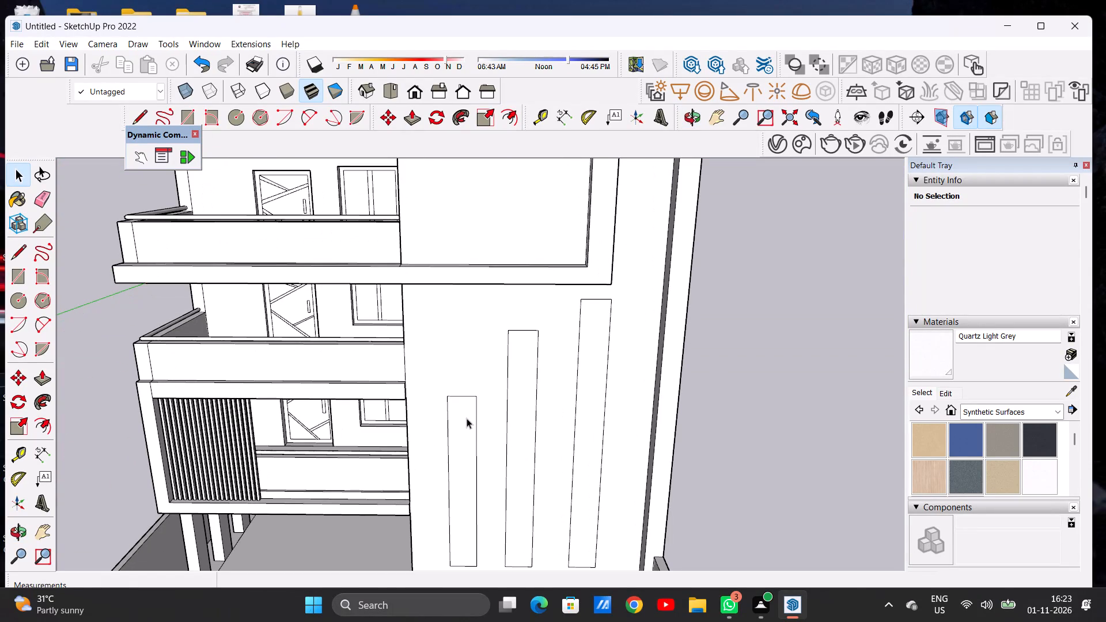
{"action": "key", "text": "p"}
{"action": "scroll", "coordinate": [463, 412], "scroll_direction": "up", "scroll_amount": 5}
{"action": "left_click", "coordinate": [463, 413]}
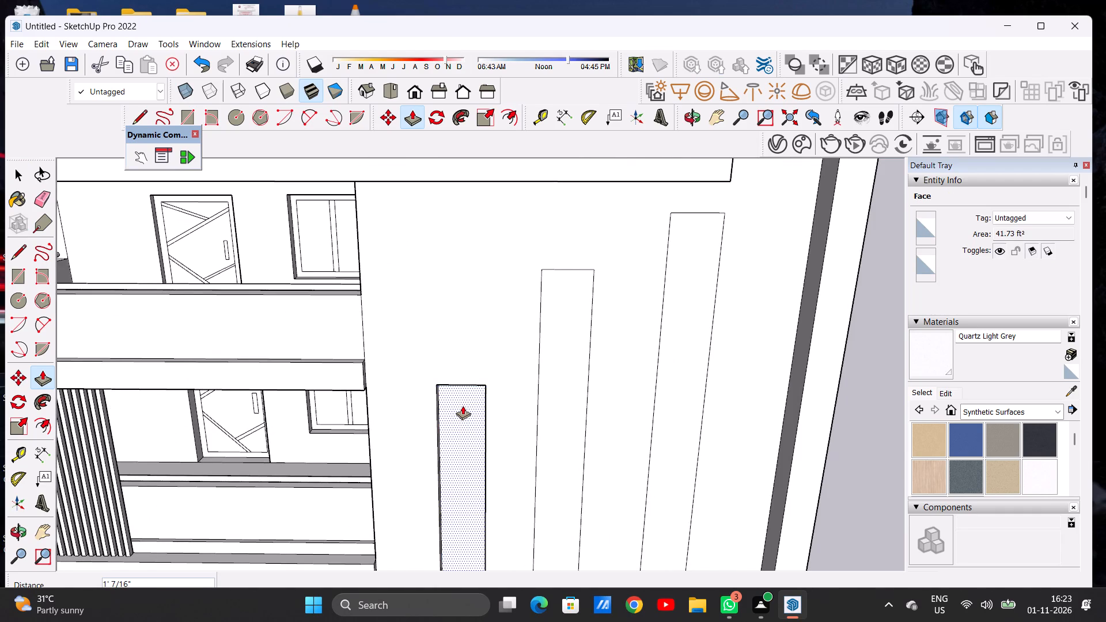
{"action": "left_click", "coordinate": [463, 405]}
{"action": "middle_click_drag", "start_coordinate": [465, 414], "coordinate": [341, 441]}
{"action": "scroll", "coordinate": [456, 323], "scroll_direction": "up", "scroll_amount": 6}
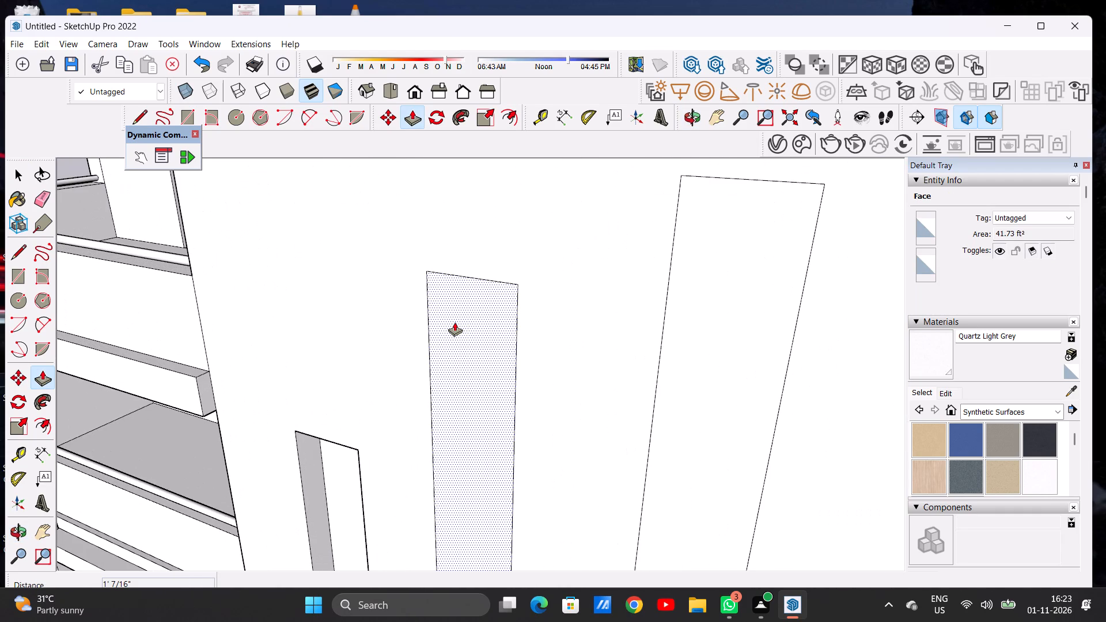
{"action": "left_click", "coordinate": [454, 322]}
{"action": "left_click", "coordinate": [464, 313]}
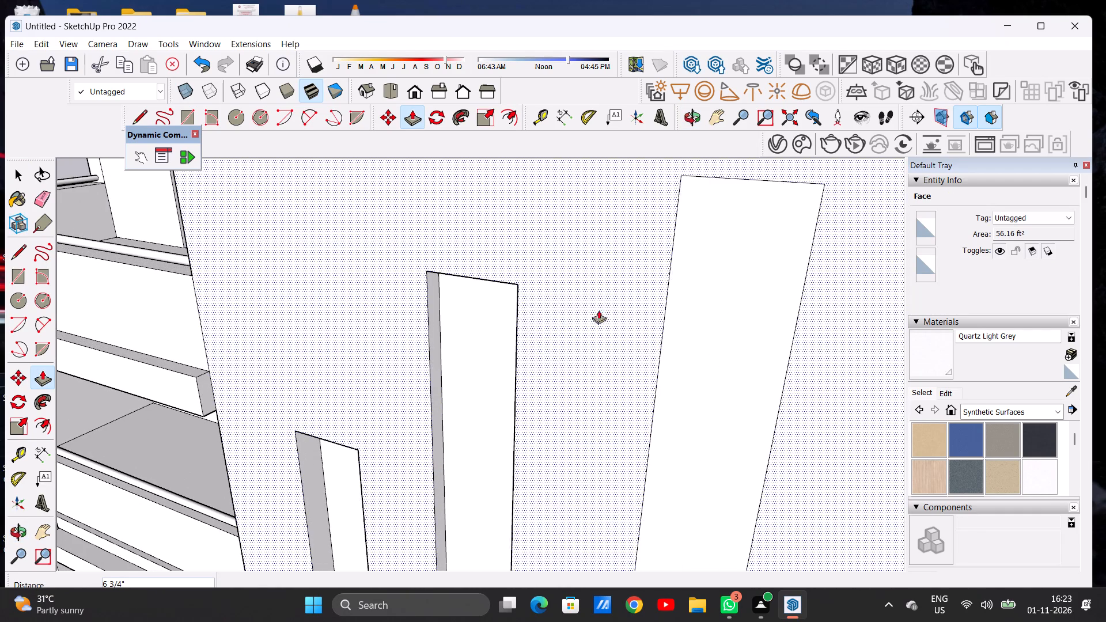
{"action": "left_click", "coordinate": [711, 304]}
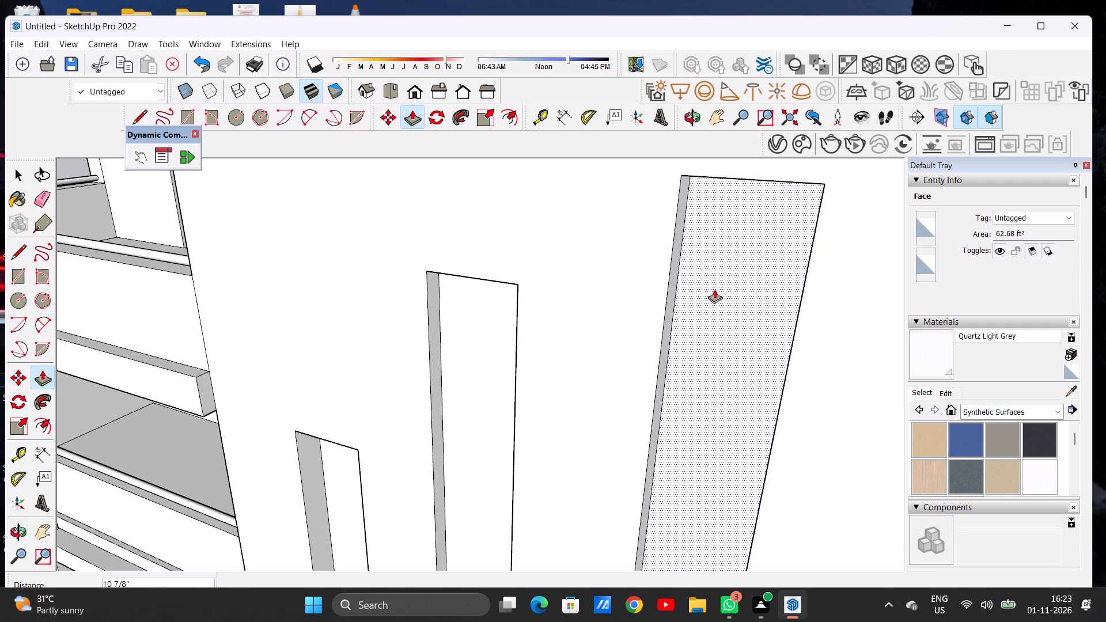
{"action": "left_click", "coordinate": [715, 287]}
{"action": "key", "text": "space"}
{"action": "scroll", "coordinate": [598, 362], "scroll_direction": "down", "scroll_amount": 6}
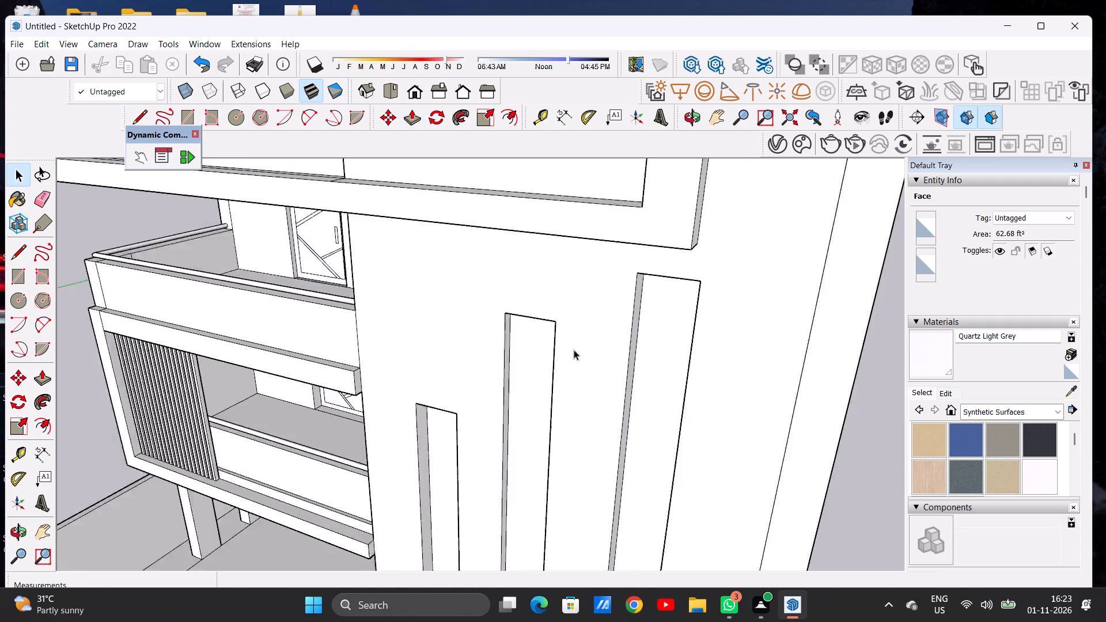
Offset the back faces of the tower's three vertical recesses inward by the same small distance to outline a thin border in each.
{"action": "scroll", "coordinate": [574, 350], "scroll_direction": "down", "scroll_amount": 6}
{"action": "scroll", "coordinate": [575, 333], "scroll_direction": "up", "scroll_amount": 1}
{"action": "scroll", "coordinate": [575, 333], "scroll_direction": "down", "scroll_amount": 6}
{"action": "scroll", "coordinate": [558, 339], "scroll_direction": "up", "scroll_amount": 1}
{"action": "scroll", "coordinate": [535, 339], "scroll_direction": "down", "scroll_amount": 6}
{"action": "middle_click_drag", "start_coordinate": [526, 413], "coordinate": [609, 359]}
{"action": "scroll", "coordinate": [544, 419], "scroll_direction": "up", "scroll_amount": 4}
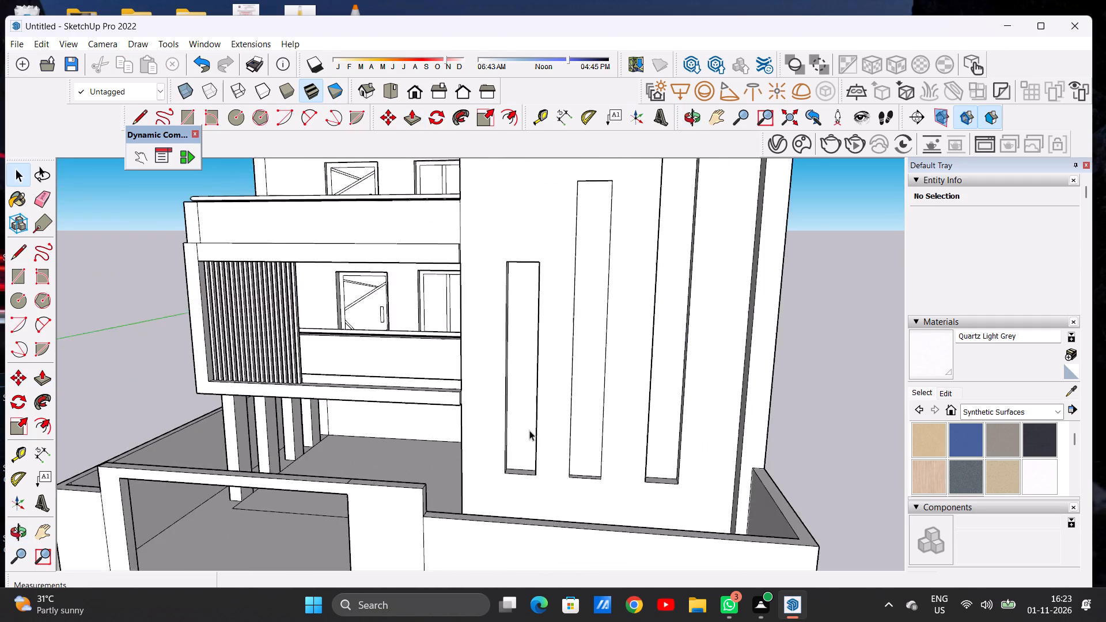
{"action": "scroll", "coordinate": [529, 430], "scroll_direction": "up", "scroll_amount": 6}
{"action": "type", "text": "OF"}
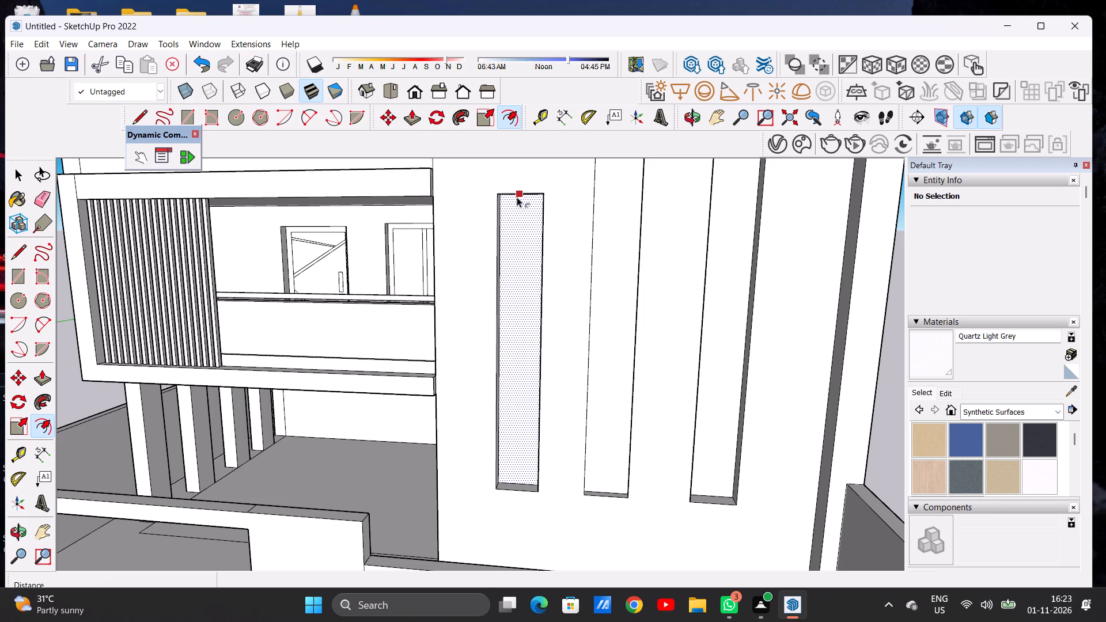
{"action": "left_click", "coordinate": [516, 197]}
{"action": "left_click", "coordinate": [516, 200]}
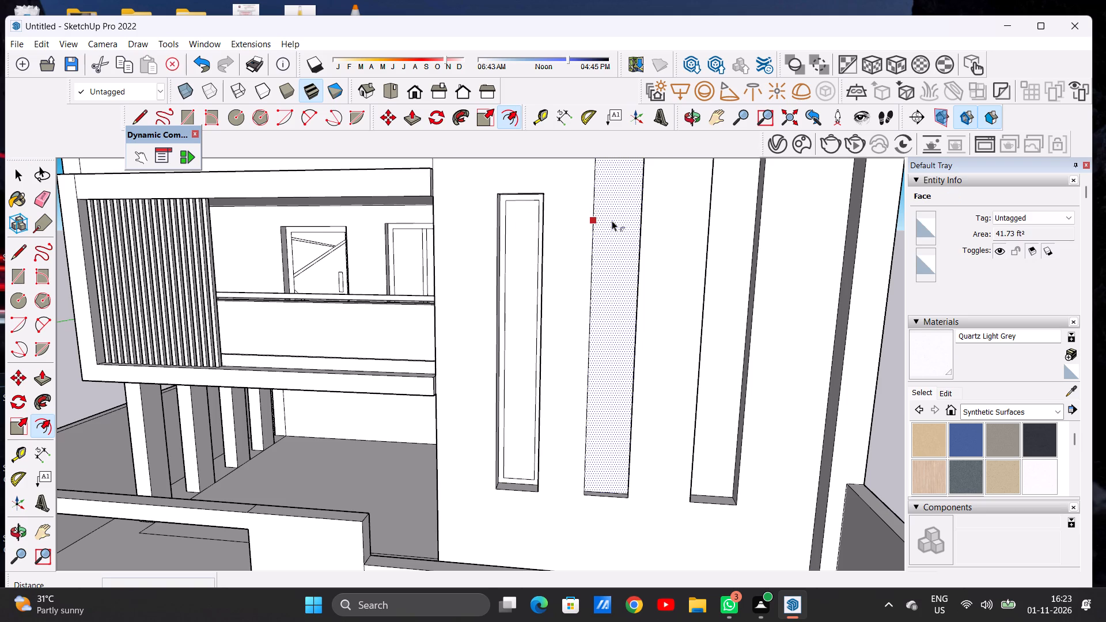
{"action": "double_click", "coordinate": [612, 221]}
{"action": "double_click", "coordinate": [718, 263]}
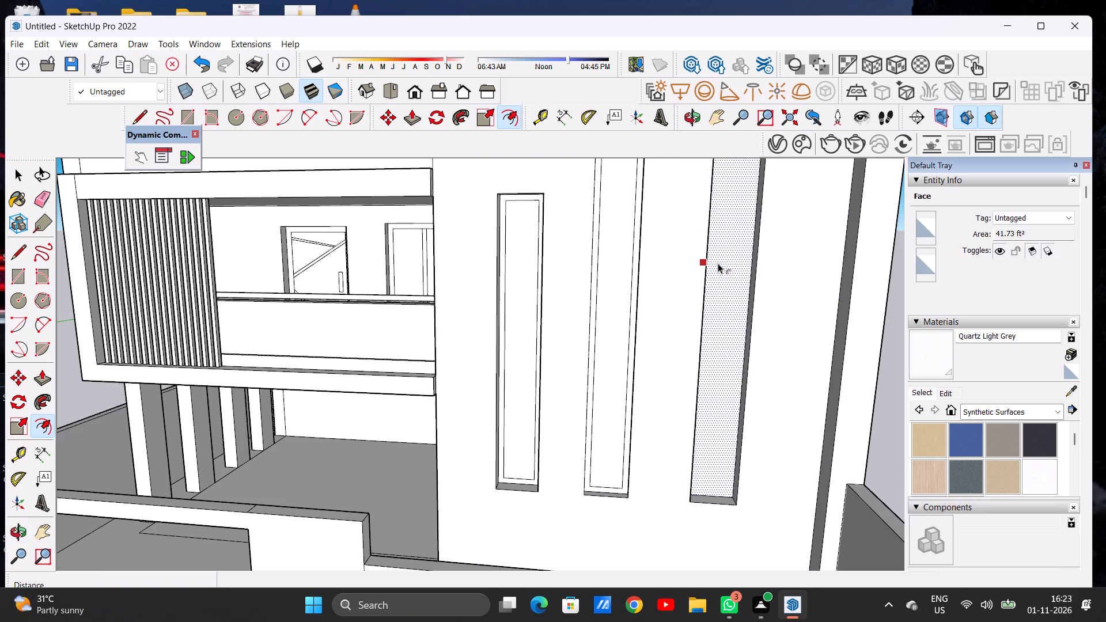
{"action": "key", "text": "space"}
Examine the whole building from the front and side, checking the bordered recesses against the balconies and tower frame.
{"action": "scroll", "coordinate": [503, 309], "scroll_direction": "down", "scroll_amount": 5}
{"action": "scroll", "coordinate": [502, 311], "scroll_direction": "up", "scroll_amount": 1}
{"action": "scroll", "coordinate": [502, 311], "scroll_direction": "down", "scroll_amount": 9}
{"action": "middle_click_drag", "start_coordinate": [547, 320], "coordinate": [571, 308]}
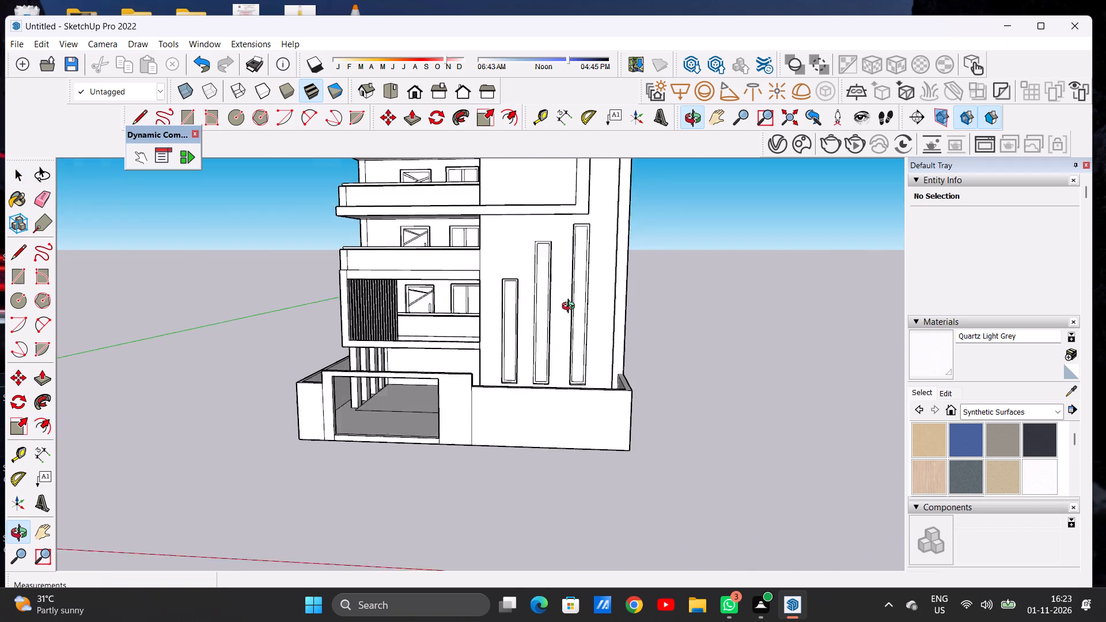
{"action": "middle_click_drag", "start_coordinate": [571, 308], "coordinate": [554, 324]}
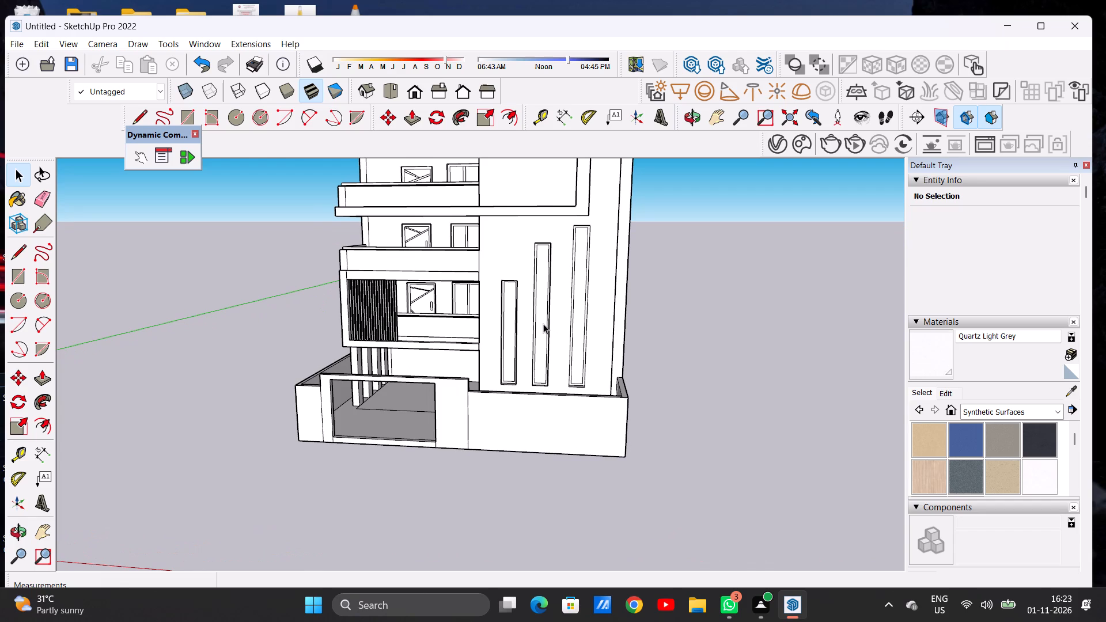
{"action": "scroll", "coordinate": [567, 323], "scroll_direction": "down", "scroll_amount": 3}
{"action": "scroll", "coordinate": [574, 321], "scroll_direction": "up", "scroll_amount": 1}
{"action": "scroll", "coordinate": [573, 320], "scroll_direction": "down", "scroll_amount": 4}
{"action": "scroll", "coordinate": [570, 320], "scroll_direction": "up", "scroll_amount": 1}
{"action": "scroll", "coordinate": [571, 320], "scroll_direction": "down", "scroll_amount": 9}
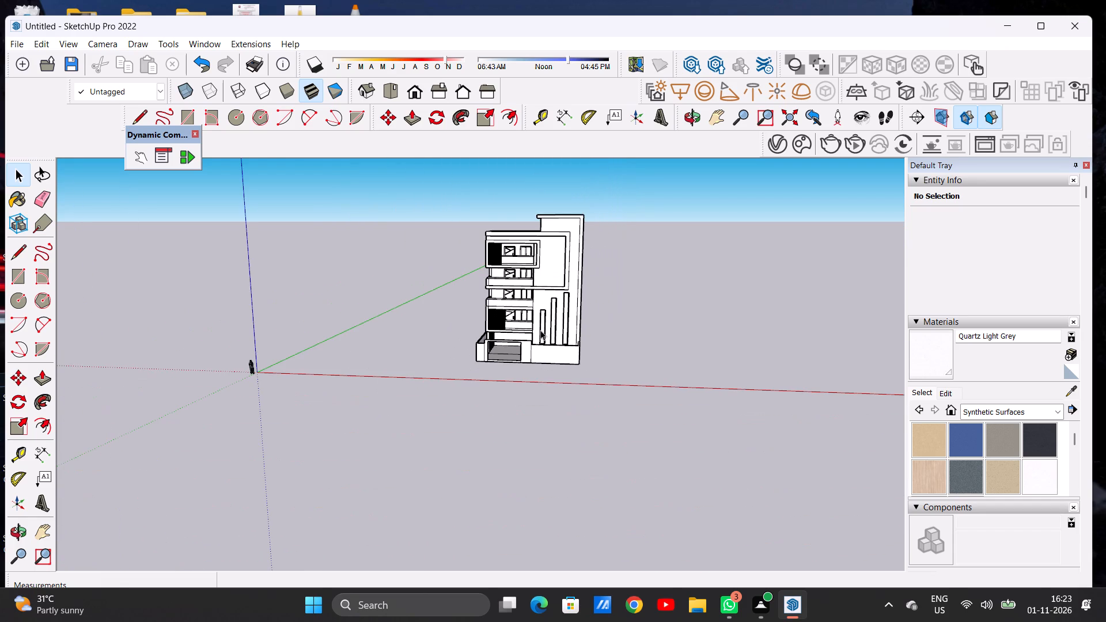
{"action": "scroll", "coordinate": [559, 245], "scroll_direction": "up", "scroll_amount": 11}
{"action": "scroll", "coordinate": [565, 271], "scroll_direction": "down", "scroll_amount": 1}
{"action": "scroll", "coordinate": [565, 271], "scroll_direction": "up", "scroll_amount": 1}
{"action": "middle_click_drag", "start_coordinate": [608, 288], "coordinate": [329, 309]}
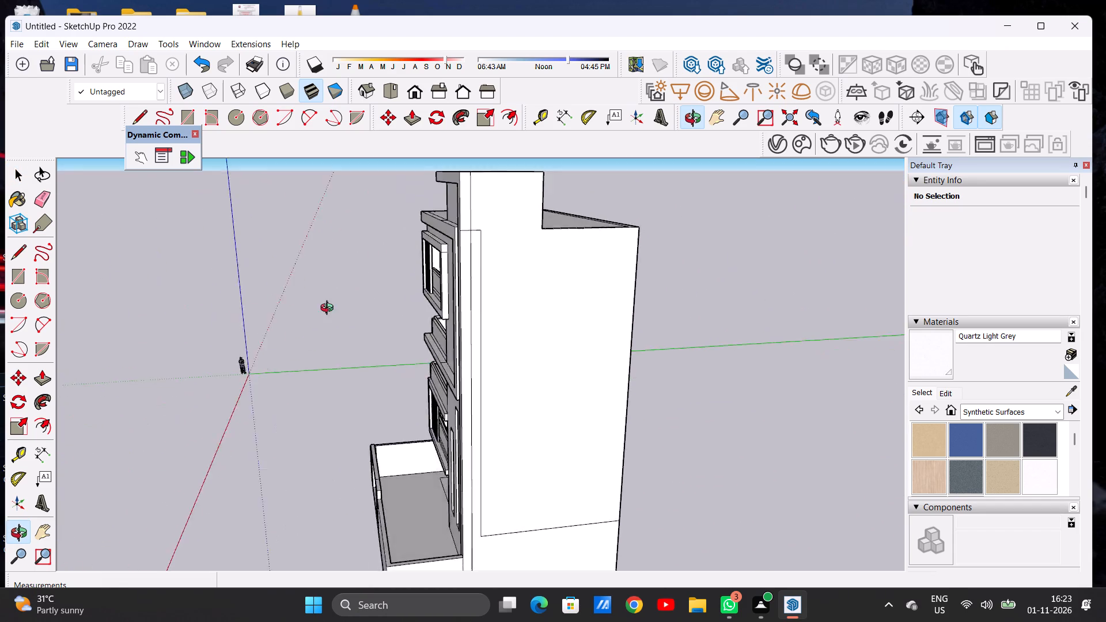
{"action": "middle_click_drag", "start_coordinate": [329, 309], "coordinate": [637, 275]}
{"action": "scroll", "coordinate": [558, 293], "scroll_direction": "up", "scroll_amount": 1}
{"action": "scroll", "coordinate": [522, 301], "scroll_direction": "down", "scroll_amount": 6}
{"action": "middle_click_drag", "start_coordinate": [465, 317], "coordinate": [520, 317]}
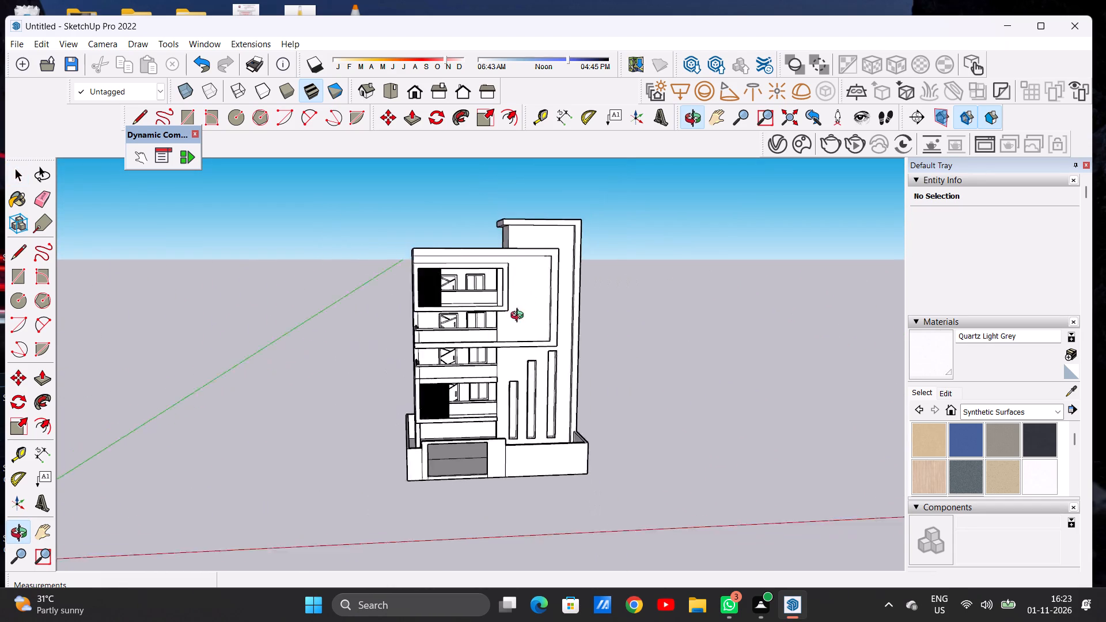
{"action": "middle_click_drag", "start_coordinate": [520, 317], "coordinate": [450, 307]}
{"action": "middle_click_drag", "start_coordinate": [450, 307], "coordinate": [475, 308]}
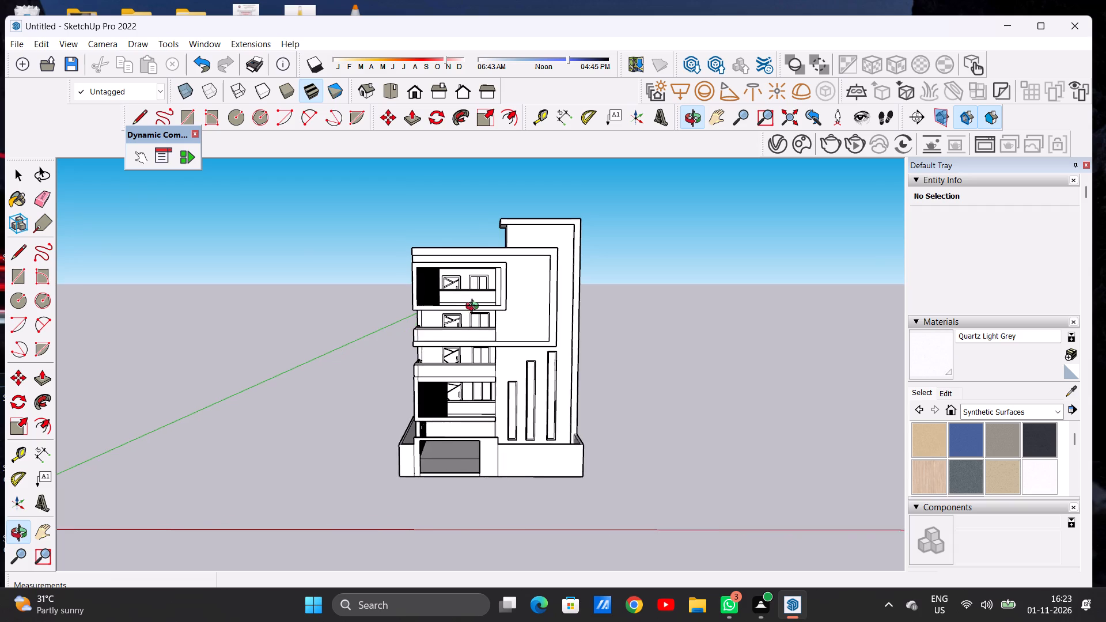
{"action": "middle_click_drag", "start_coordinate": [475, 308], "coordinate": [465, 310]}
{"action": "middle_click", "coordinate": [465, 310]}
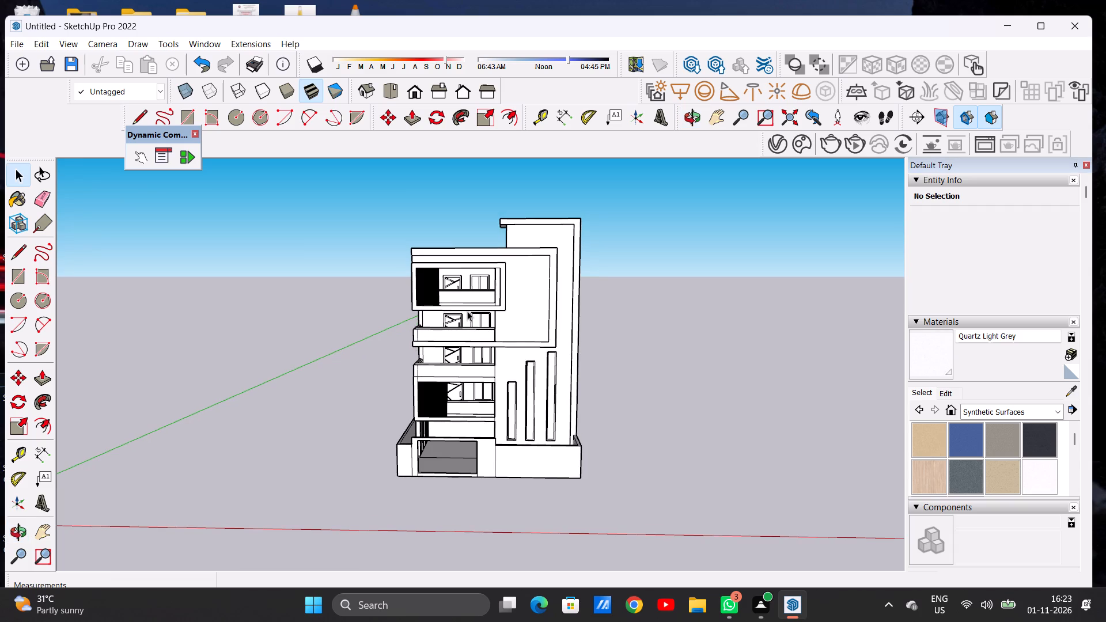
{"action": "scroll", "coordinate": [463, 312], "scroll_direction": "down", "scroll_amount": 9}
{"action": "scroll", "coordinate": [506, 334], "scroll_direction": "down", "scroll_amount": 2}
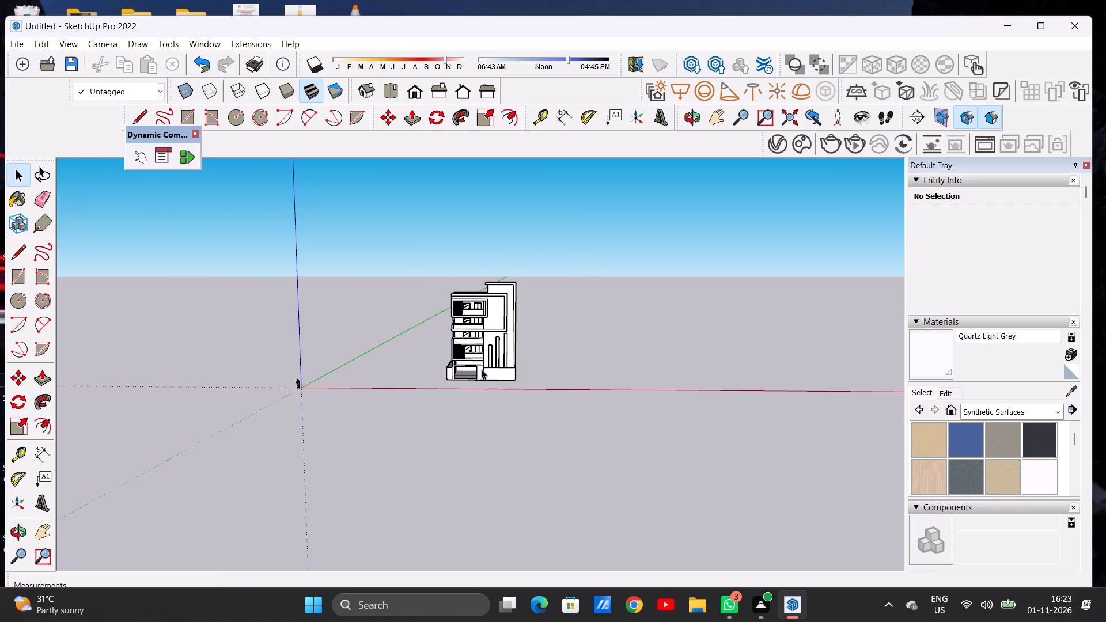
Draw an inset outline on the front boundary wall: a vertical line about 7' high near its outer end and a 20' 7" horizontal to the gate surround.
{"action": "scroll", "coordinate": [464, 381], "scroll_direction": "up", "scroll_amount": 20}
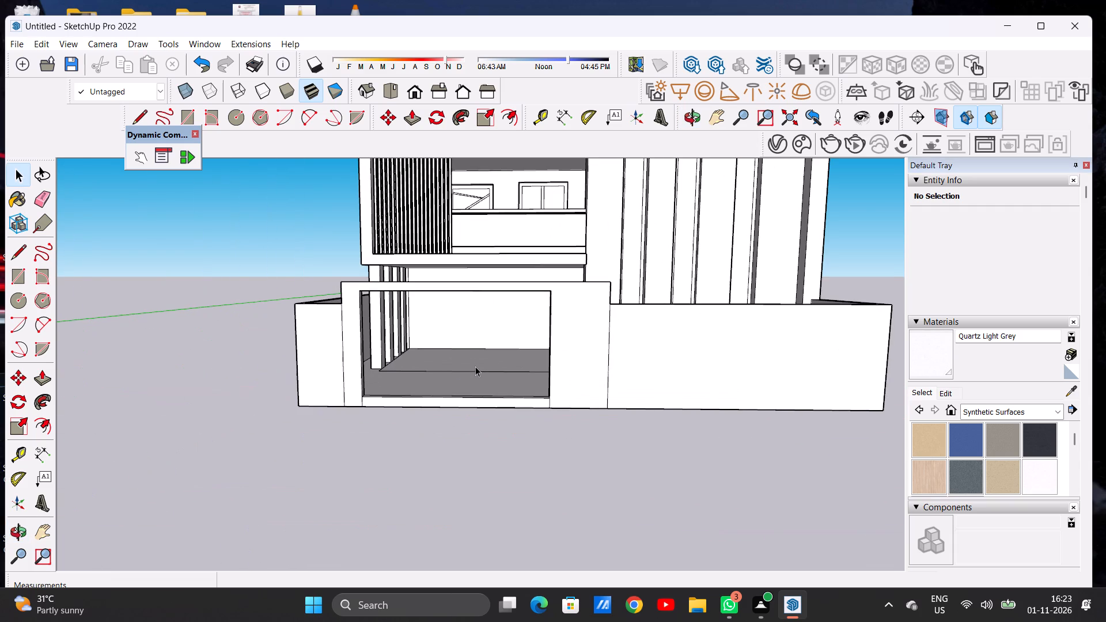
{"action": "scroll", "coordinate": [423, 363], "scroll_direction": "down", "scroll_amount": 5}
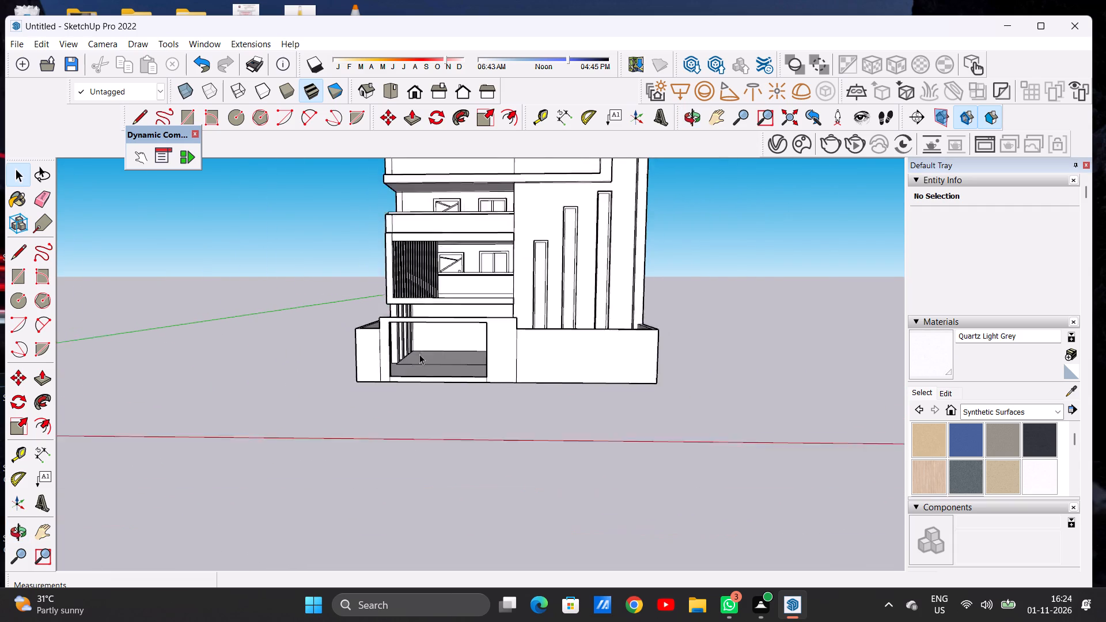
{"action": "scroll", "coordinate": [419, 354], "scroll_direction": "down", "scroll_amount": 1}
{"action": "scroll", "coordinate": [596, 362], "scroll_direction": "up", "scroll_amount": 12}
{"action": "scroll", "coordinate": [611, 361], "scroll_direction": "down", "scroll_amount": 1}
{"action": "scroll", "coordinate": [611, 361], "scroll_direction": "up", "scroll_amount": 1}
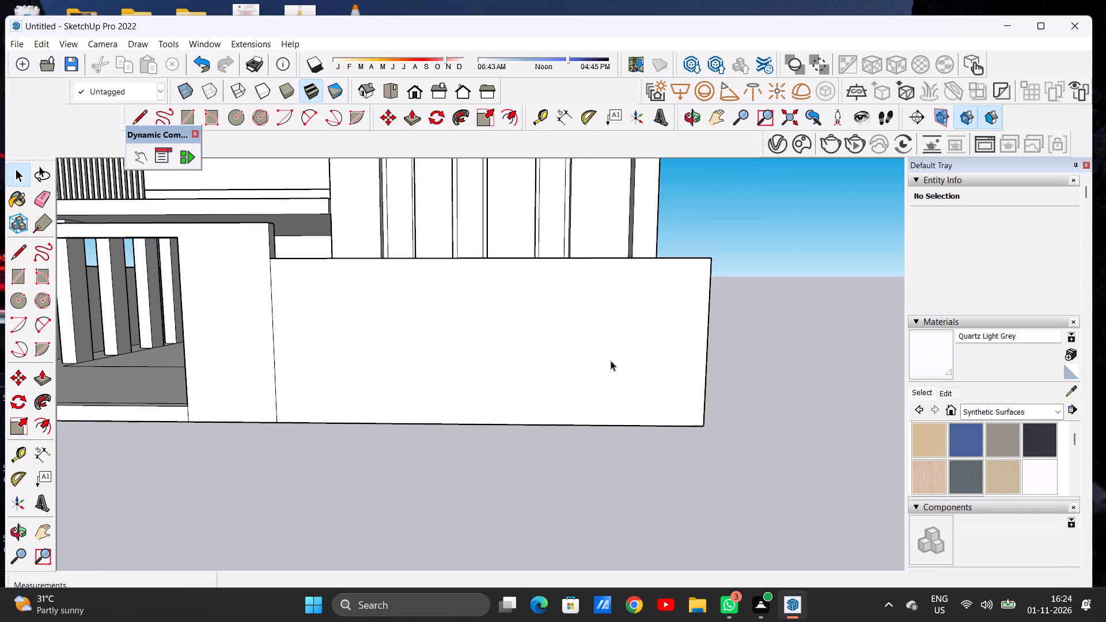
{"action": "scroll", "coordinate": [565, 362], "scroll_direction": "down", "scroll_amount": 5}
{"action": "middle_click", "coordinate": [612, 362]}
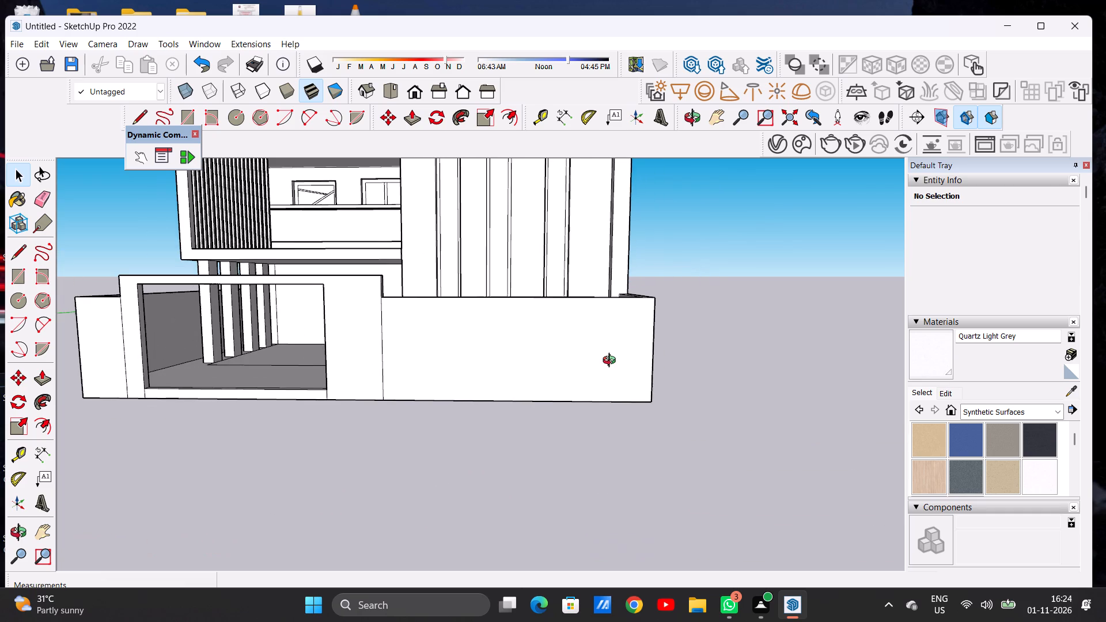
{"action": "key", "text": "l"}
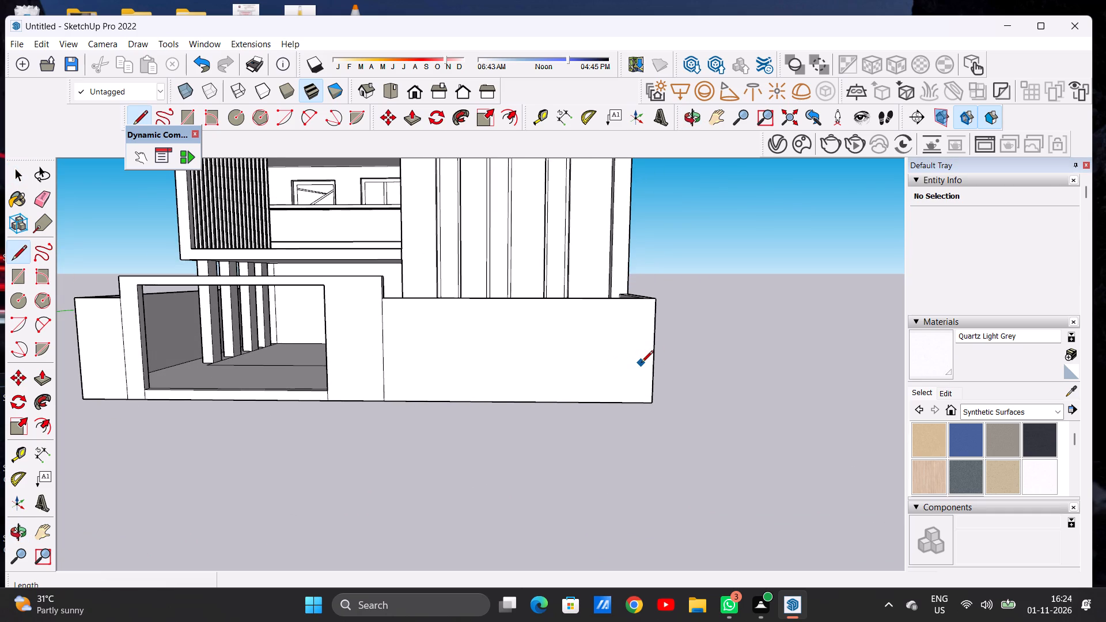
{"action": "scroll", "coordinate": [641, 328], "scroll_direction": "up", "scroll_amount": 5}
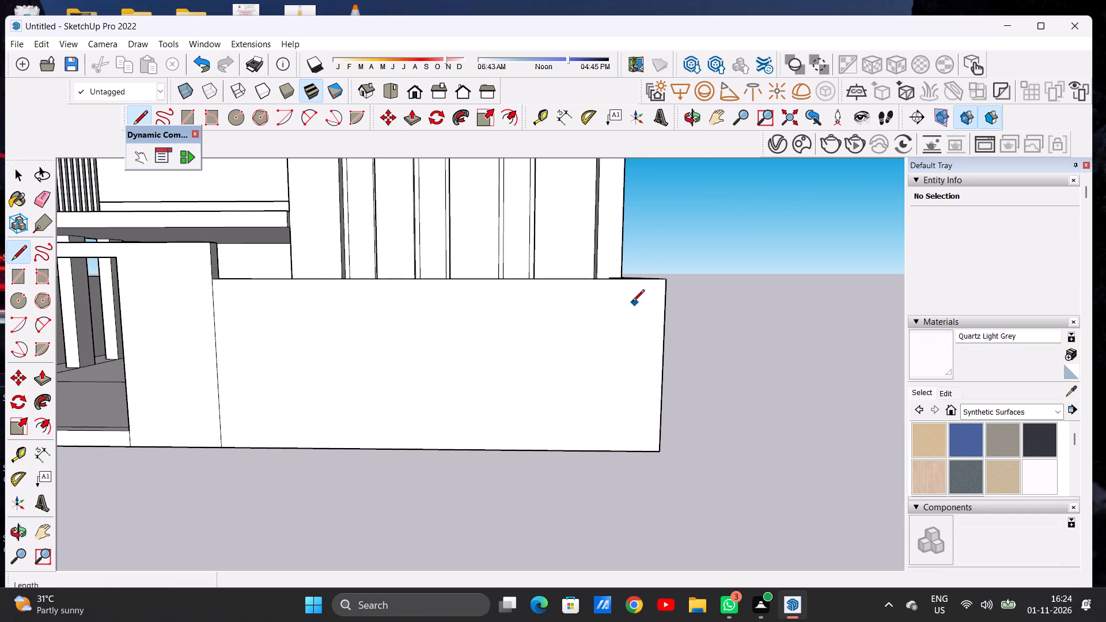
{"action": "left_click", "coordinate": [625, 450]}
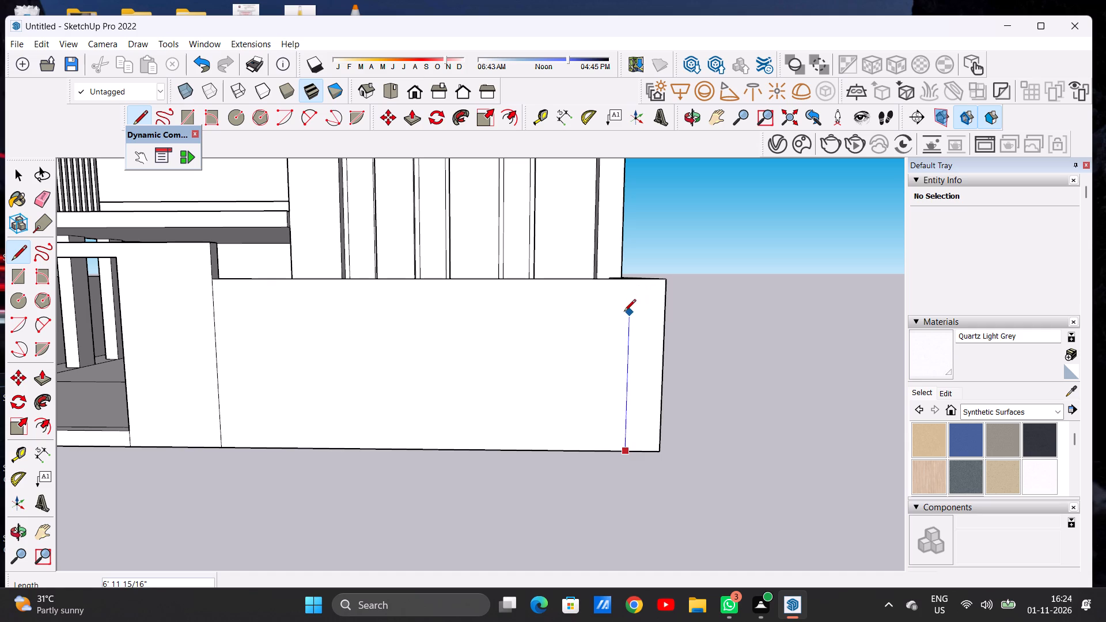
{"action": "left_click", "coordinate": [624, 312]}
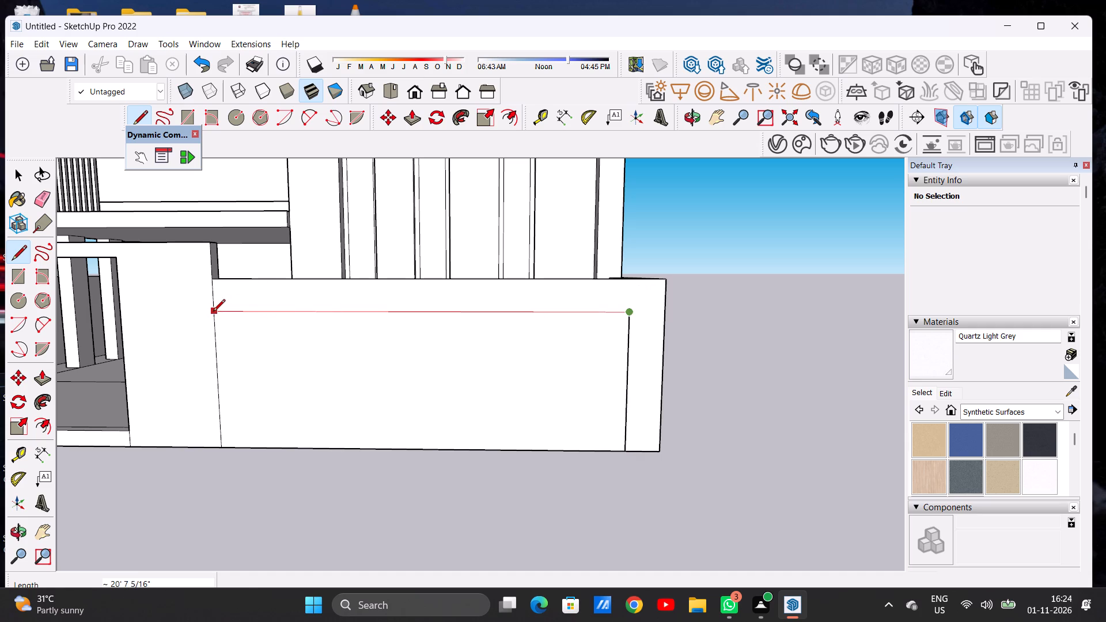
{"action": "left_click", "coordinate": [213, 312]}
{"action": "key", "text": "space"}
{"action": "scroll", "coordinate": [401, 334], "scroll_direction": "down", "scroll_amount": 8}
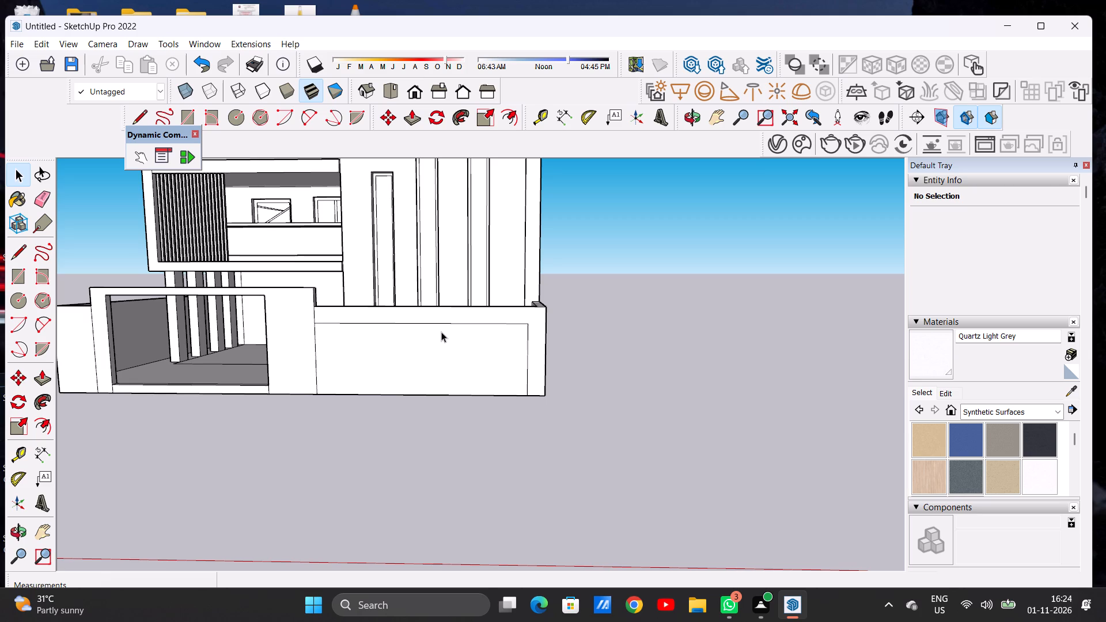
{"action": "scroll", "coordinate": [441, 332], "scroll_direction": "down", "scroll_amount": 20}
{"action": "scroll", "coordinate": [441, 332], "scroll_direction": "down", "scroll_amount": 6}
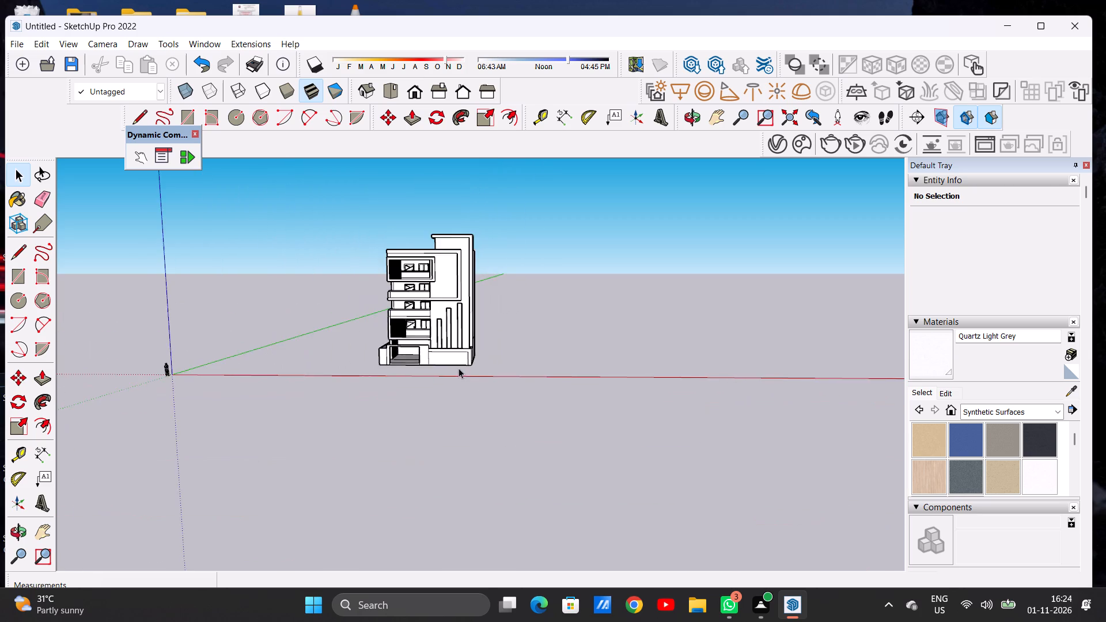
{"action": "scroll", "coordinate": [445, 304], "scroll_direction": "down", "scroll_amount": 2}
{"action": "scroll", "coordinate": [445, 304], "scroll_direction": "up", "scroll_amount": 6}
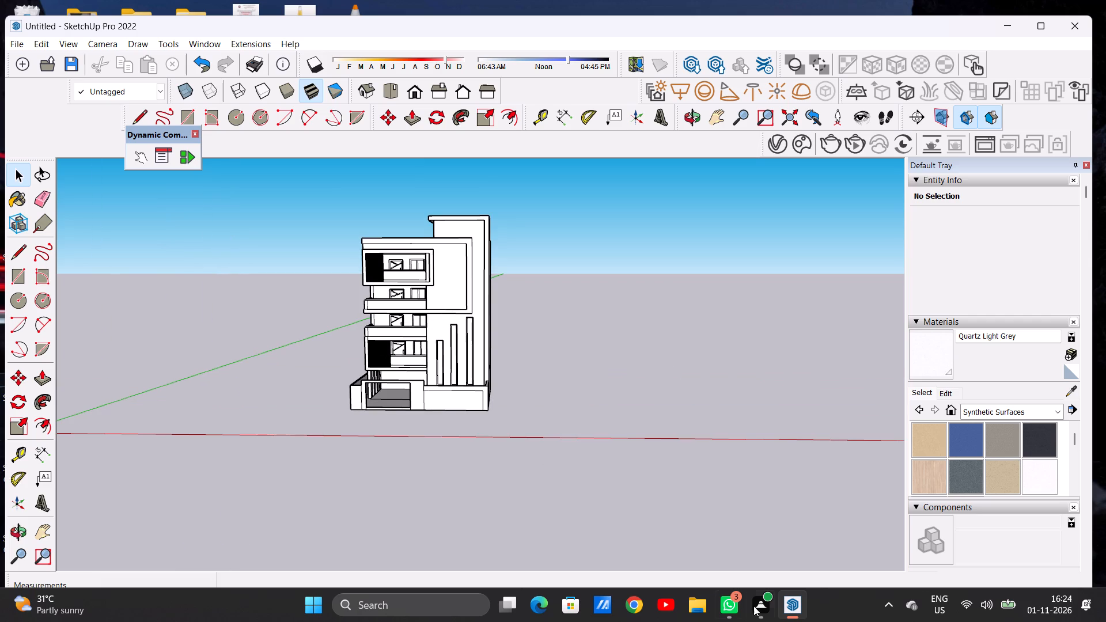
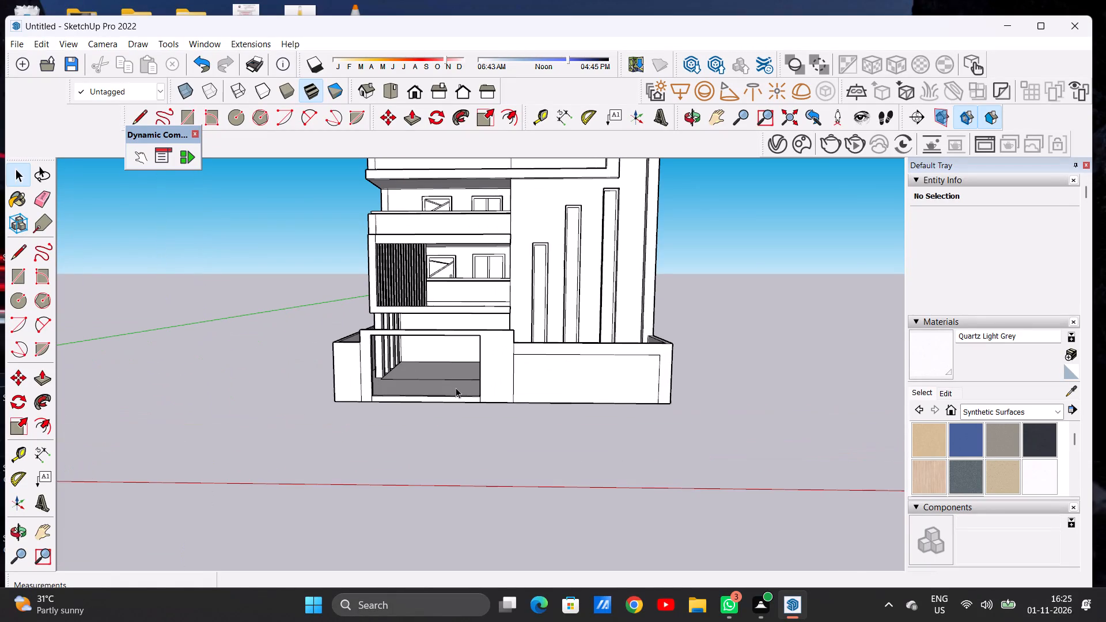
Examine the gate surround and front boundary wall up close and against the whole front elevation.
{"action": "scroll", "coordinate": [456, 388], "scroll_direction": "up", "scroll_amount": 1}
{"action": "scroll", "coordinate": [472, 383], "scroll_direction": "down", "scroll_amount": 8}
{"action": "scroll", "coordinate": [503, 382], "scroll_direction": "up", "scroll_amount": 6}
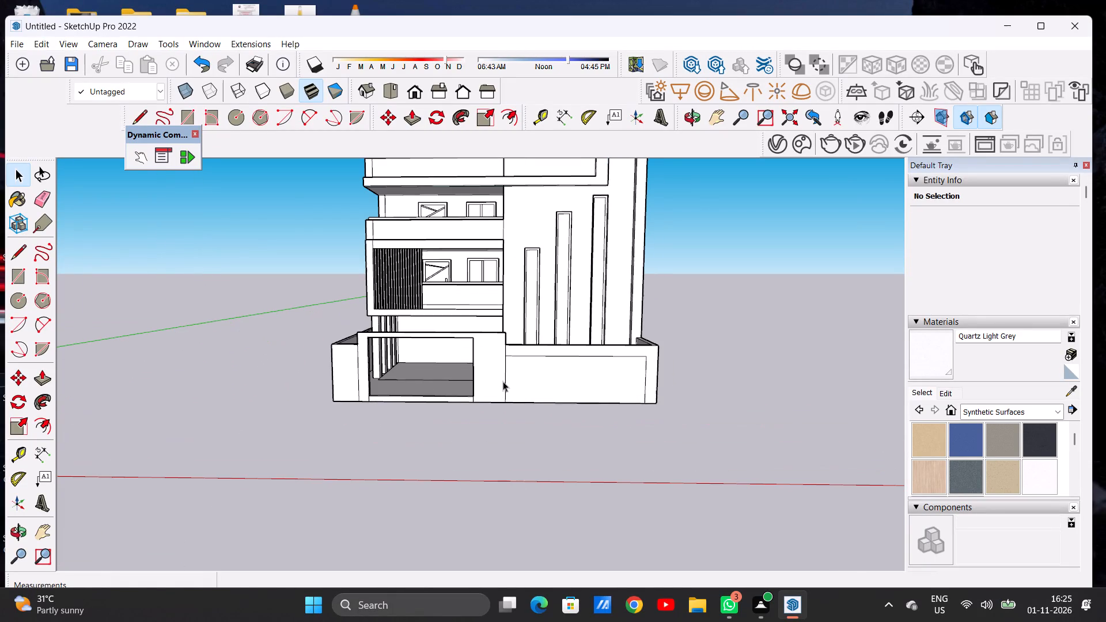
{"action": "scroll", "coordinate": [503, 381], "scroll_direction": "up", "scroll_amount": 1}
{"action": "scroll", "coordinate": [464, 394], "scroll_direction": "down", "scroll_amount": 6}
{"action": "scroll", "coordinate": [504, 369], "scroll_direction": "up", "scroll_amount": 13}
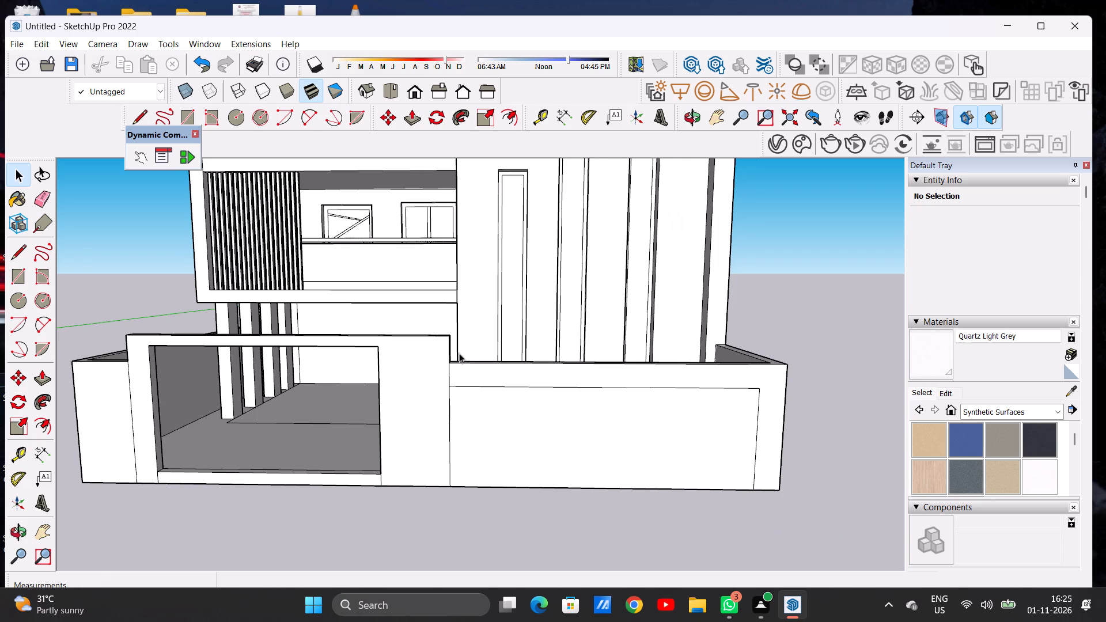
{"action": "scroll", "coordinate": [365, 410], "scroll_direction": "down", "scroll_amount": 10}
{"action": "scroll", "coordinate": [448, 395], "scroll_direction": "up", "scroll_amount": 1}
{"action": "scroll", "coordinate": [448, 395], "scroll_direction": "down", "scroll_amount": 14}
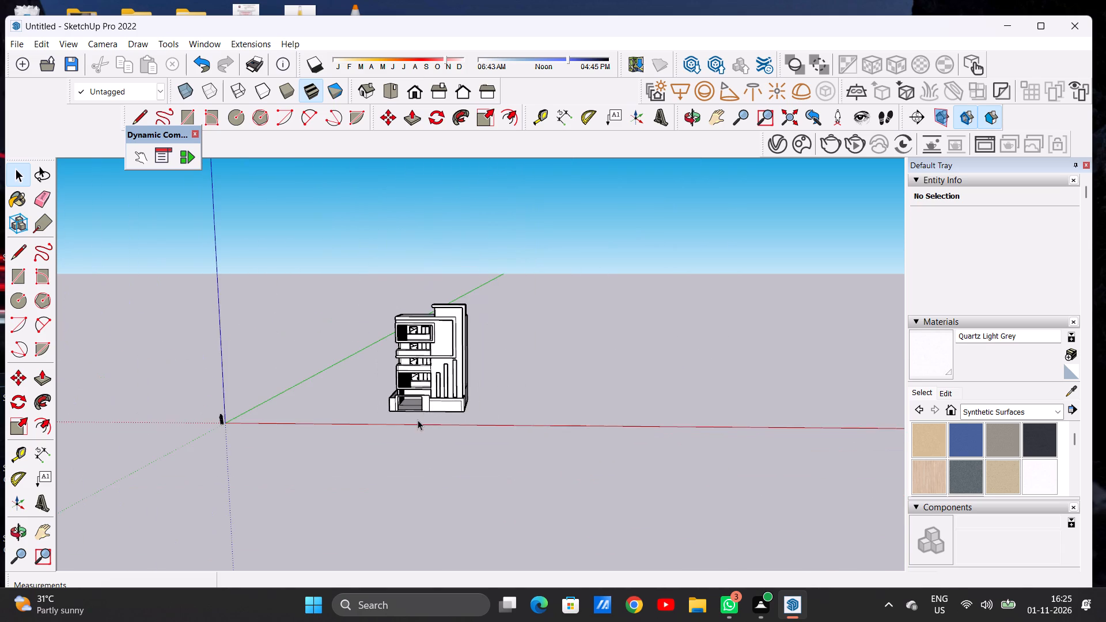
{"action": "scroll", "coordinate": [418, 420], "scroll_direction": "up", "scroll_amount": 16}
{"action": "middle_click_drag", "start_coordinate": [416, 397], "coordinate": [423, 435]}
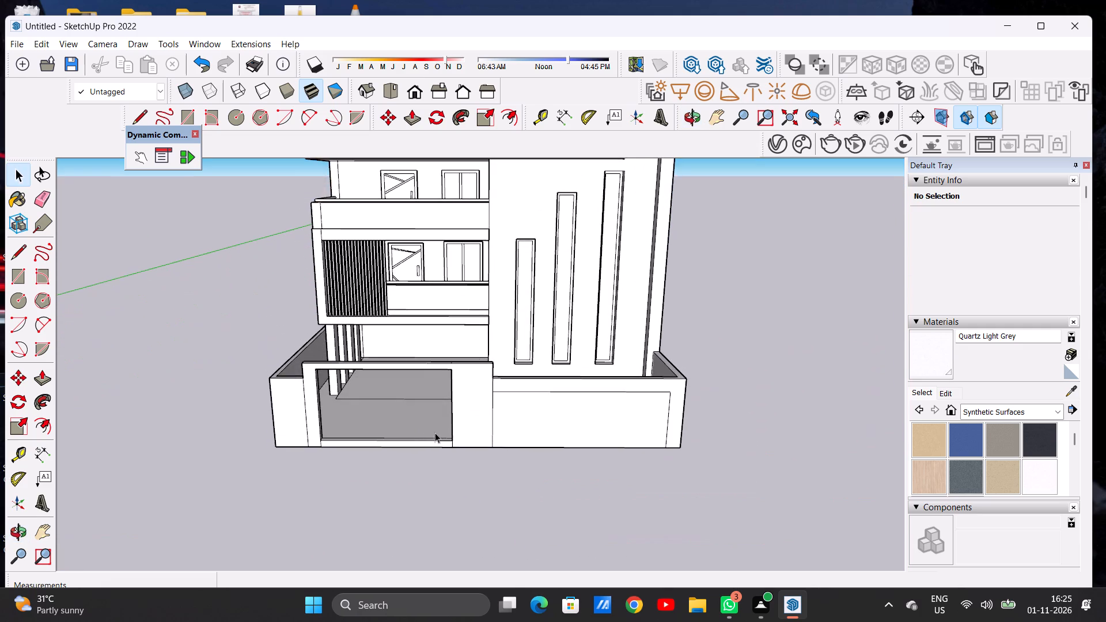
{"action": "scroll", "coordinate": [519, 422], "scroll_direction": "down", "scroll_amount": 7}
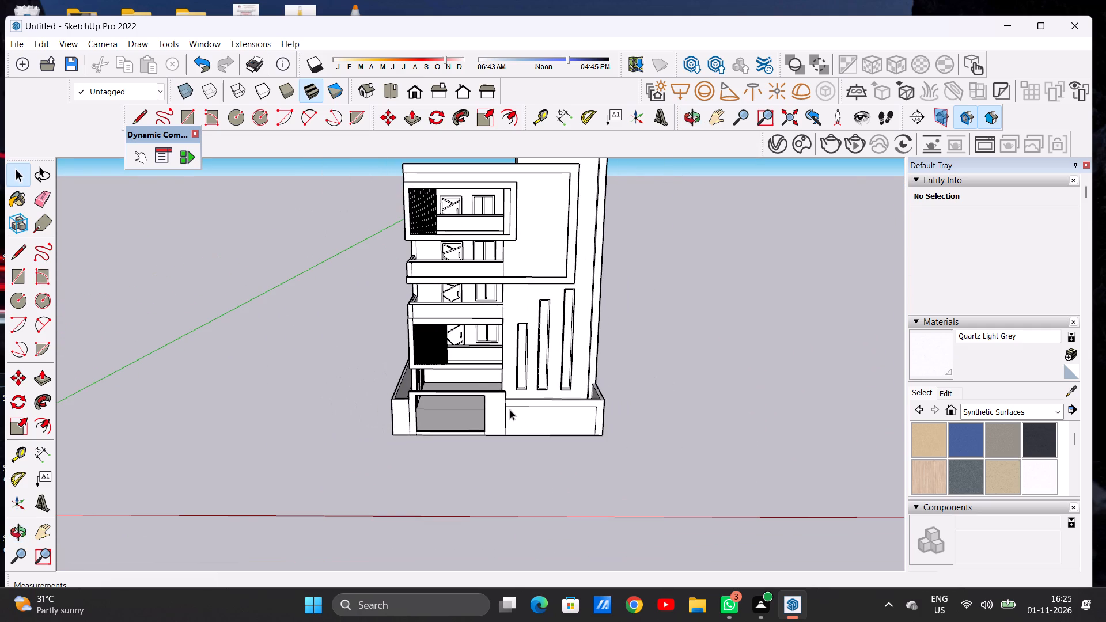
{"action": "scroll", "coordinate": [479, 380], "scroll_direction": "down", "scroll_amount": 2}
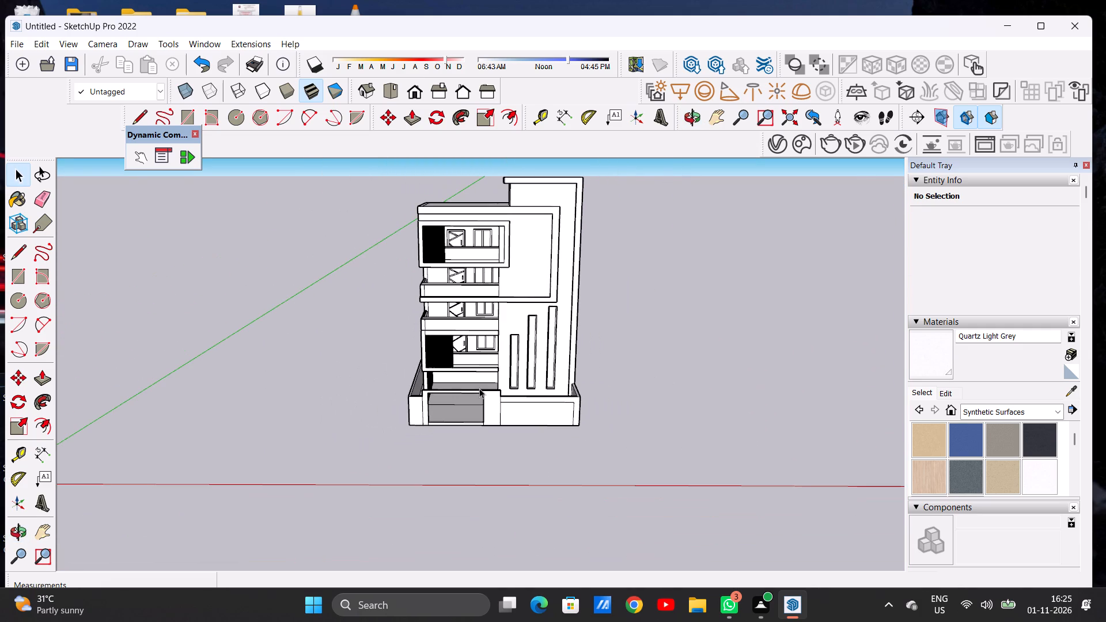
{"action": "scroll", "coordinate": [479, 388], "scroll_direction": "up", "scroll_amount": 1}
{"action": "scroll", "coordinate": [479, 388], "scroll_direction": "down", "scroll_amount": 6}
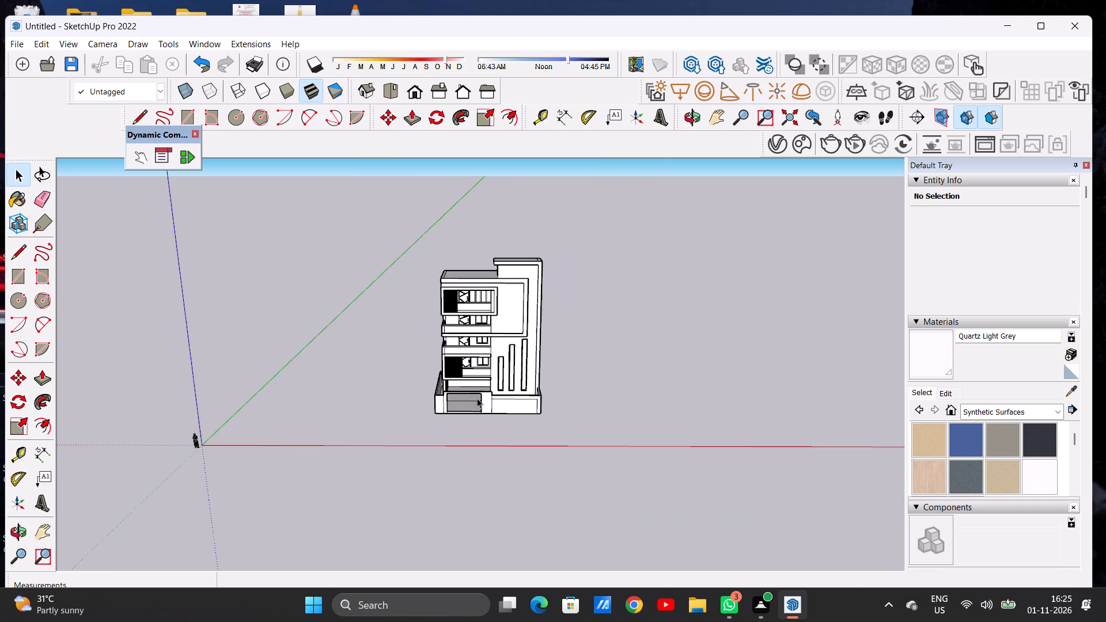
{"action": "scroll", "coordinate": [477, 398], "scroll_direction": "up", "scroll_amount": 15}
{"action": "middle_click_drag", "start_coordinate": [482, 435], "coordinate": [483, 422]}
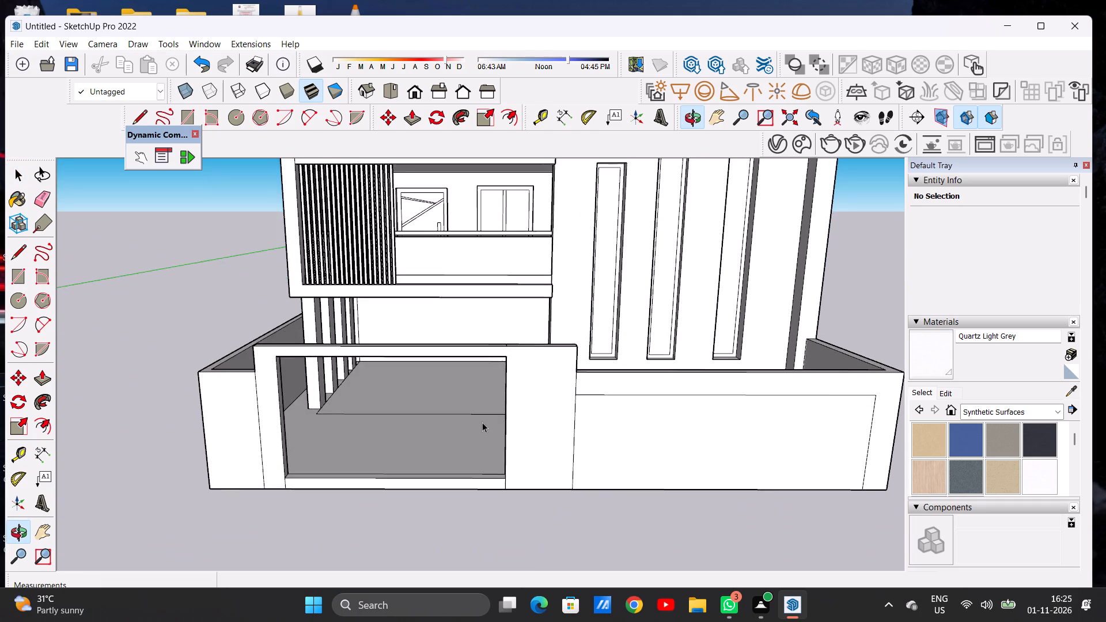
{"action": "scroll", "coordinate": [482, 438], "scroll_direction": "down", "scroll_amount": 13}
{"action": "scroll", "coordinate": [457, 393], "scroll_direction": "up", "scroll_amount": 8}
{"action": "scroll", "coordinate": [457, 393], "scroll_direction": "down", "scroll_amount": 7}
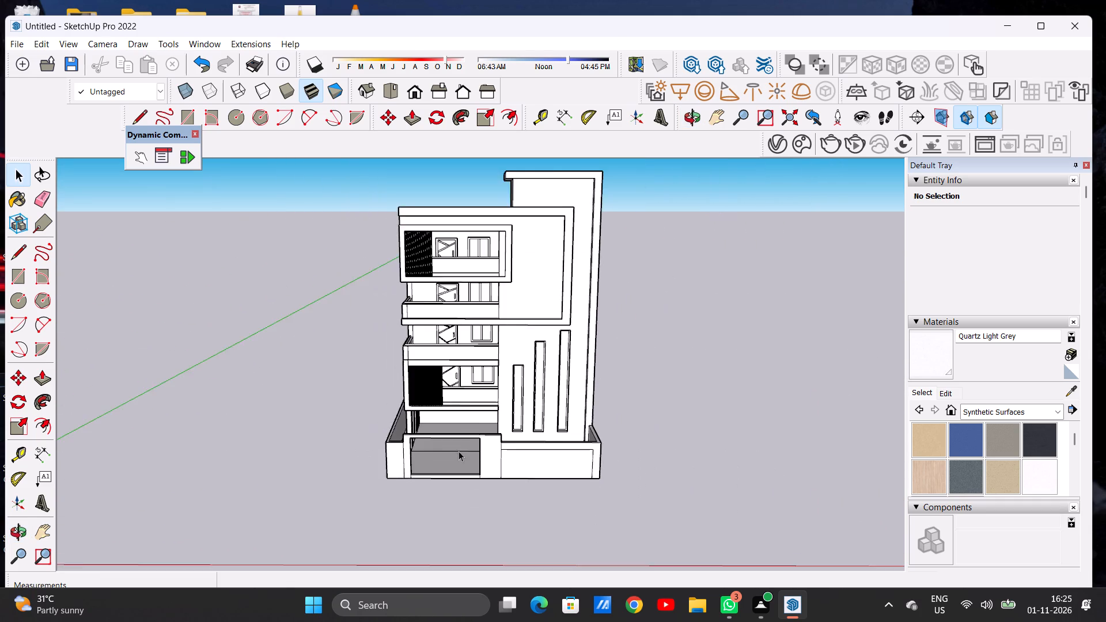
{"action": "middle_click_drag", "start_coordinate": [455, 456], "coordinate": [446, 513]}
{"action": "scroll", "coordinate": [441, 466], "scroll_direction": "up", "scroll_amount": 6}
{"action": "scroll", "coordinate": [438, 460], "scroll_direction": "down", "scroll_amount": 1}
{"action": "scroll", "coordinate": [438, 460], "scroll_direction": "up", "scroll_amount": 7}
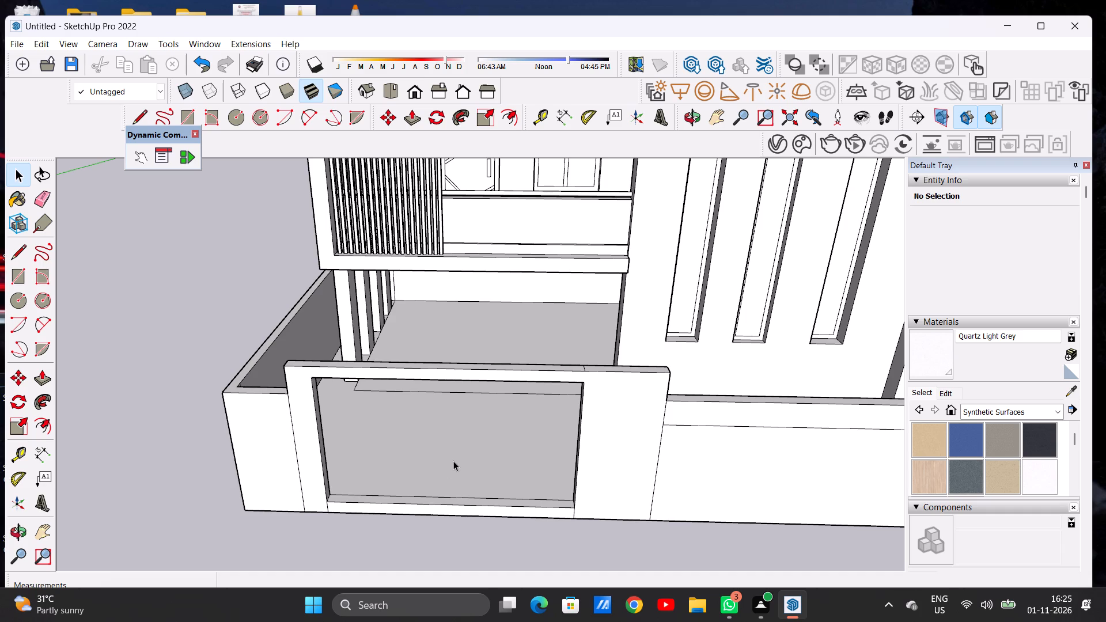
{"action": "scroll", "coordinate": [448, 449], "scroll_direction": "down", "scroll_amount": 5}
{"action": "middle_click_drag", "start_coordinate": [431, 471], "coordinate": [435, 393]}
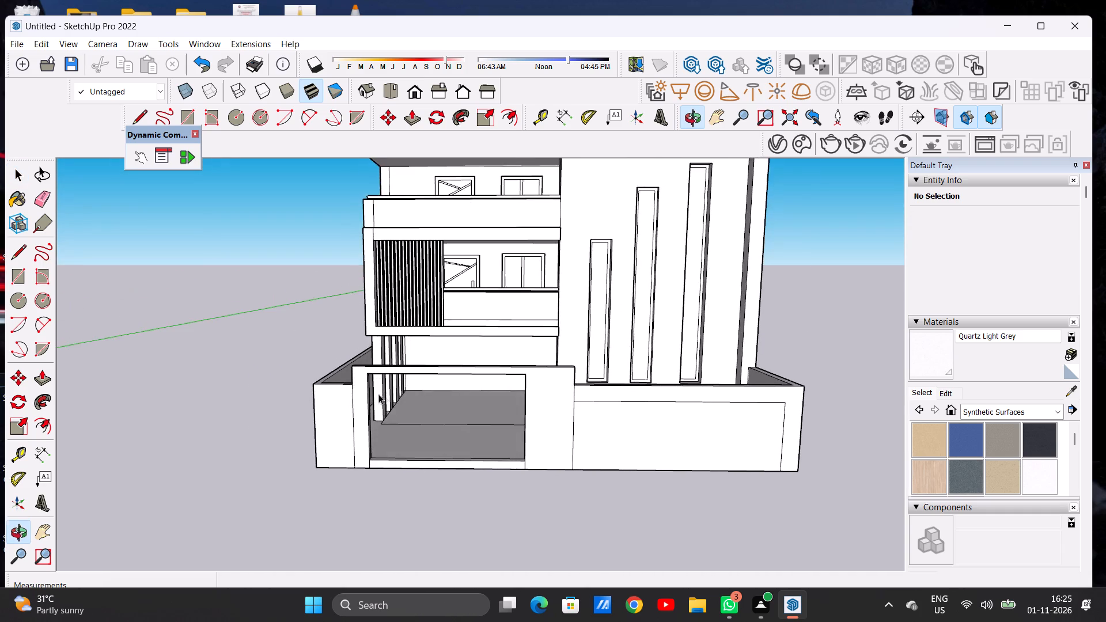
{"action": "scroll", "coordinate": [376, 394], "scroll_direction": "up", "scroll_amount": 5}
{"action": "scroll", "coordinate": [399, 452], "scroll_direction": "down", "scroll_amount": 9}
{"action": "scroll", "coordinate": [427, 441], "scroll_direction": "up", "scroll_amount": 1}
{"action": "scroll", "coordinate": [428, 441], "scroll_direction": "down", "scroll_amount": 2}
{"action": "scroll", "coordinate": [430, 442], "scroll_direction": "up", "scroll_amount": 1}
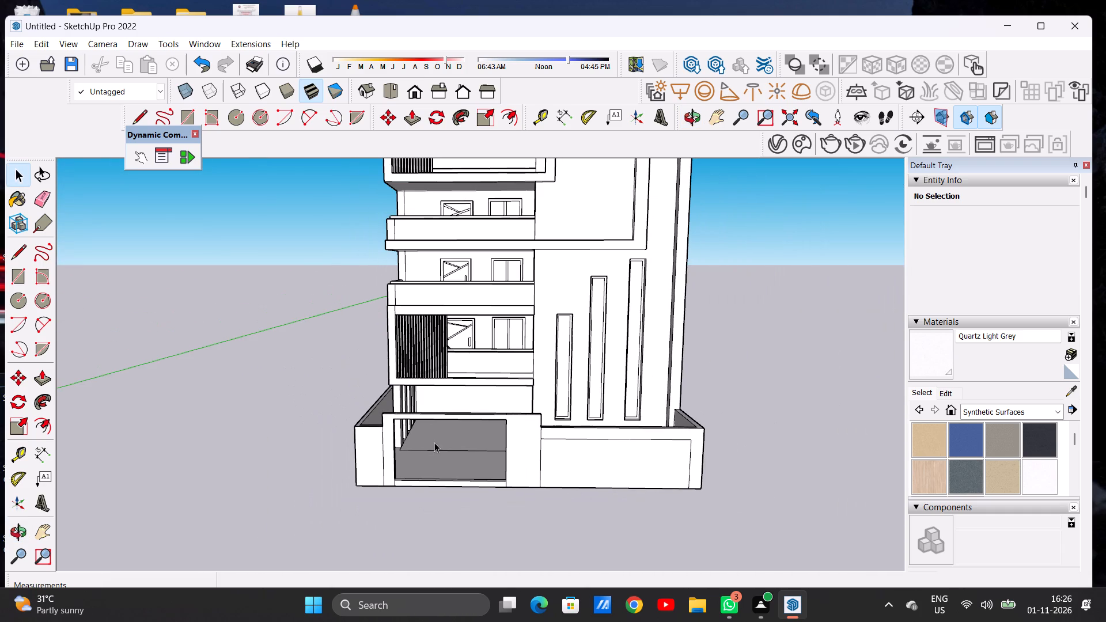
Draw a line about 9 1/8" long across the inner face of the gate opening's outer jamb, a little below the lintel.
{"action": "middle_click_drag", "start_coordinate": [435, 443], "coordinate": [397, 459]}
{"action": "scroll", "coordinate": [367, 443], "scroll_direction": "up", "scroll_amount": 4}
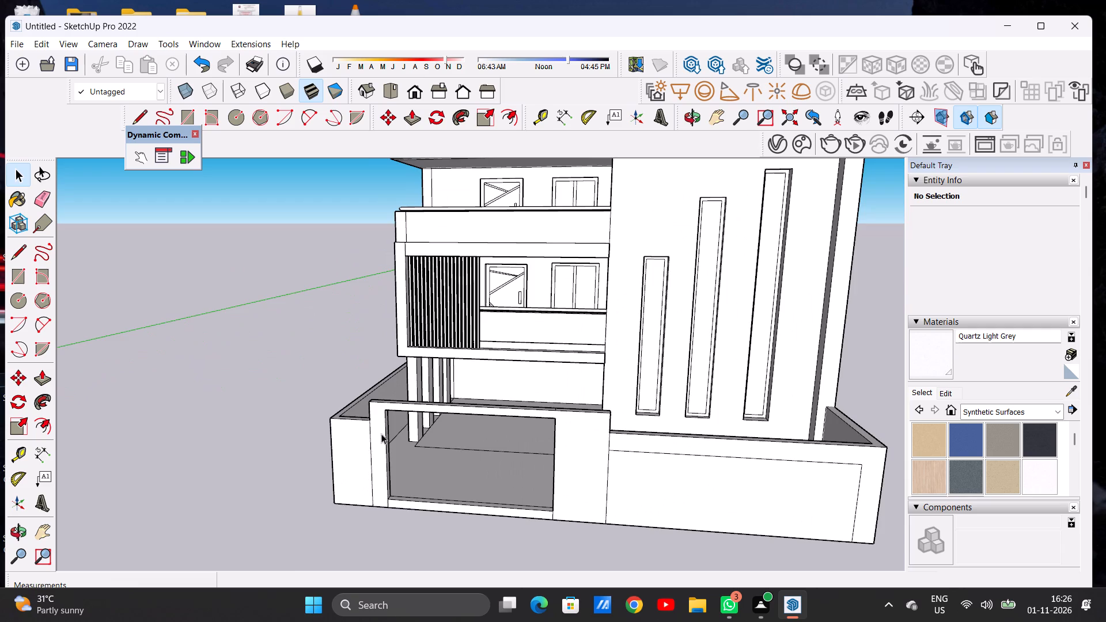
{"action": "scroll", "coordinate": [384, 432], "scroll_direction": "up", "scroll_amount": 7}
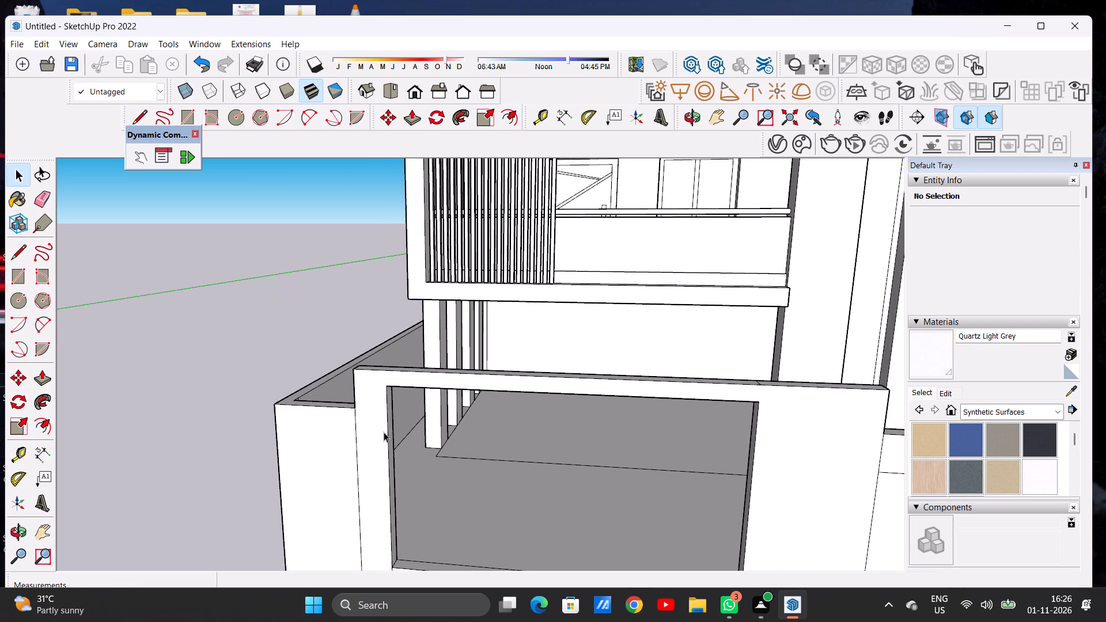
{"action": "key", "text": "l"}
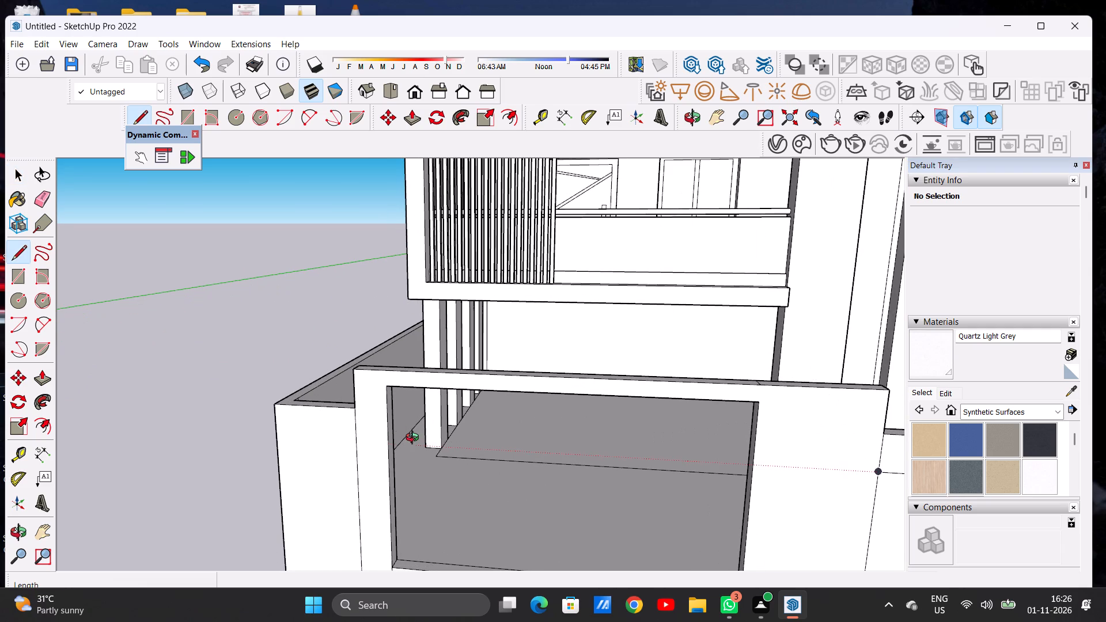
{"action": "middle_click_drag", "start_coordinate": [415, 439], "coordinate": [294, 466]}
{"action": "scroll", "coordinate": [275, 427], "scroll_direction": "up", "scroll_amount": 5}
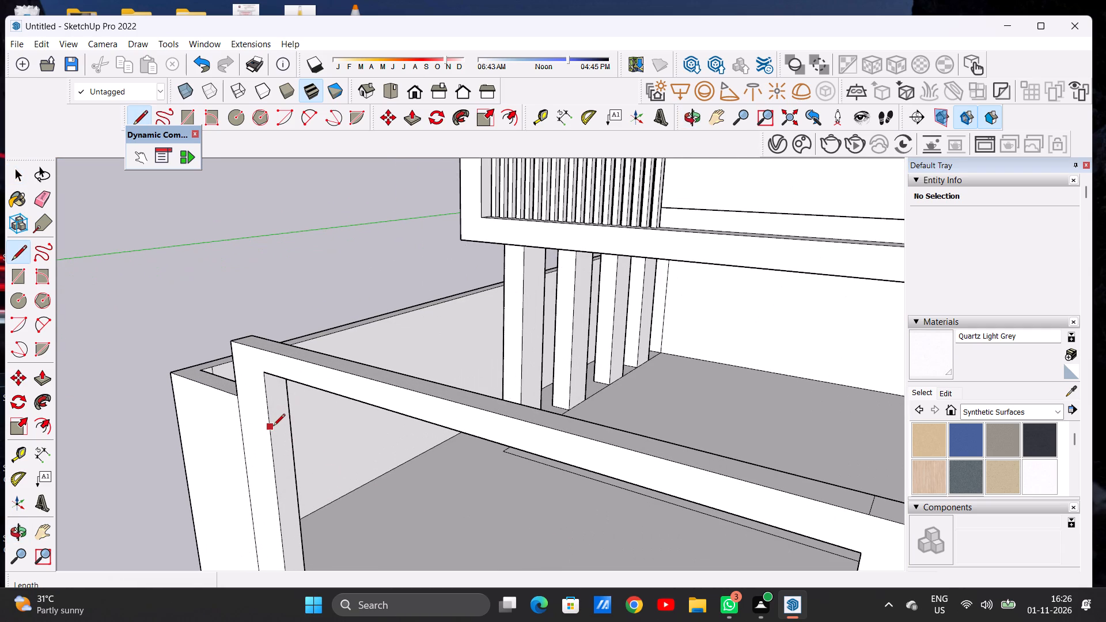
{"action": "left_click", "coordinate": [273, 427]}
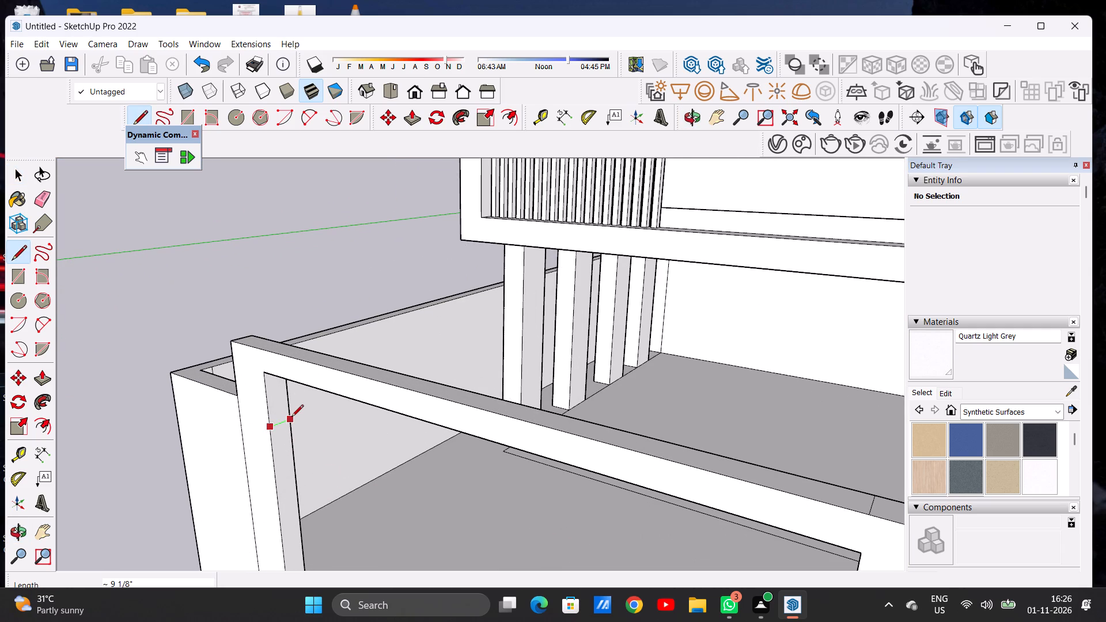
{"action": "left_click", "coordinate": [292, 418]}
{"action": "key", "text": "space"}
Push/Pull the outer jamb's face below the new line about 4 7/16" into the gate opening.
{"action": "scroll", "coordinate": [331, 405], "scroll_direction": "down", "scroll_amount": 13}
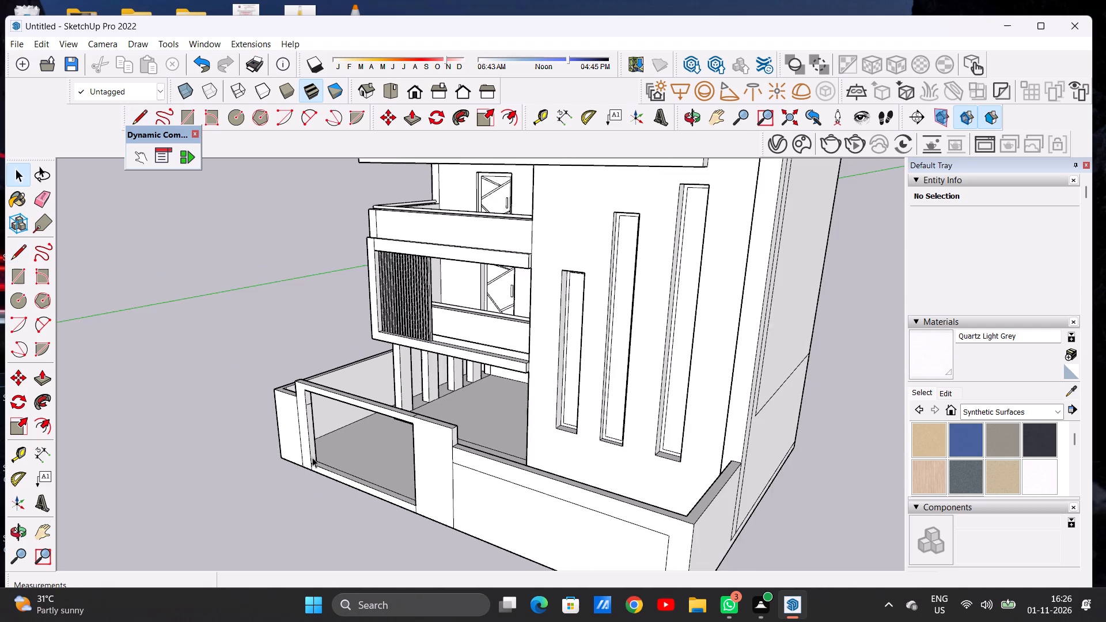
{"action": "middle_click_drag", "start_coordinate": [319, 461], "coordinate": [449, 465]}
{"action": "scroll", "coordinate": [286, 407], "scroll_direction": "down", "scroll_amount": 5}
{"action": "scroll", "coordinate": [332, 458], "scroll_direction": "up", "scroll_amount": 10}
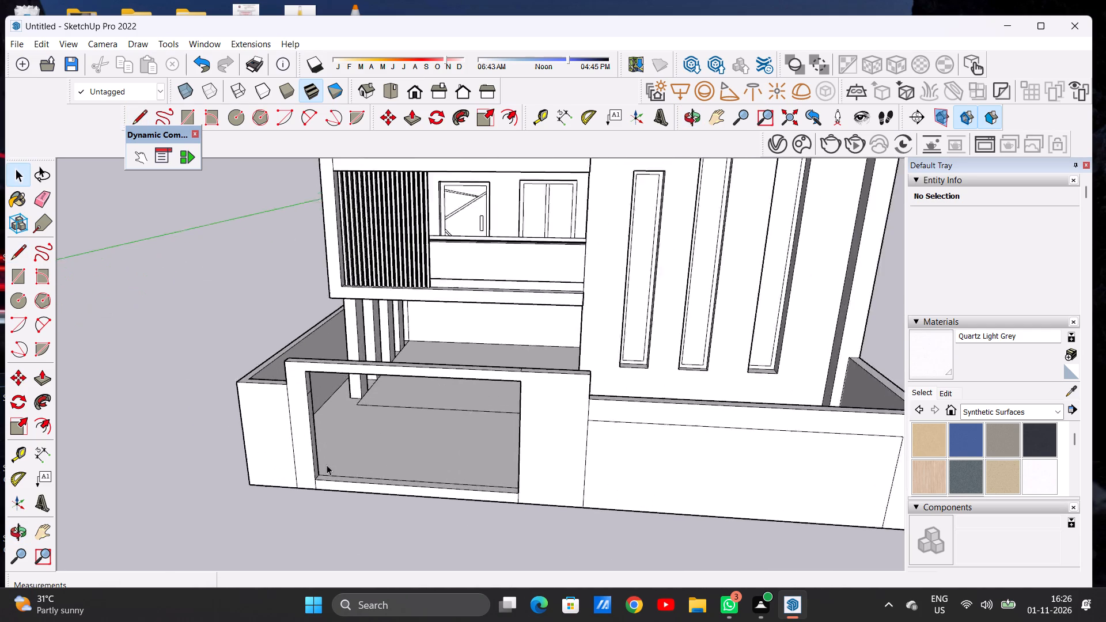
{"action": "scroll", "coordinate": [327, 465], "scroll_direction": "up", "scroll_amount": 3}
{"action": "middle_click_drag", "start_coordinate": [315, 458], "coordinate": [299, 486]}
{"action": "scroll", "coordinate": [309, 488], "scroll_direction": "up", "scroll_amount": 7}
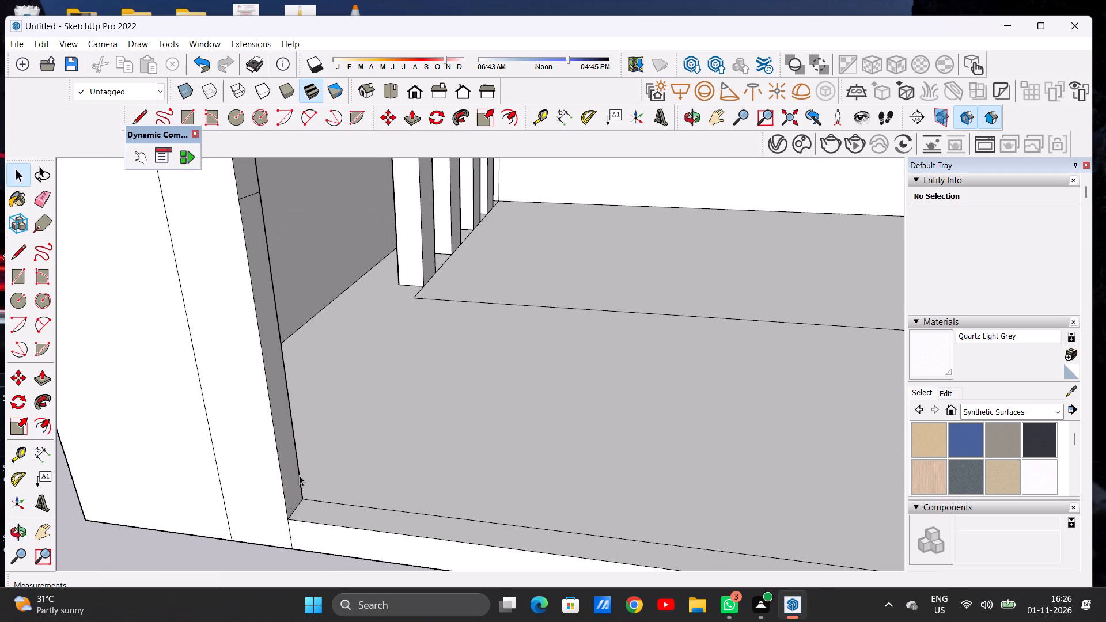
{"action": "scroll", "coordinate": [299, 475], "scroll_direction": "down", "scroll_amount": 5}
{"action": "scroll", "coordinate": [300, 495], "scroll_direction": "up", "scroll_amount": 3}
{"action": "key", "text": "p"}
{"action": "scroll", "coordinate": [290, 491], "scroll_direction": "up", "scroll_amount": 6}
{"action": "left_click", "coordinate": [292, 481]}
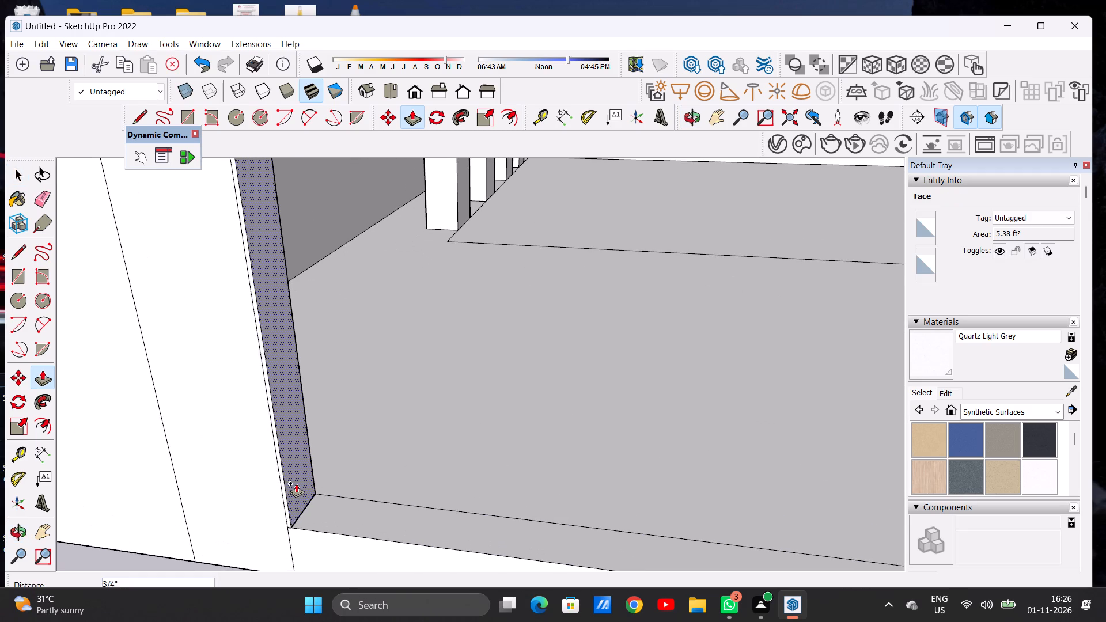
{"action": "left_click", "coordinate": [315, 503]}
{"action": "scroll", "coordinate": [323, 488], "scroll_direction": "down", "scroll_amount": 3}
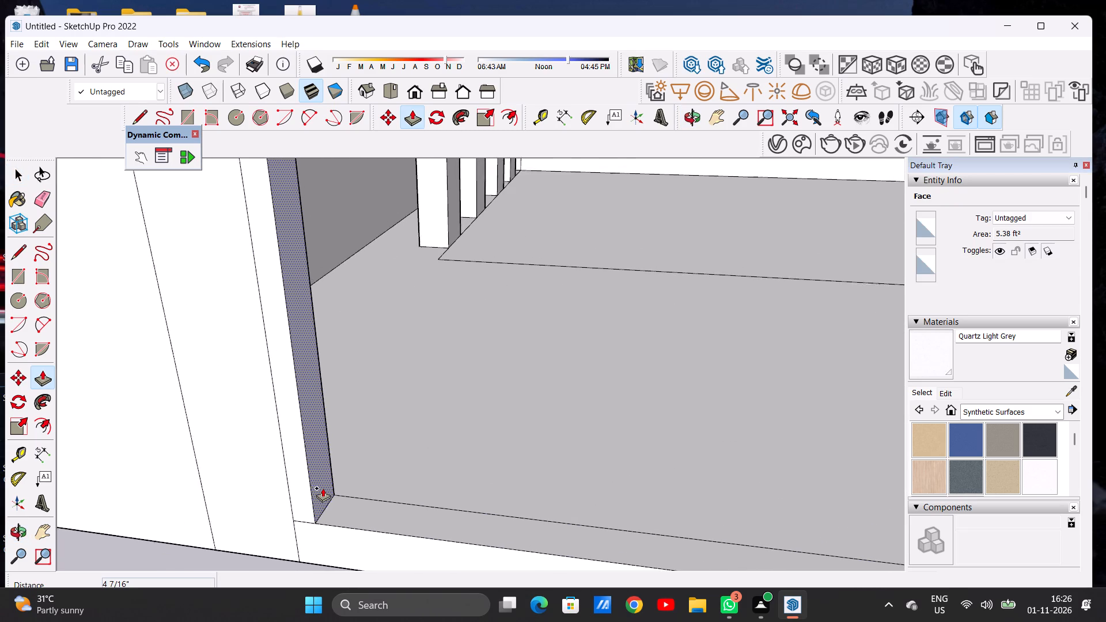
{"action": "scroll", "coordinate": [323, 488], "scroll_direction": "down", "scroll_amount": 17}
{"action": "middle_click_drag", "start_coordinate": [356, 495], "coordinate": [490, 486]}
{"action": "middle_click", "coordinate": [490, 486]}
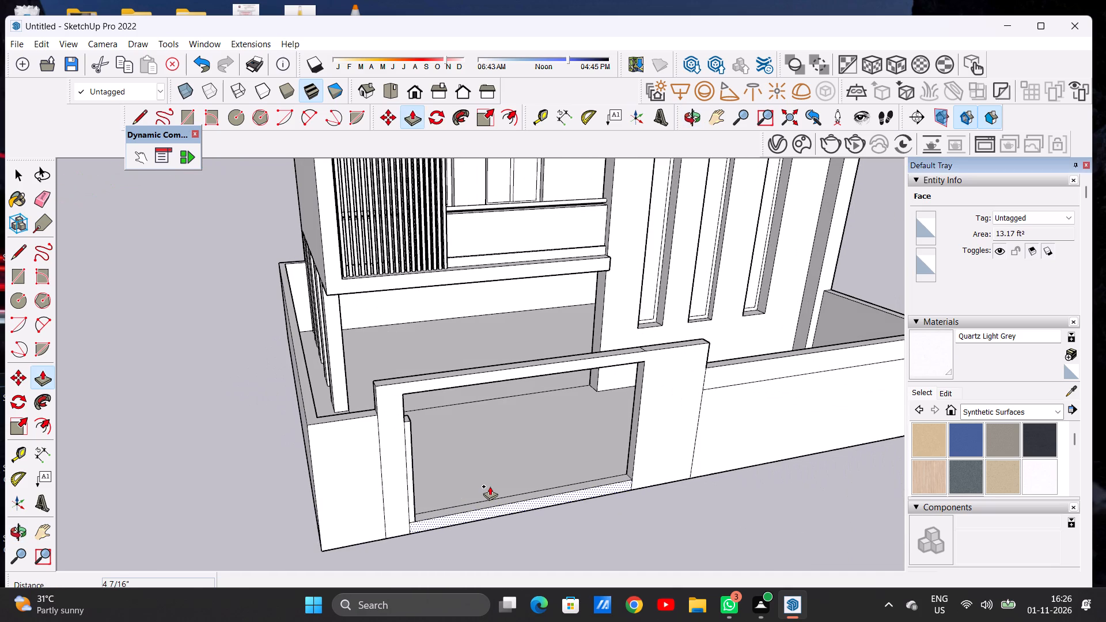
{"action": "key", "text": "space"}
Draw a line about 9 1/8" long across the gate opening's tower-side jamb, level with the top of the projecting strip opposite.
{"action": "middle_click_drag", "start_coordinate": [647, 451], "coordinate": [590, 439]}
{"action": "key", "text": "l"}
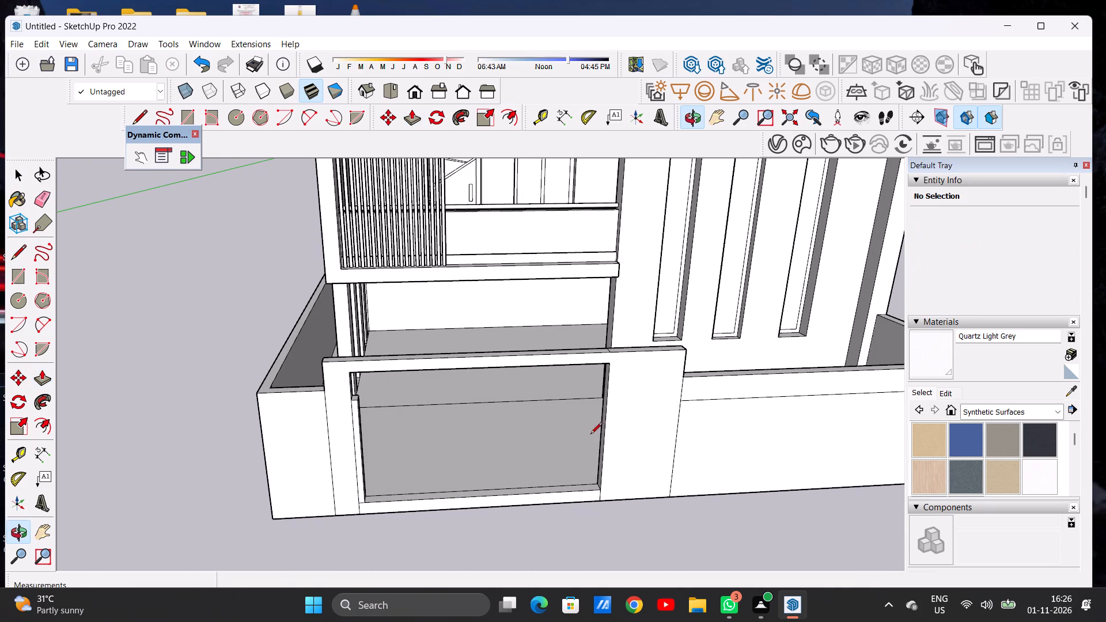
{"action": "scroll", "coordinate": [359, 388], "scroll_direction": "up", "scroll_amount": 4}
{"action": "scroll", "coordinate": [359, 388], "scroll_direction": "down", "scroll_amount": 1}
{"action": "scroll", "coordinate": [359, 388], "scroll_direction": "up", "scroll_amount": 3}
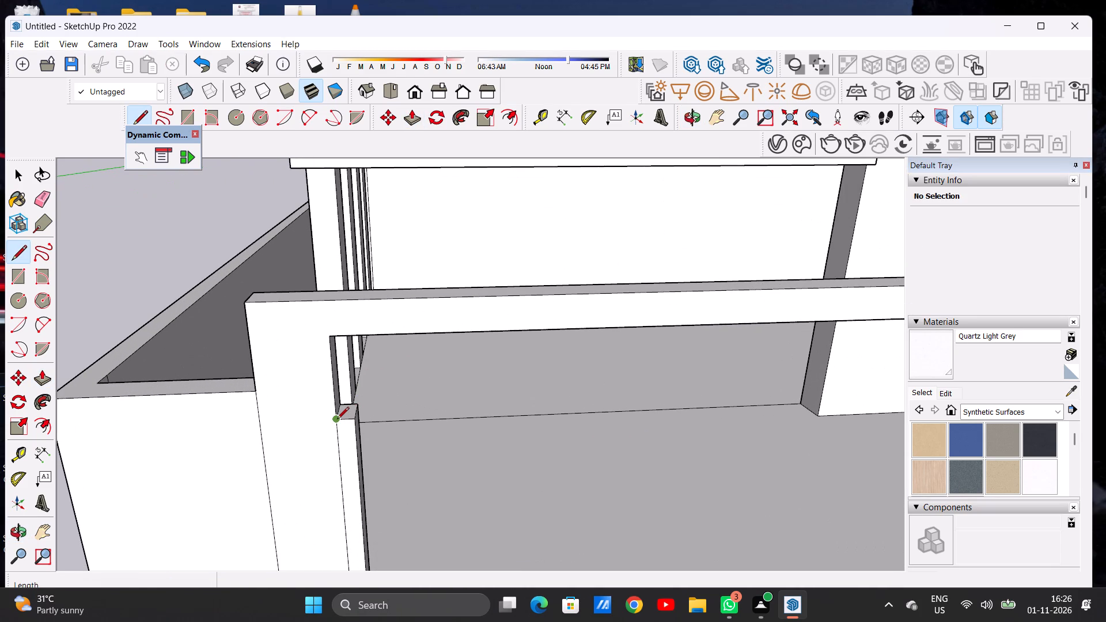
{"action": "left_click", "coordinate": [336, 420]}
{"action": "scroll", "coordinate": [399, 433], "scroll_direction": "down", "scroll_amount": 9}
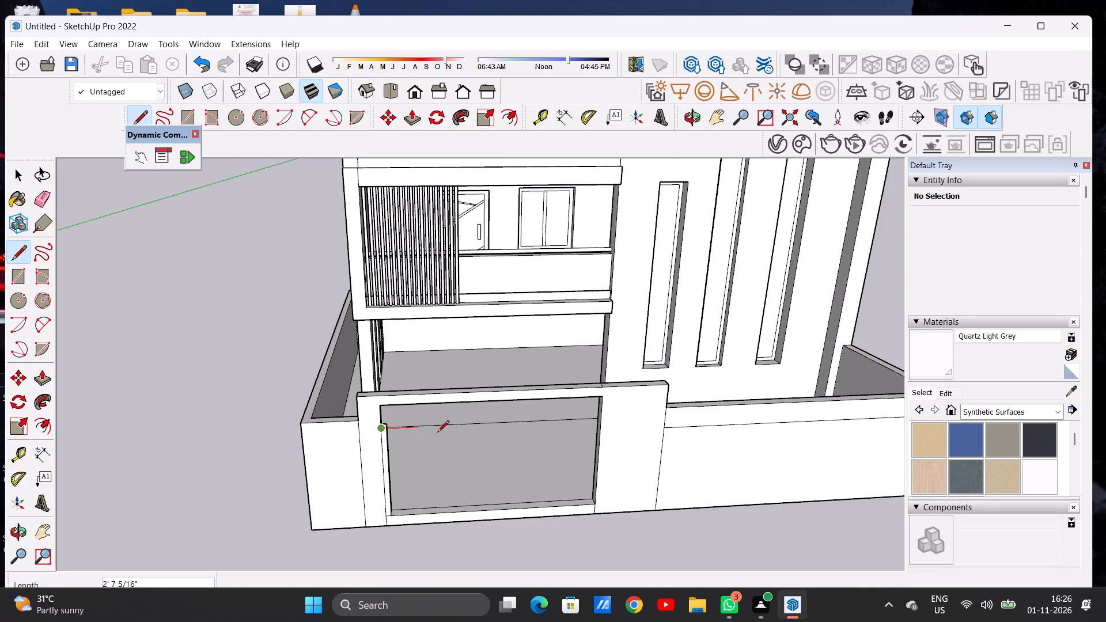
{"action": "scroll", "coordinate": [609, 430], "scroll_direction": "up", "scroll_amount": 8}
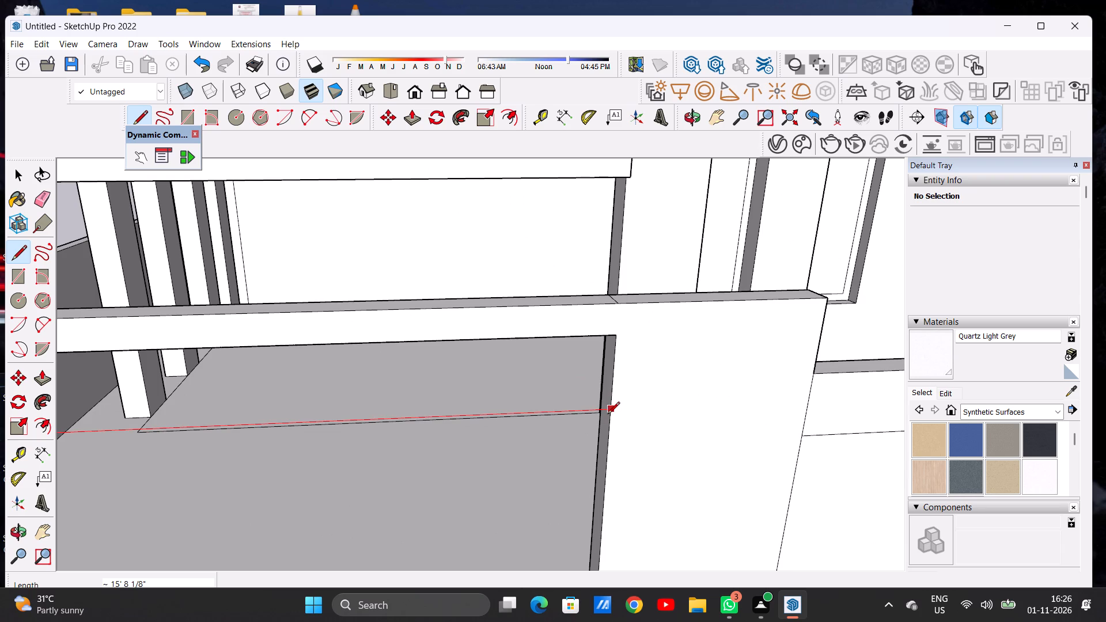
{"action": "key", "text": "space"}
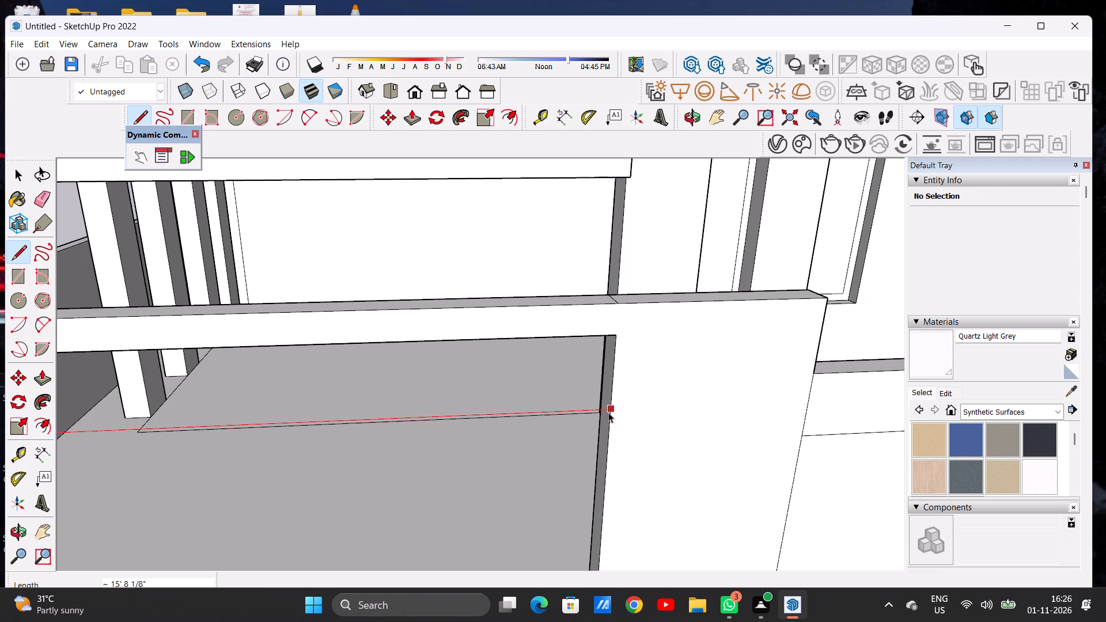
{"action": "key", "text": "l"}
{"action": "left_click", "coordinate": [609, 409]}
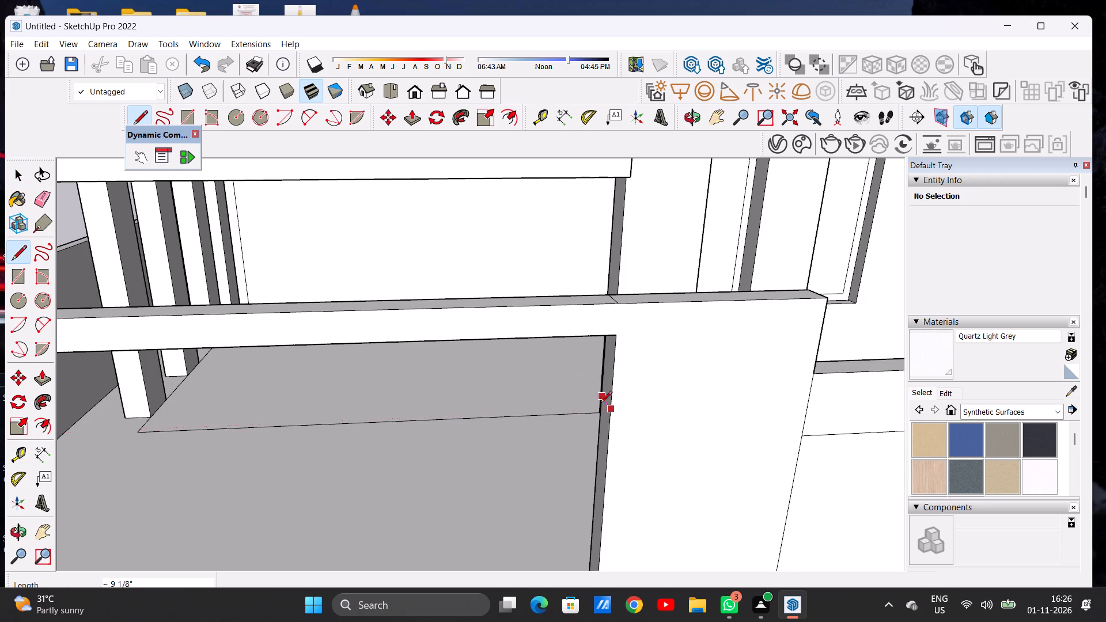
{"action": "scroll", "coordinate": [597, 399], "scroll_direction": "up", "scroll_amount": 6}
{"action": "scroll", "coordinate": [597, 399], "scroll_direction": "down", "scroll_amount": 5}
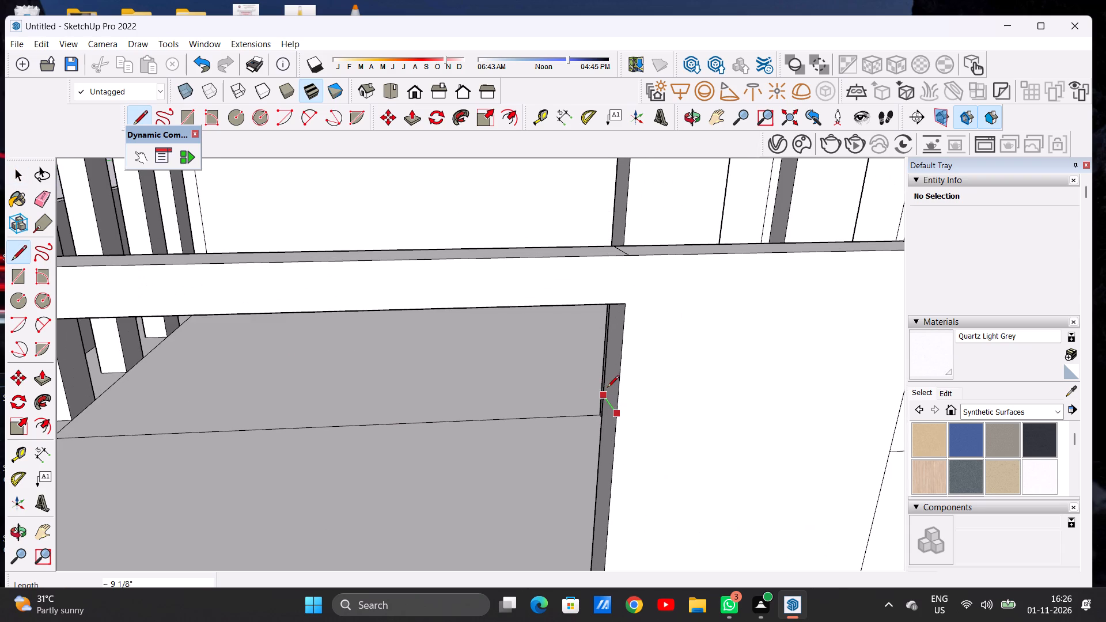
{"action": "left_click", "coordinate": [604, 389]}
{"action": "key", "text": "space"}
Push/Pull the tower-side jamb's face below the drawn line into the gate opening to form a second projecting strip.
{"action": "scroll", "coordinate": [609, 396], "scroll_direction": "down", "scroll_amount": 9}
{"action": "scroll", "coordinate": [601, 382], "scroll_direction": "up", "scroll_amount": 1}
{"action": "scroll", "coordinate": [601, 382], "scroll_direction": "down", "scroll_amount": 7}
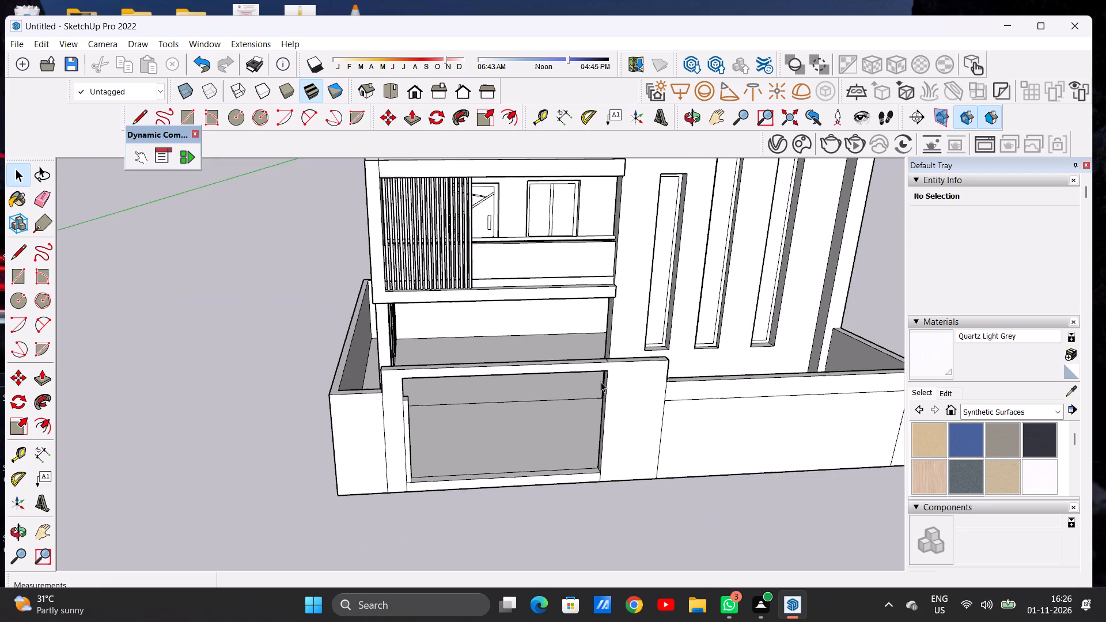
{"action": "scroll", "coordinate": [608, 448], "scroll_direction": "up", "scroll_amount": 1}
{"action": "scroll", "coordinate": [608, 449], "scroll_direction": "down", "scroll_amount": 1}
{"action": "scroll", "coordinate": [608, 450], "scroll_direction": "up", "scroll_amount": 2}
{"action": "scroll", "coordinate": [603, 456], "scroll_direction": "down", "scroll_amount": 1}
{"action": "scroll", "coordinate": [603, 458], "scroll_direction": "up", "scroll_amount": 1}
{"action": "scroll", "coordinate": [599, 465], "scroll_direction": "down", "scroll_amount": 1}
{"action": "scroll", "coordinate": [599, 465], "scroll_direction": "up", "scroll_amount": 4}
{"action": "middle_click_drag", "start_coordinate": [599, 465], "coordinate": [611, 475]}
{"action": "scroll", "coordinate": [611, 475], "scroll_direction": "up", "scroll_amount": 7}
{"action": "key", "text": "p"}
{"action": "scroll", "coordinate": [597, 474], "scroll_direction": "up", "scroll_amount": 4}
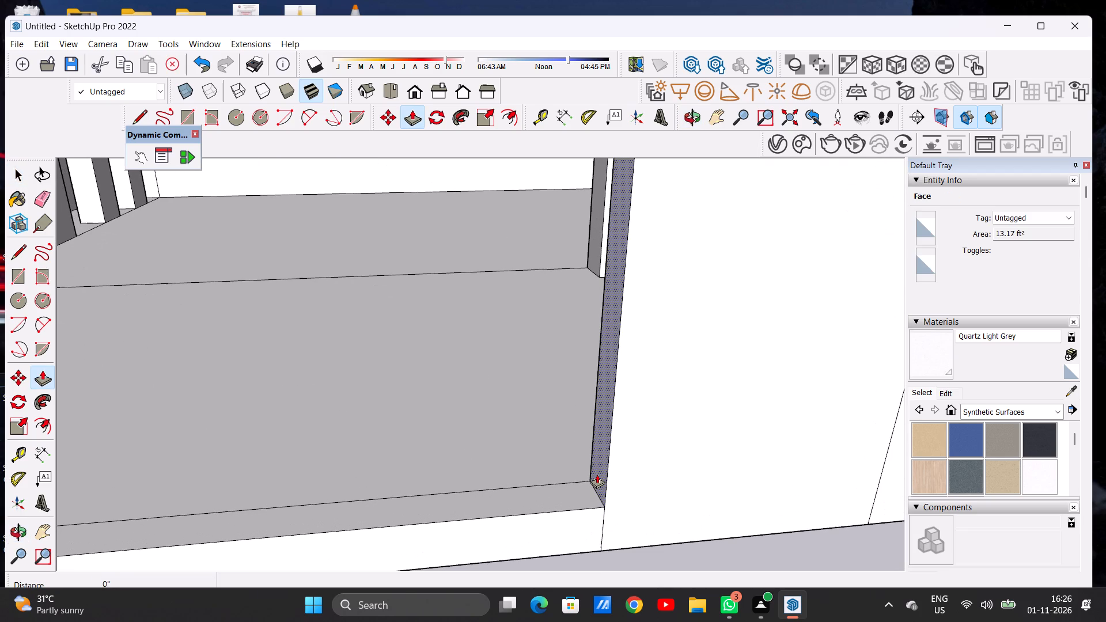
{"action": "left_click", "coordinate": [597, 474]}
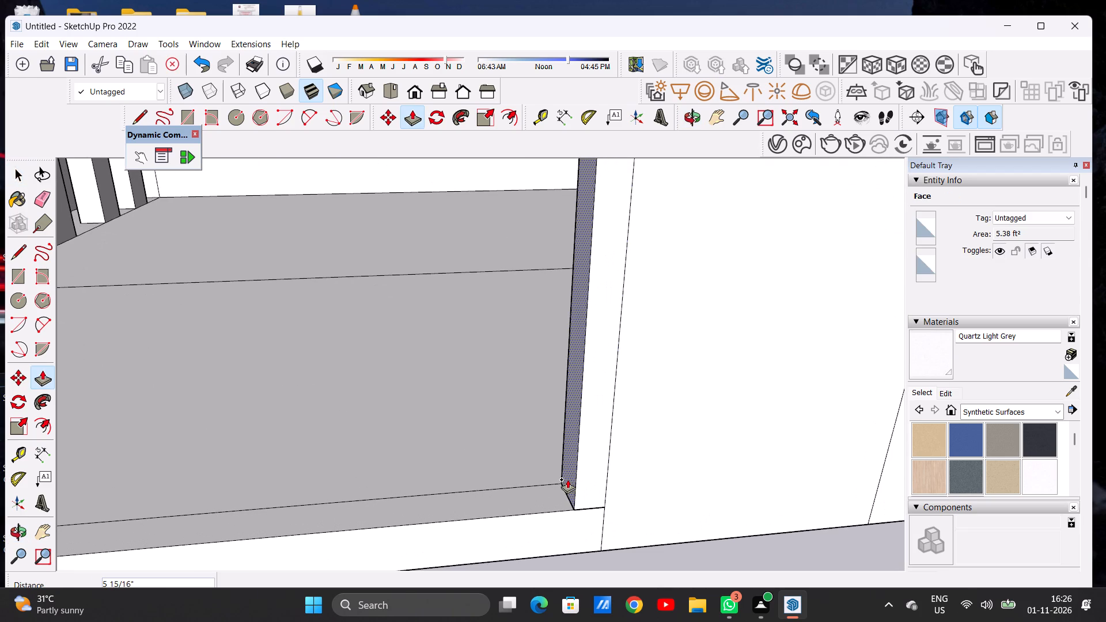
{"action": "left_click", "coordinate": [572, 479]}
{"action": "key", "text": "space"}
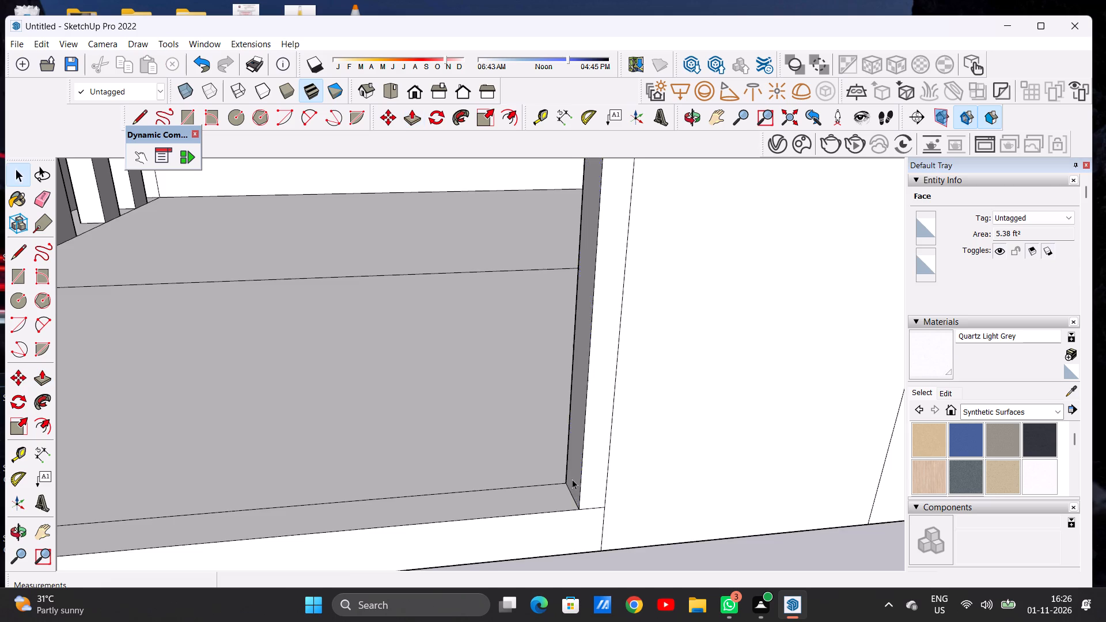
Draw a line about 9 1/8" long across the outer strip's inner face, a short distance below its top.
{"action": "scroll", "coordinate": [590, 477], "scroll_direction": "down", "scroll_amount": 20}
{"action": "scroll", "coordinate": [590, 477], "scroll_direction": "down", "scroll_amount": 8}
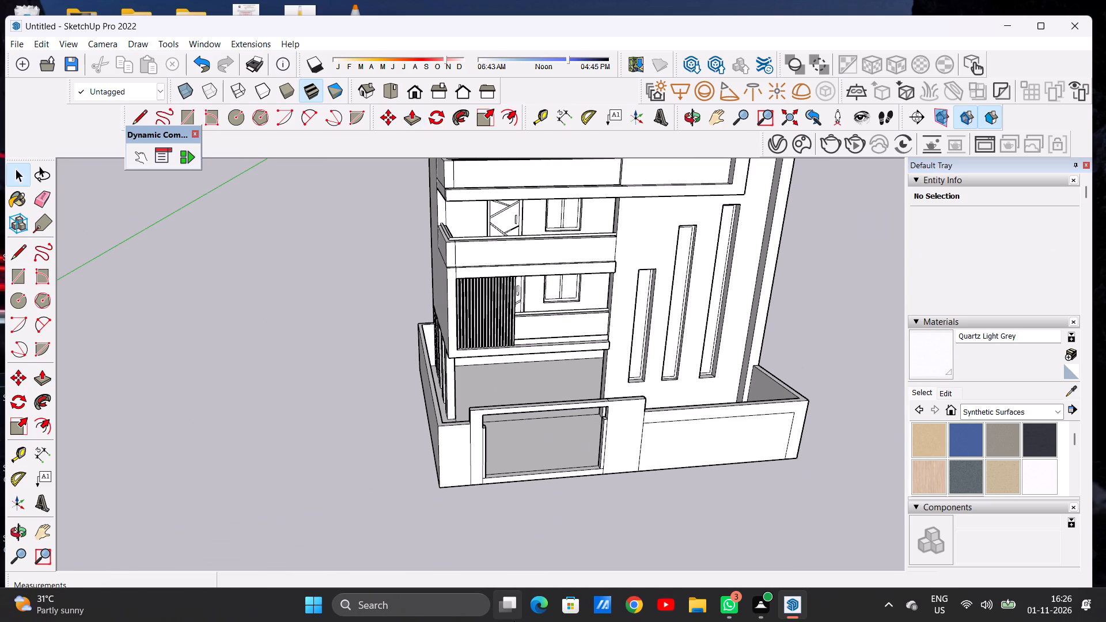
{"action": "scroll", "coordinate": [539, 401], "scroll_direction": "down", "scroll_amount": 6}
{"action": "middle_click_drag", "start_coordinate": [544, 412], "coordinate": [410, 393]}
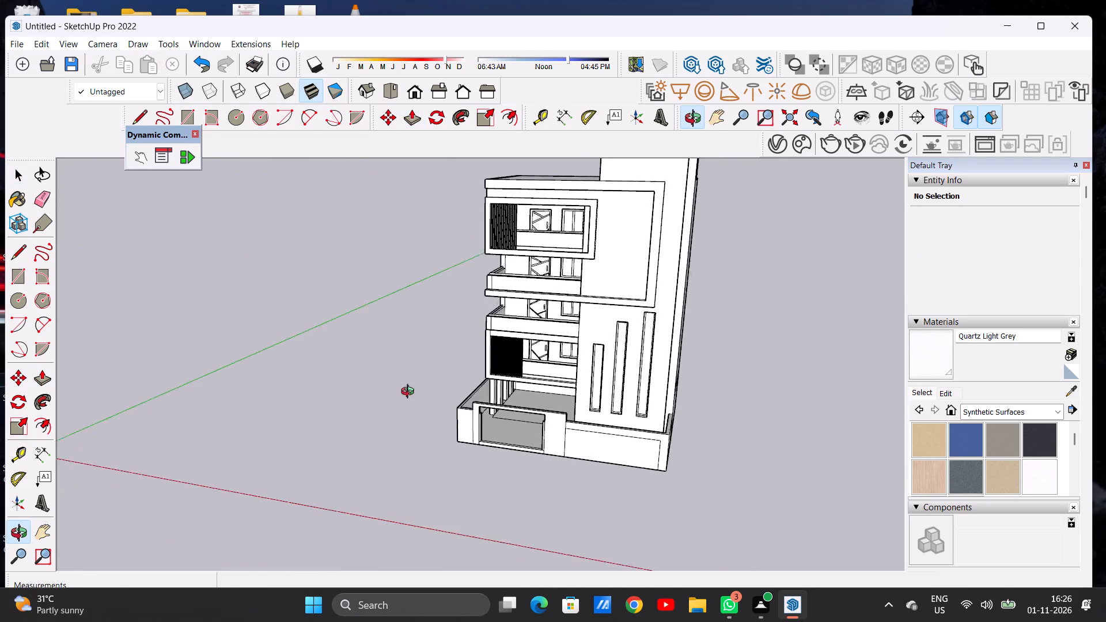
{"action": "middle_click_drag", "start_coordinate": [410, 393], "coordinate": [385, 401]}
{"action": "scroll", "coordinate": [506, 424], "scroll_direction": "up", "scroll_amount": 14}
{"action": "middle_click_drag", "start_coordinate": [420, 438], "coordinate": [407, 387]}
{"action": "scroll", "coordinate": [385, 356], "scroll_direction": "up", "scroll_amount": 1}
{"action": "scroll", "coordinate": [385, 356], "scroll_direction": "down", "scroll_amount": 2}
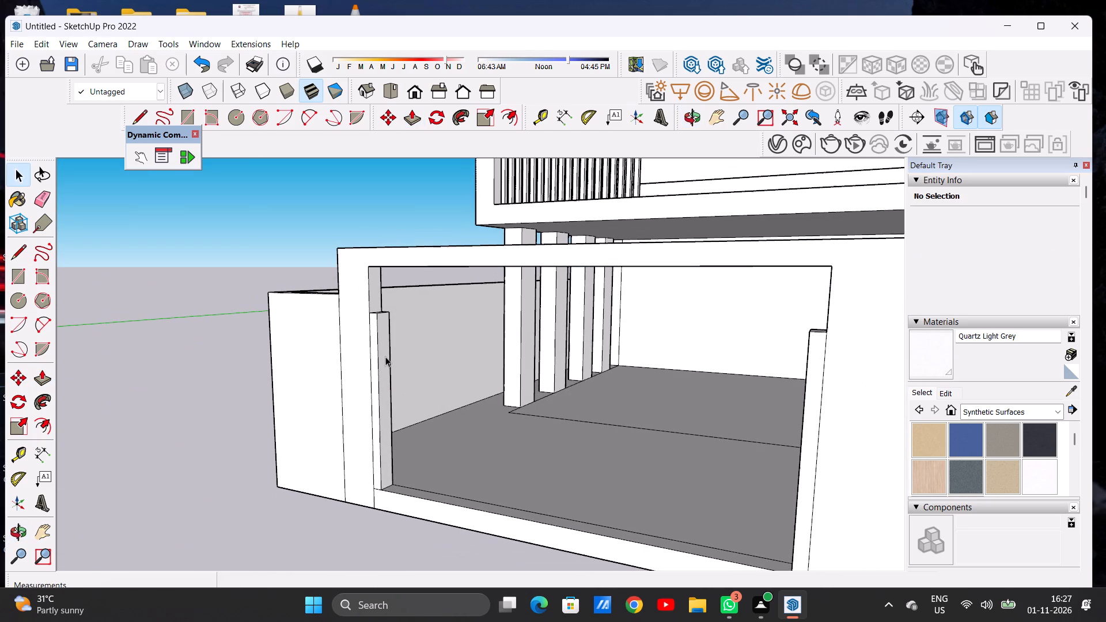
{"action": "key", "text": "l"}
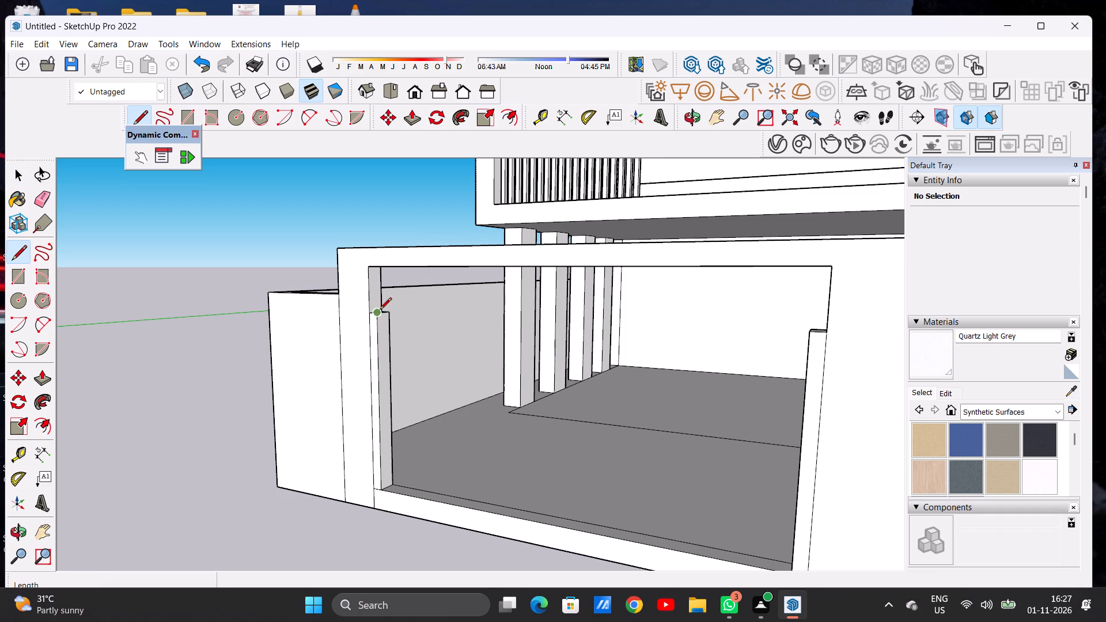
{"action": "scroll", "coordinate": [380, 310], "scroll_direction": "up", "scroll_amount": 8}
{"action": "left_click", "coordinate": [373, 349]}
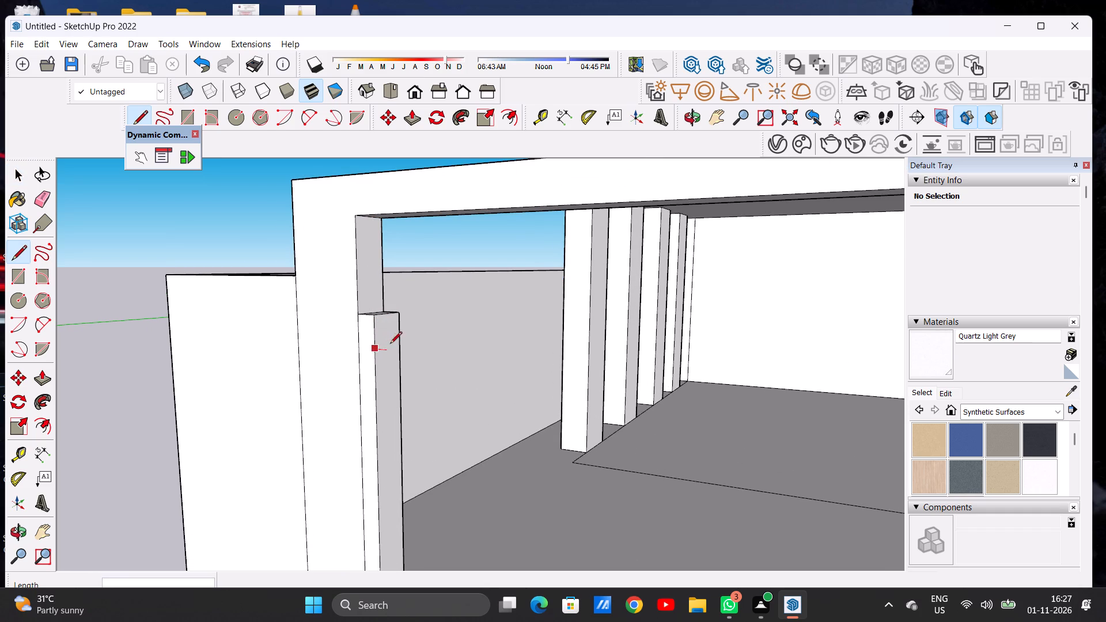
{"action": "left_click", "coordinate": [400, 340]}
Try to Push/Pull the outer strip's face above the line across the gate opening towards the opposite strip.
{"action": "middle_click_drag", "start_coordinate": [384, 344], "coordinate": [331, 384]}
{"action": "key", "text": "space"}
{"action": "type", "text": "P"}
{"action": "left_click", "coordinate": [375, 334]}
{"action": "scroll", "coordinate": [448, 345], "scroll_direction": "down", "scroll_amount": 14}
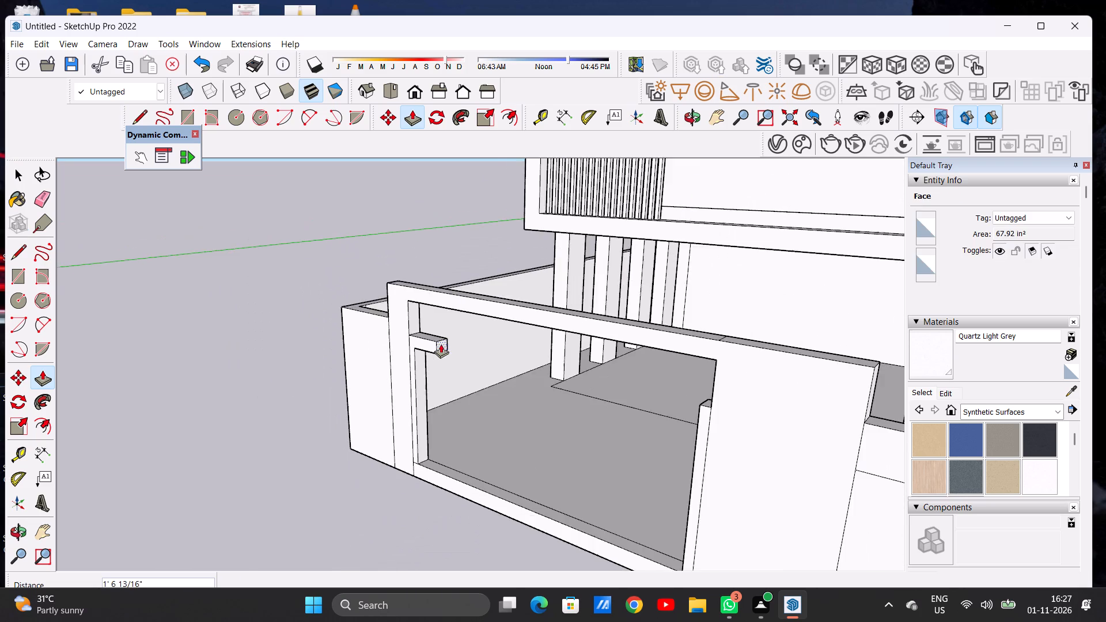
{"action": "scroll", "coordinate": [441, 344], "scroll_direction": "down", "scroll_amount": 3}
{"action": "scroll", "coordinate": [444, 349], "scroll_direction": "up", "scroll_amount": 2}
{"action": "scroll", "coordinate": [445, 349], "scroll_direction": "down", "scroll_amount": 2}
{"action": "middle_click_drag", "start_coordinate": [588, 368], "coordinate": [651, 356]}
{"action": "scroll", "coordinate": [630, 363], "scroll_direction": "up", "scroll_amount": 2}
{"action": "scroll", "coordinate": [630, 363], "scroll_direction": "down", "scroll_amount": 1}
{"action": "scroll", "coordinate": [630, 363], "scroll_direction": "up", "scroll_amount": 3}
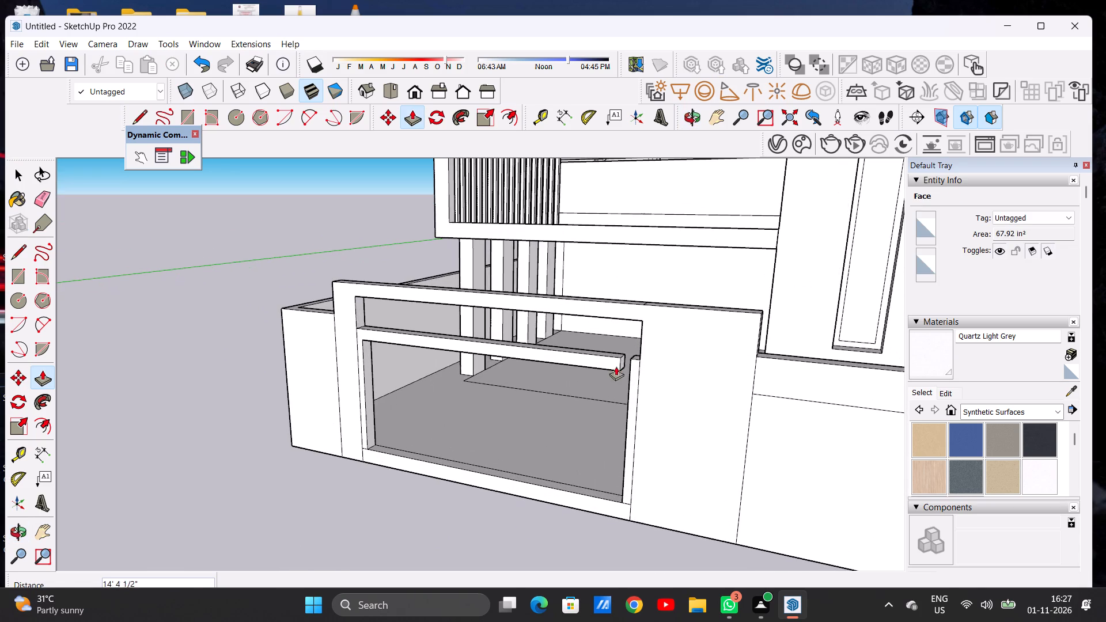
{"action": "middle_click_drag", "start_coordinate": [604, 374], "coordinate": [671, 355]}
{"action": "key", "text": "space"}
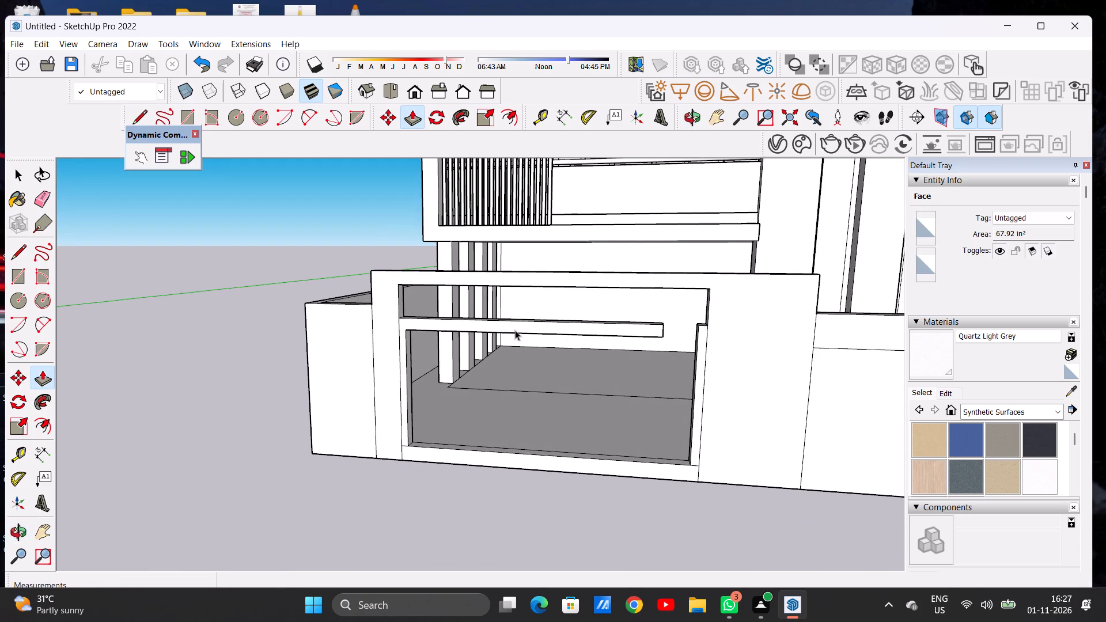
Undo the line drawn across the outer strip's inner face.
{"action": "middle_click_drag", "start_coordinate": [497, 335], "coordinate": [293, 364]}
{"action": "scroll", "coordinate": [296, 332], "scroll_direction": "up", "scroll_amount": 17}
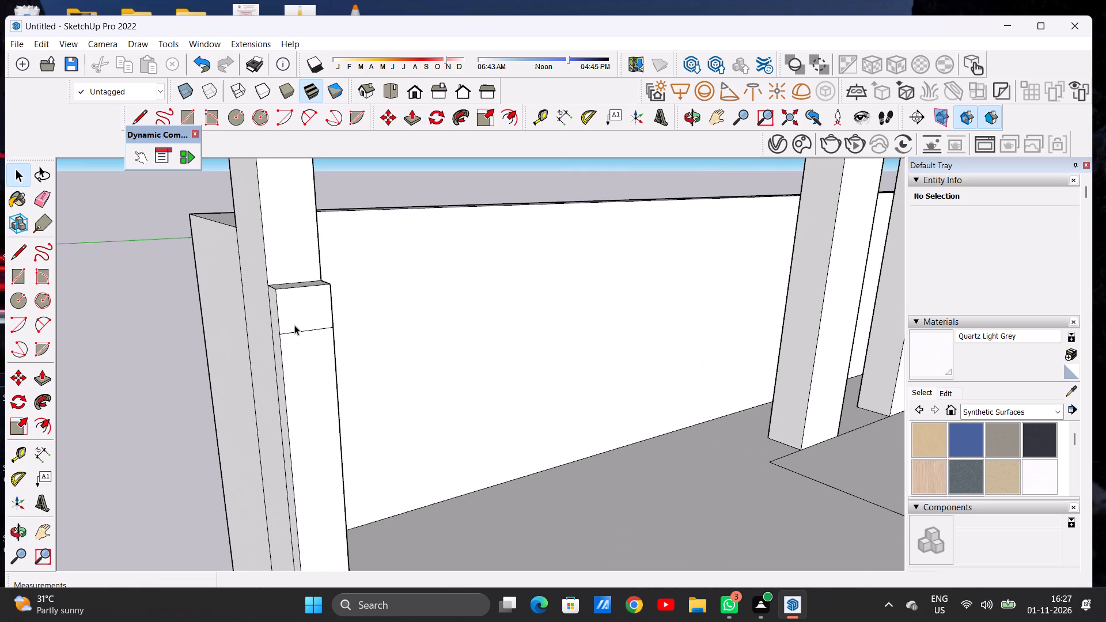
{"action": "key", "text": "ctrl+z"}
Draw a line about 9 1/8" long across the outer strip's inner face, close below its top edge.
{"action": "key", "text": "l"}
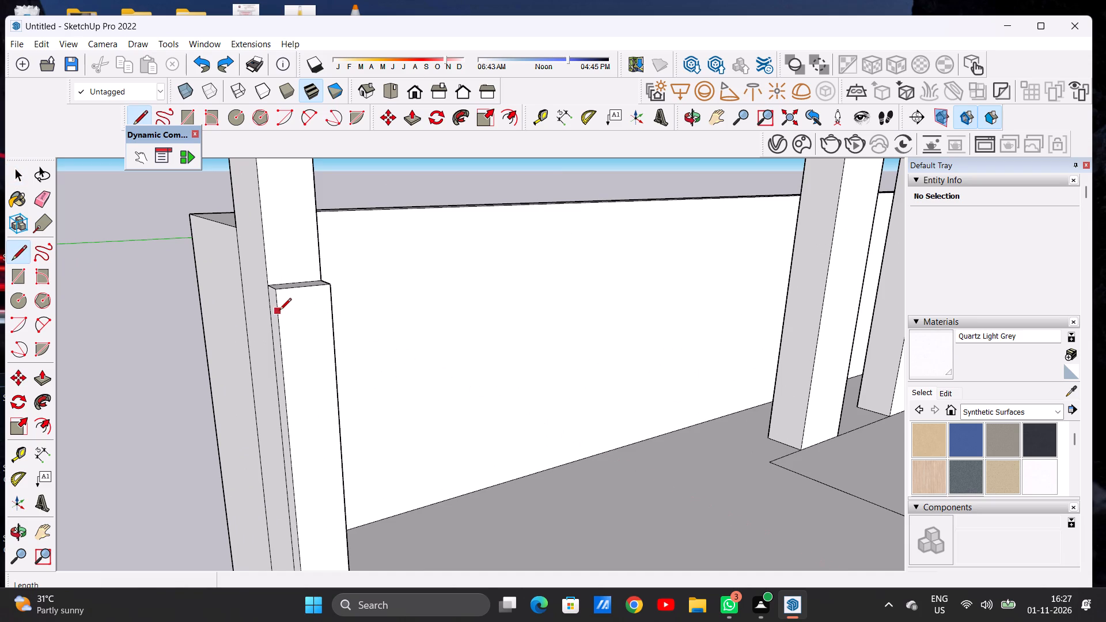
{"action": "left_click", "coordinate": [279, 311]}
{"action": "left_click", "coordinate": [329, 302]}
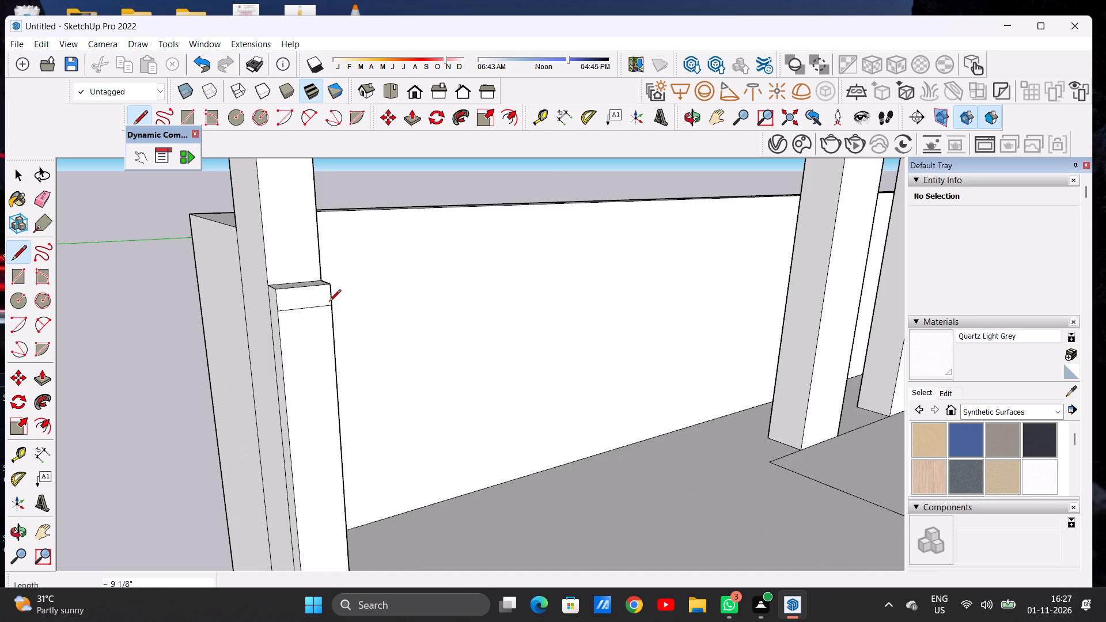
Push/Pull the outer strip's small face above the line about 14' 10 5/8" across the gate opening to meet the tower-side strip.
{"action": "key", "text": "p"}
{"action": "left_click", "coordinate": [312, 293]}
{"action": "scroll", "coordinate": [419, 359], "scroll_direction": "down", "scroll_amount": 1}
{"action": "scroll", "coordinate": [419, 359], "scroll_direction": "up", "scroll_amount": 1}
{"action": "scroll", "coordinate": [419, 359], "scroll_direction": "down", "scroll_amount": 4}
{"action": "scroll", "coordinate": [419, 359], "scroll_direction": "up", "scroll_amount": 1}
{"action": "scroll", "coordinate": [419, 359], "scroll_direction": "down", "scroll_amount": 1}
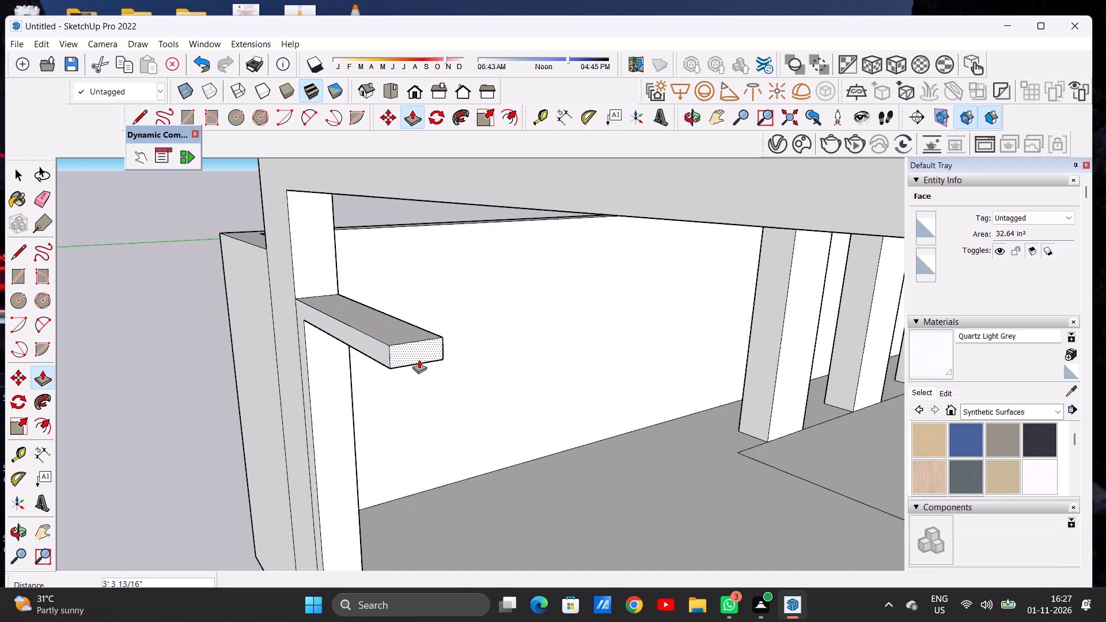
{"action": "scroll", "coordinate": [419, 359], "scroll_direction": "down", "scroll_amount": 16}
{"action": "middle_click_drag", "start_coordinate": [488, 409], "coordinate": [653, 382]}
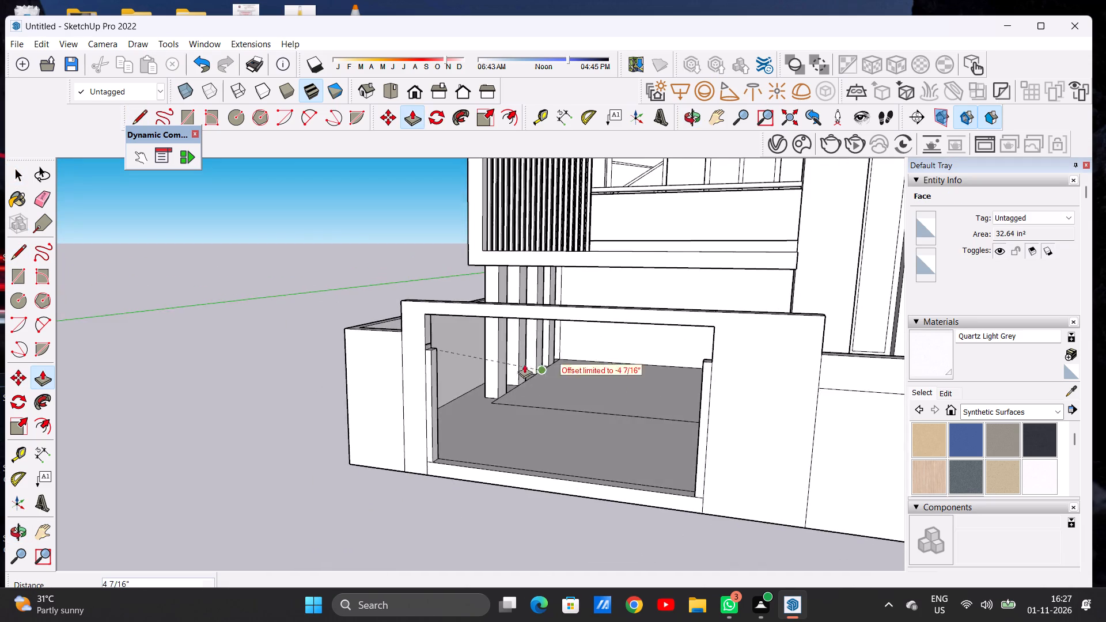
{"action": "scroll", "coordinate": [517, 371], "scroll_direction": "down", "scroll_amount": 6}
{"action": "scroll", "coordinate": [595, 373], "scroll_direction": "up", "scroll_amount": 3}
{"action": "scroll", "coordinate": [595, 373], "scroll_direction": "down", "scroll_amount": 1}
{"action": "scroll", "coordinate": [595, 373], "scroll_direction": "up", "scroll_amount": 2}
{"action": "scroll", "coordinate": [626, 365], "scroll_direction": "down", "scroll_amount": 1}
{"action": "scroll", "coordinate": [626, 364], "scroll_direction": "up", "scroll_amount": 1}
{"action": "scroll", "coordinate": [626, 364], "scroll_direction": "down", "scroll_amount": 1}
{"action": "scroll", "coordinate": [626, 364], "scroll_direction": "up", "scroll_amount": 3}
{"action": "middle_click_drag", "start_coordinate": [606, 369], "coordinate": [646, 369]}
{"action": "scroll", "coordinate": [644, 354], "scroll_direction": "up", "scroll_amount": 3}
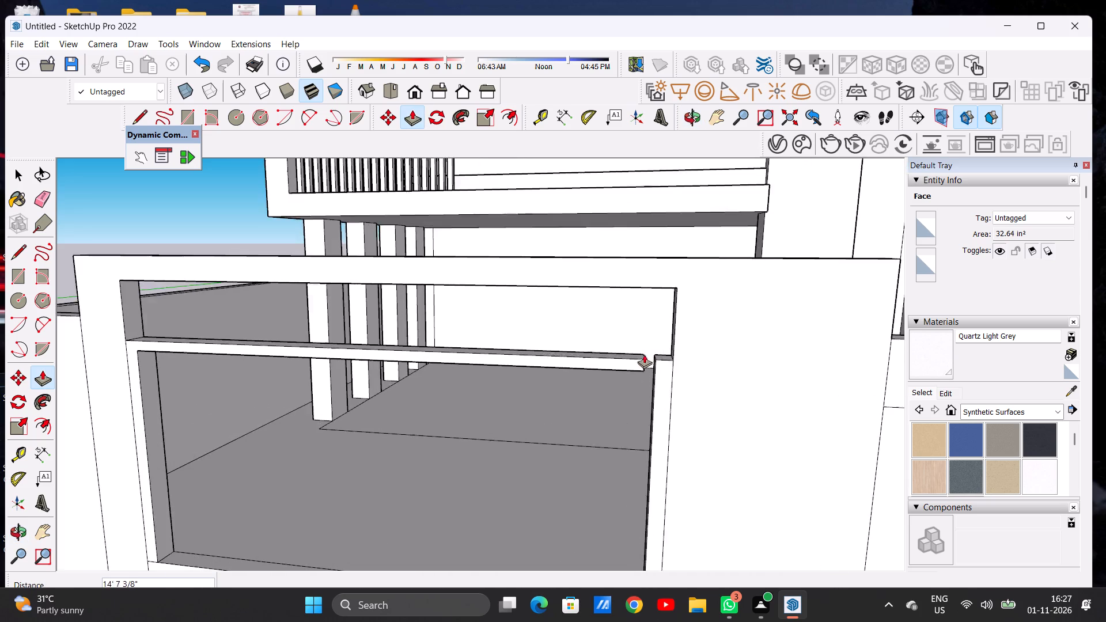
{"action": "scroll", "coordinate": [644, 354], "scroll_direction": "up", "scroll_amount": 11}
{"action": "scroll", "coordinate": [622, 375], "scroll_direction": "down", "scroll_amount": 20}
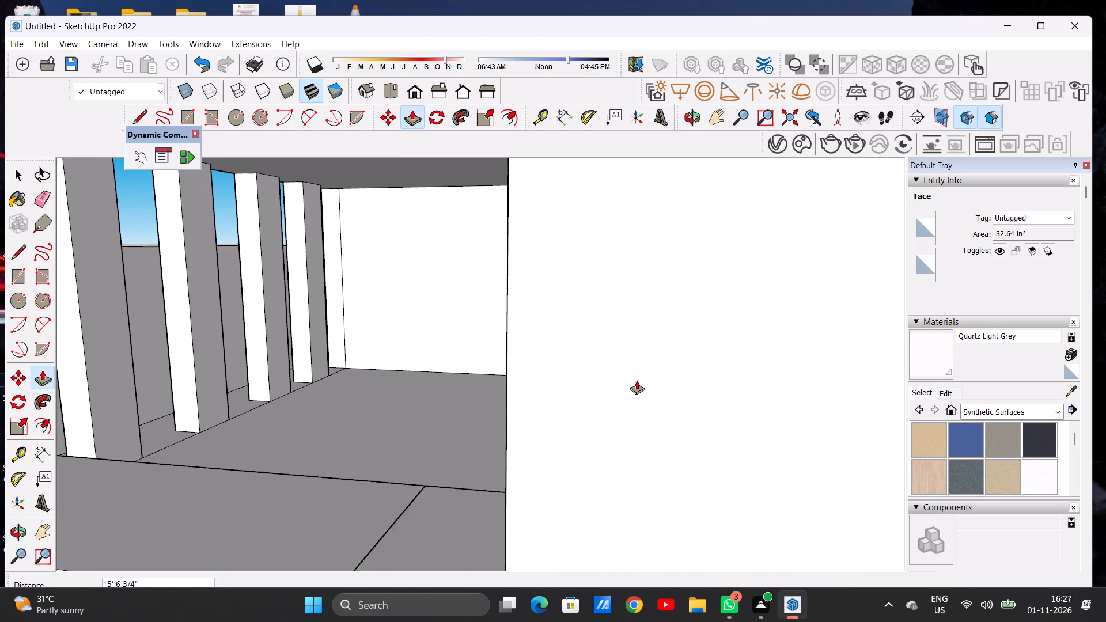
{"action": "scroll", "coordinate": [637, 380], "scroll_direction": "down", "scroll_amount": 17}
{"action": "scroll", "coordinate": [555, 437], "scroll_direction": "up", "scroll_amount": 8}
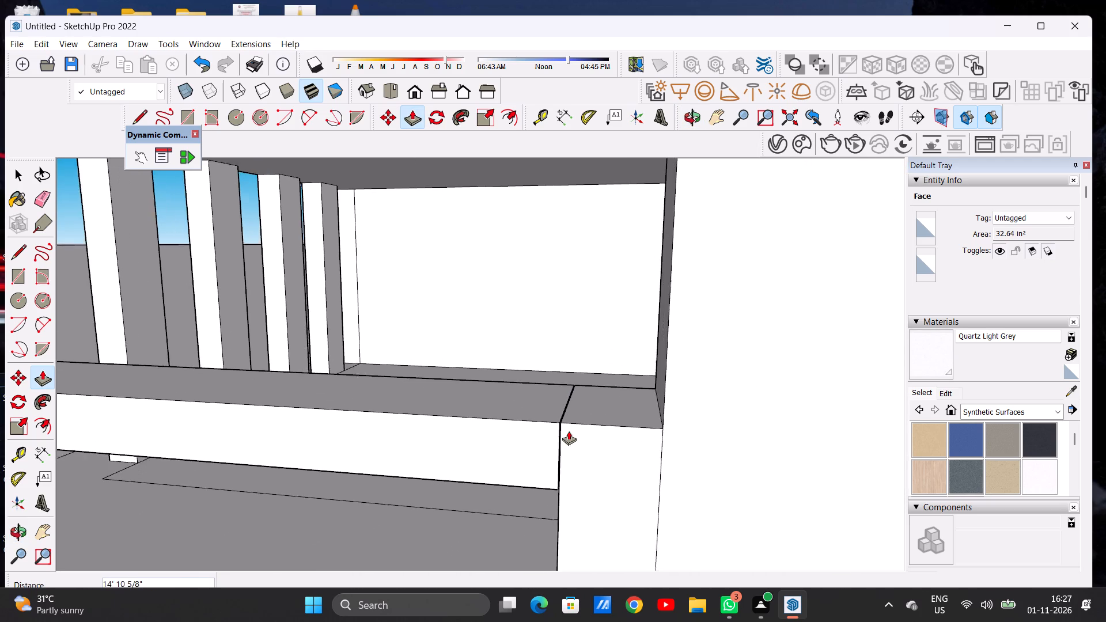
{"action": "scroll", "coordinate": [569, 431], "scroll_direction": "up", "scroll_amount": 3}
{"action": "left_click", "coordinate": [559, 416]}
{"action": "key", "text": "space"}
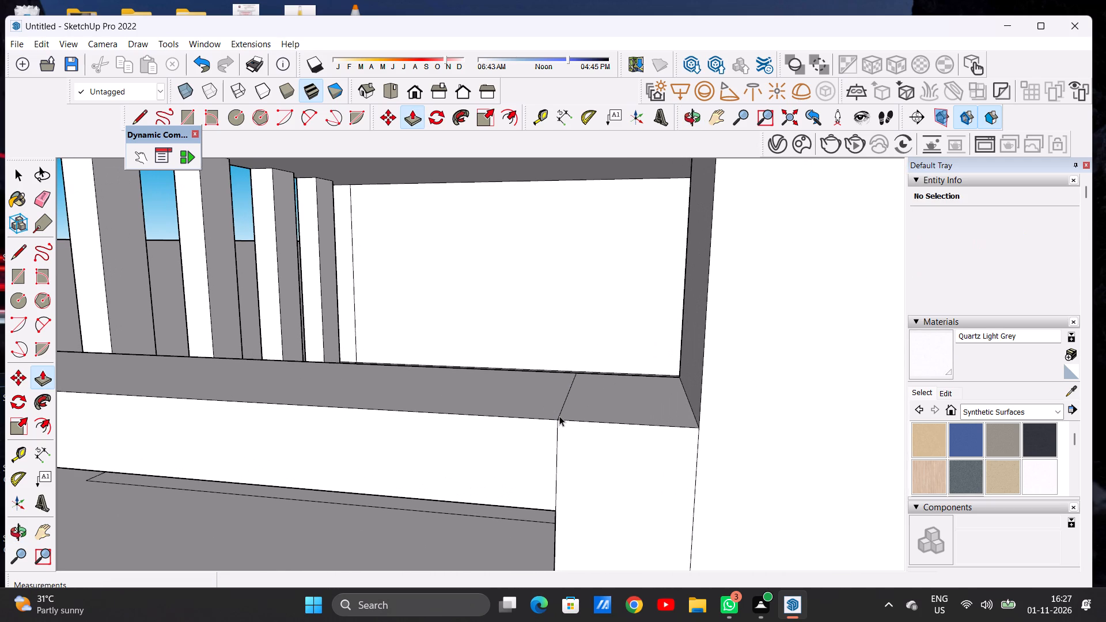
Erase the seam edge on the front where the new crossbar meets the tower-side strip.
{"action": "type", "text": "E"}
{"action": "left_click_drag", "start_coordinate": [562, 446], "coordinate": [551, 452]}
{"action": "key", "text": "space"}
Push/Pull the tower-side strip's inner face below the crossbar back about 1 11/16" towards the tower.
{"action": "scroll", "coordinate": [584, 431], "scroll_direction": "down", "scroll_amount": 7}
{"action": "scroll", "coordinate": [585, 431], "scroll_direction": "up", "scroll_amount": 1}
{"action": "scroll", "coordinate": [585, 431], "scroll_direction": "down", "scroll_amount": 7}
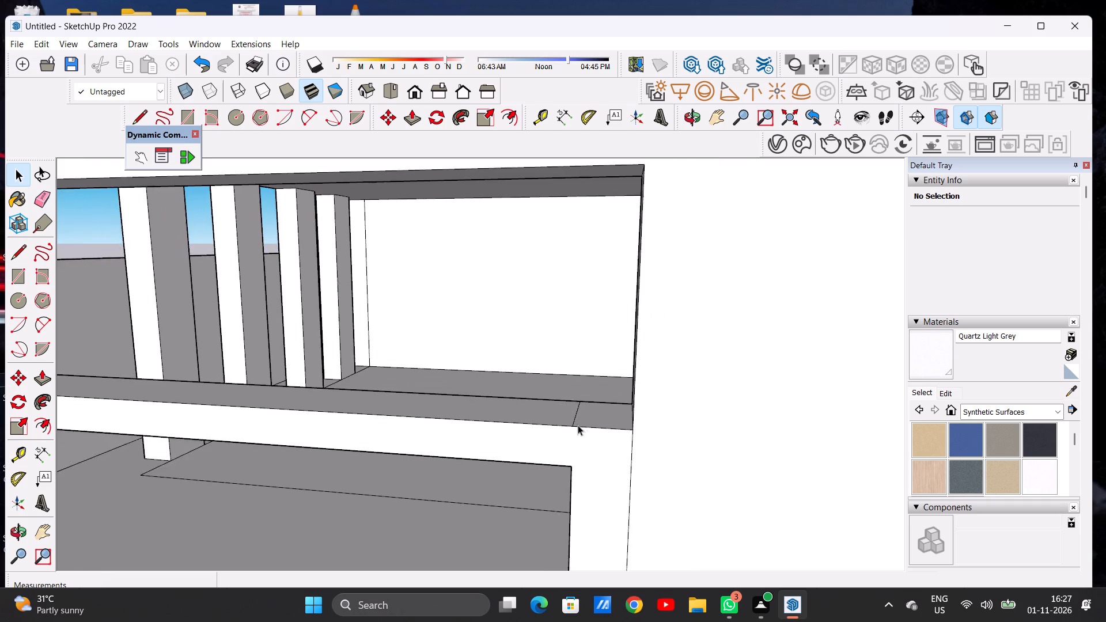
{"action": "scroll", "coordinate": [578, 425], "scroll_direction": "down", "scroll_amount": 11}
{"action": "middle_click_drag", "start_coordinate": [397, 421], "coordinate": [438, 404]}
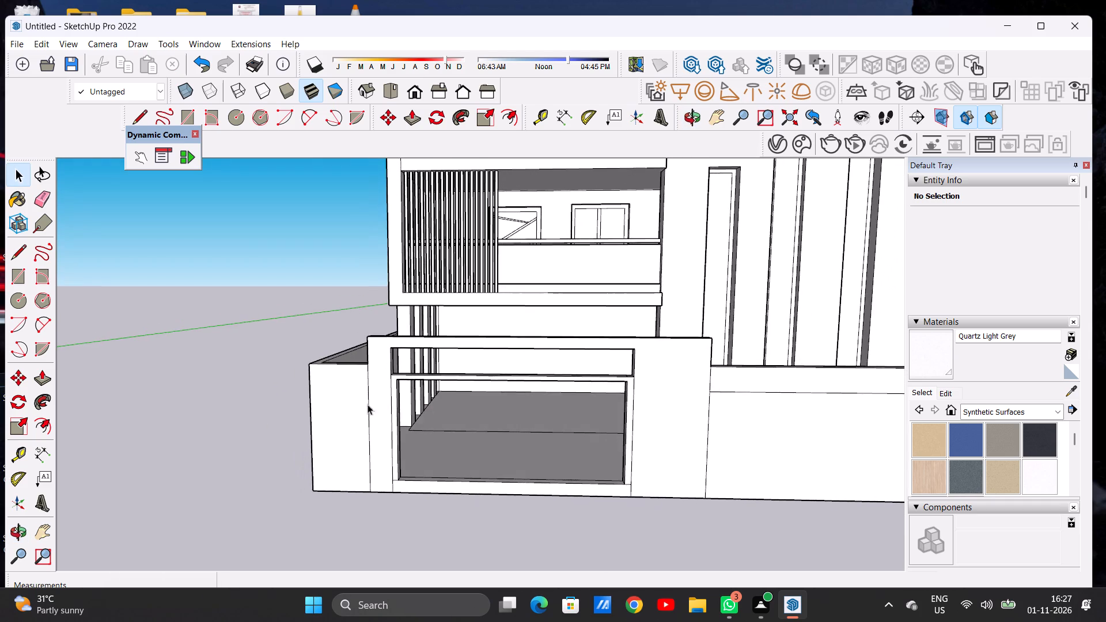
{"action": "scroll", "coordinate": [358, 409], "scroll_direction": "down", "scroll_amount": 4}
{"action": "middle_click_drag", "start_coordinate": [400, 438], "coordinate": [414, 441]}
{"action": "scroll", "coordinate": [448, 469], "scroll_direction": "up", "scroll_amount": 1}
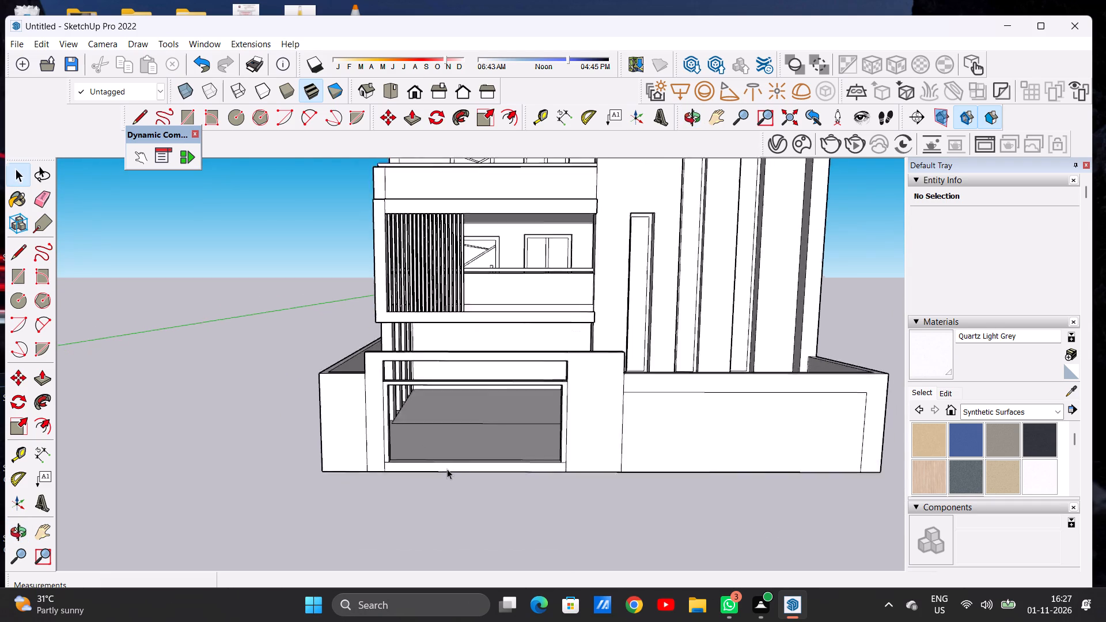
{"action": "scroll", "coordinate": [447, 469], "scroll_direction": "up", "scroll_amount": 7}
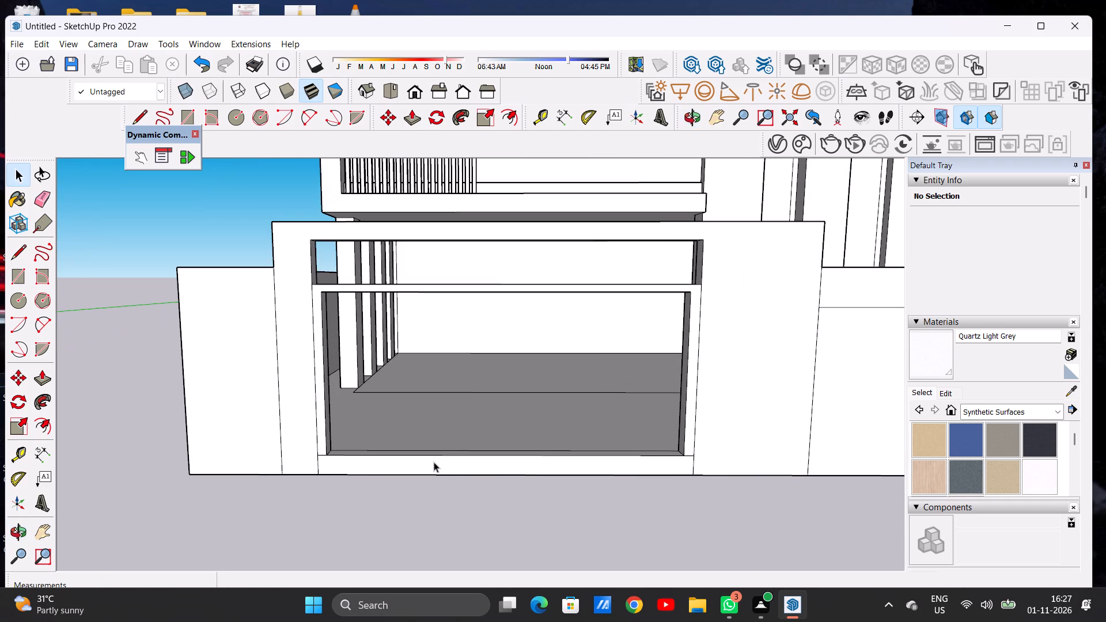
{"action": "scroll", "coordinate": [421, 440], "scroll_direction": "down", "scroll_amount": 4}
{"action": "middle_click_drag", "start_coordinate": [446, 439], "coordinate": [520, 453]}
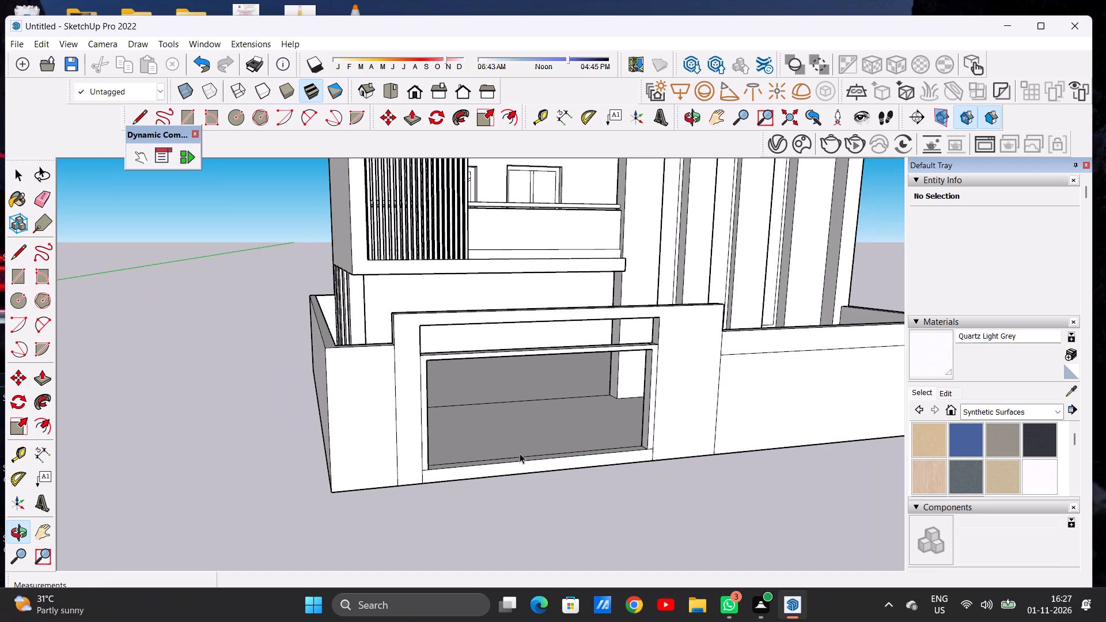
{"action": "key", "text": "p"}
{"action": "scroll", "coordinate": [645, 417], "scroll_direction": "up", "scroll_amount": 1}
{"action": "scroll", "coordinate": [645, 417], "scroll_direction": "down", "scroll_amount": 1}
{"action": "scroll", "coordinate": [645, 423], "scroll_direction": "up", "scroll_amount": 1}
{"action": "scroll", "coordinate": [646, 441], "scroll_direction": "down", "scroll_amount": 1}
{"action": "scroll", "coordinate": [646, 441], "scroll_direction": "up", "scroll_amount": 1}
{"action": "scroll", "coordinate": [646, 441], "scroll_direction": "down", "scroll_amount": 1}
{"action": "scroll", "coordinate": [646, 441], "scroll_direction": "up", "scroll_amount": 6}
{"action": "scroll", "coordinate": [646, 441], "scroll_direction": "down", "scroll_amount": 1}
{"action": "scroll", "coordinate": [646, 441], "scroll_direction": "up", "scroll_amount": 1}
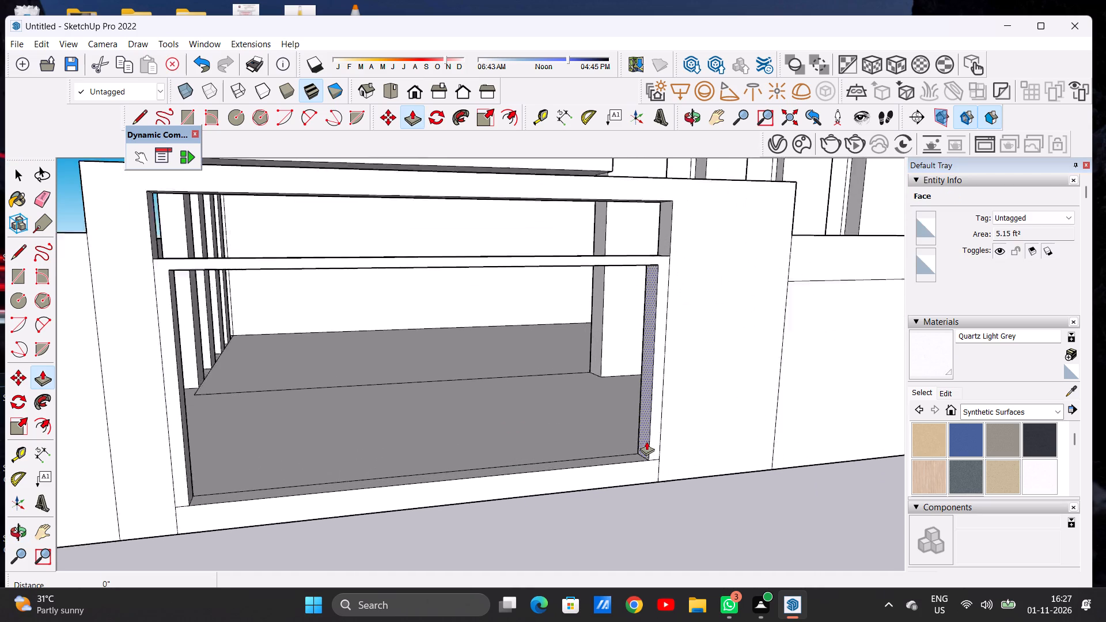
{"action": "scroll", "coordinate": [646, 441], "scroll_direction": "up", "scroll_amount": 3}
{"action": "scroll", "coordinate": [646, 441], "scroll_direction": "down", "scroll_amount": 1}
{"action": "scroll", "coordinate": [646, 441], "scroll_direction": "up", "scroll_amount": 4}
{"action": "left_click", "coordinate": [646, 441]}
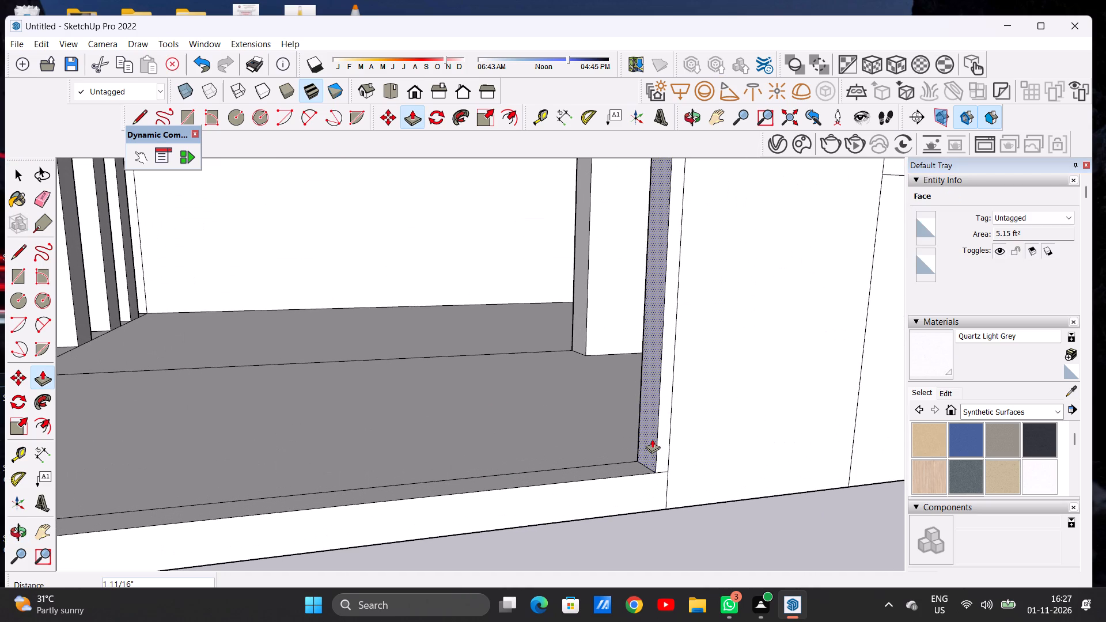
{"action": "left_click", "coordinate": [652, 439]}
{"action": "key", "text": "space"}
Draw two closely spaced lines, each about 9 1/8" long, across the gate opening's bottom sill, on the outer-strip side of its middle.
{"action": "scroll", "coordinate": [646, 456], "scroll_direction": "down", "scroll_amount": 14}
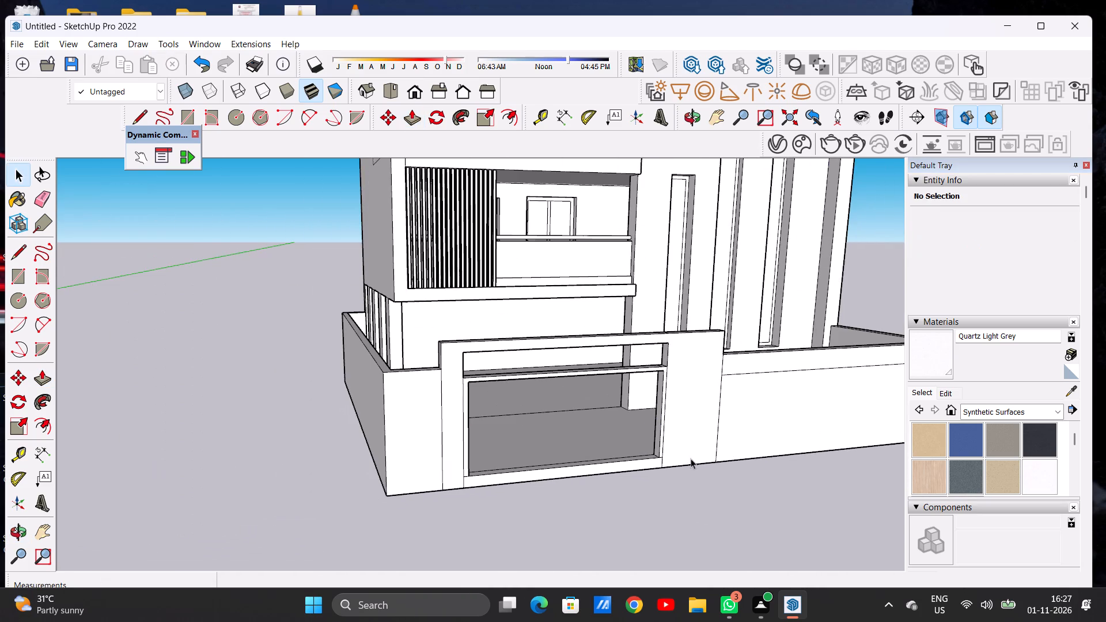
{"action": "middle_click_drag", "start_coordinate": [688, 458], "coordinate": [600, 442]}
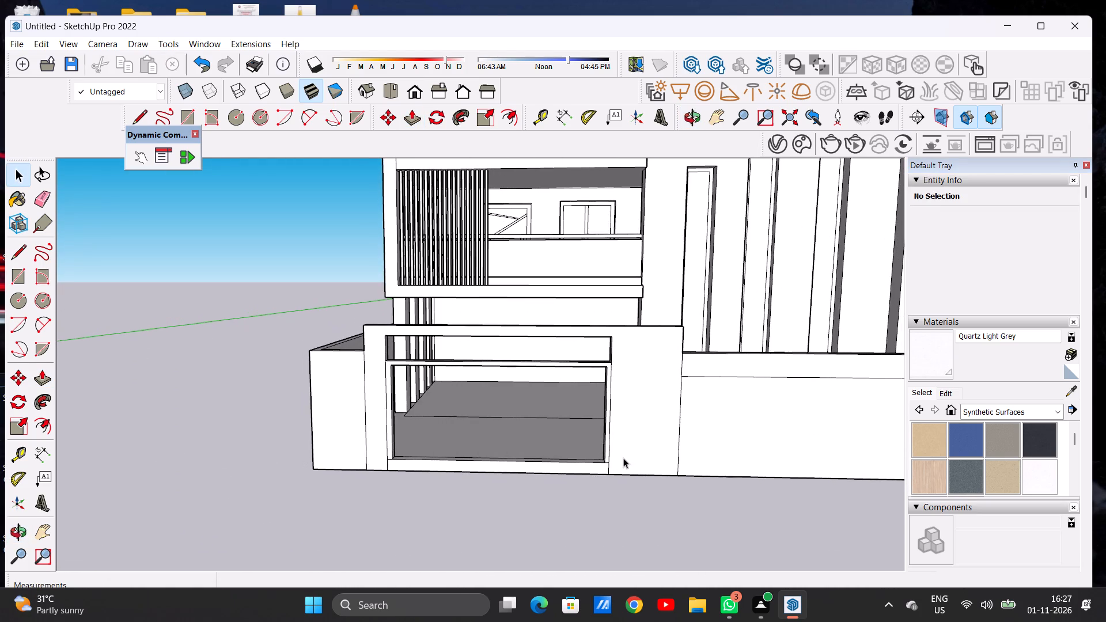
{"action": "scroll", "coordinate": [623, 470], "scroll_direction": "down", "scroll_amount": 5}
{"action": "scroll", "coordinate": [563, 396], "scroll_direction": "up", "scroll_amount": 7}
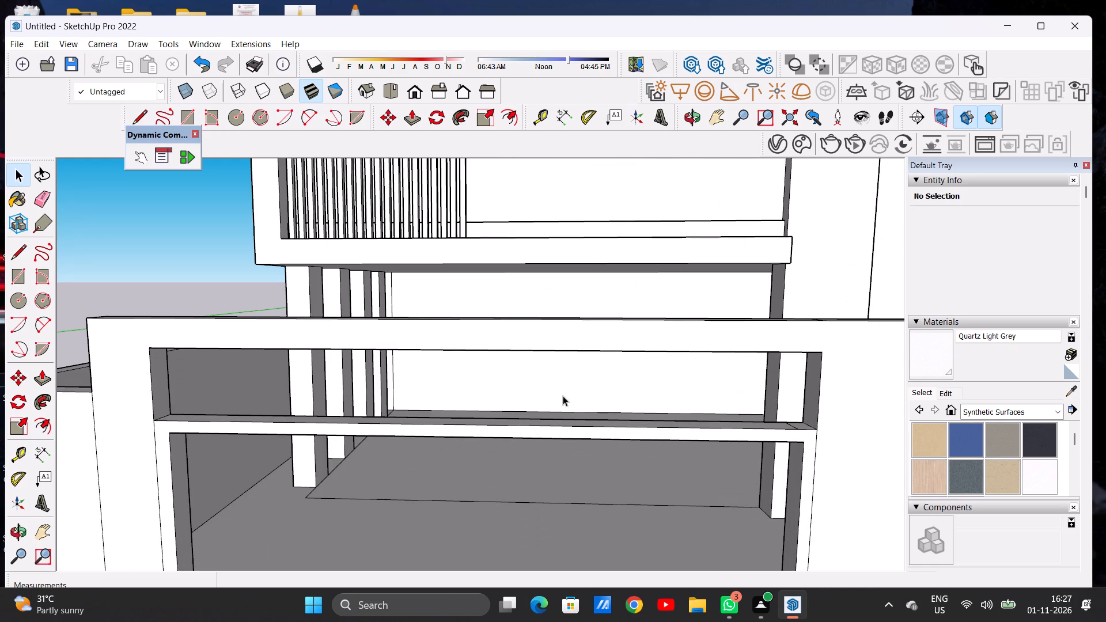
{"action": "key", "text": "l"}
{"action": "scroll", "coordinate": [523, 392], "scroll_direction": "down", "scroll_amount": 3}
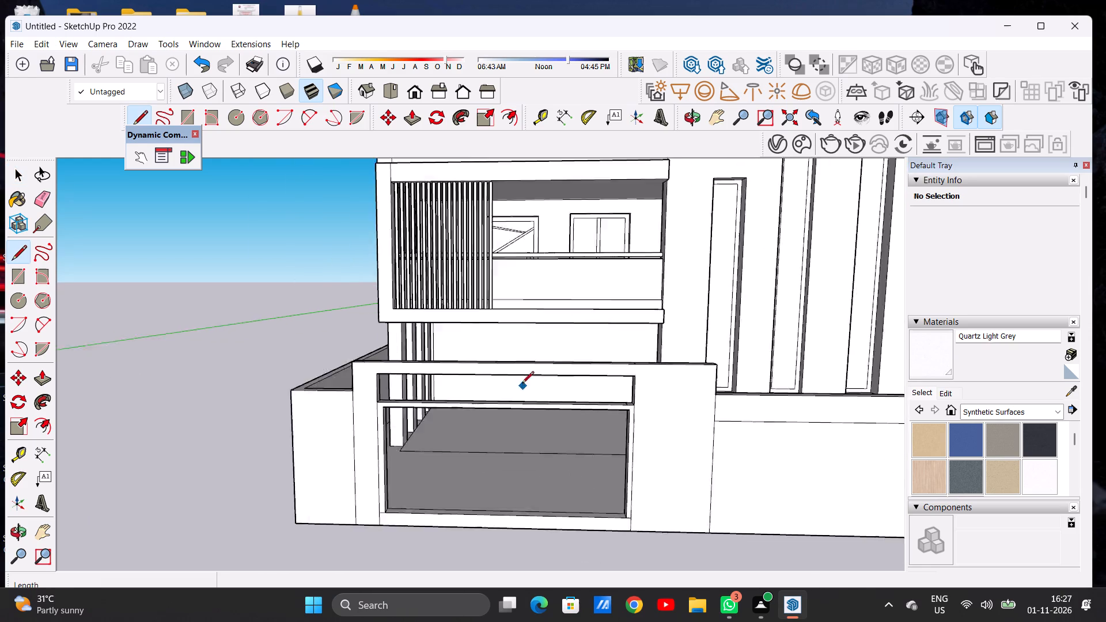
{"action": "scroll", "coordinate": [522, 384], "scroll_direction": "down", "scroll_amount": 7}
{"action": "middle_click_drag", "start_coordinate": [488, 422], "coordinate": [489, 503]}
{"action": "scroll", "coordinate": [490, 454], "scroll_direction": "up", "scroll_amount": 5}
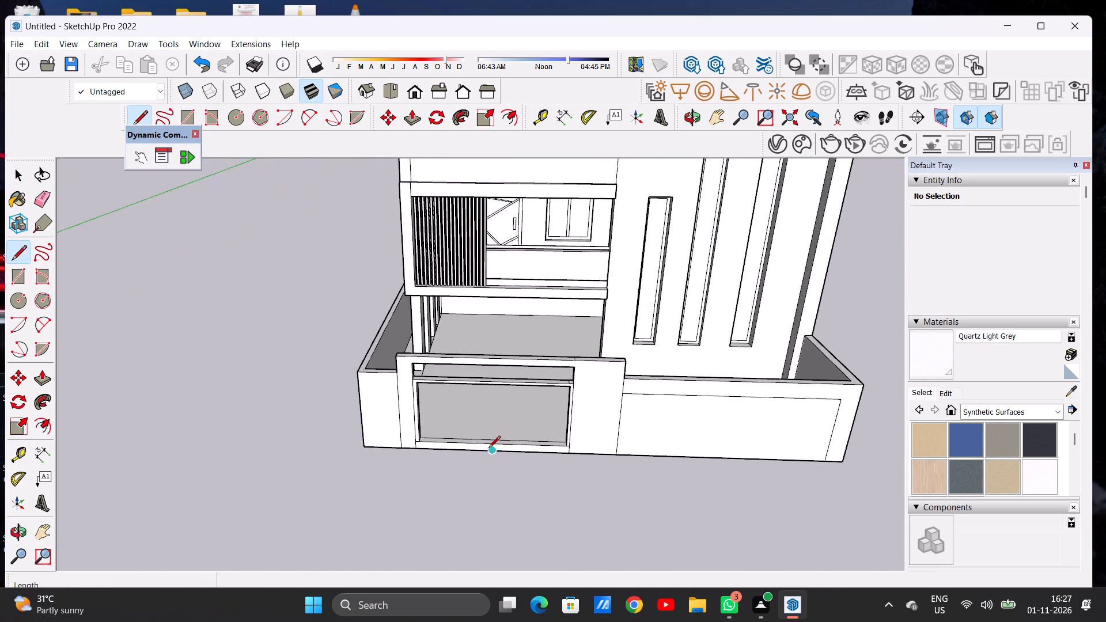
{"action": "scroll", "coordinate": [488, 449], "scroll_direction": "up", "scroll_amount": 10}
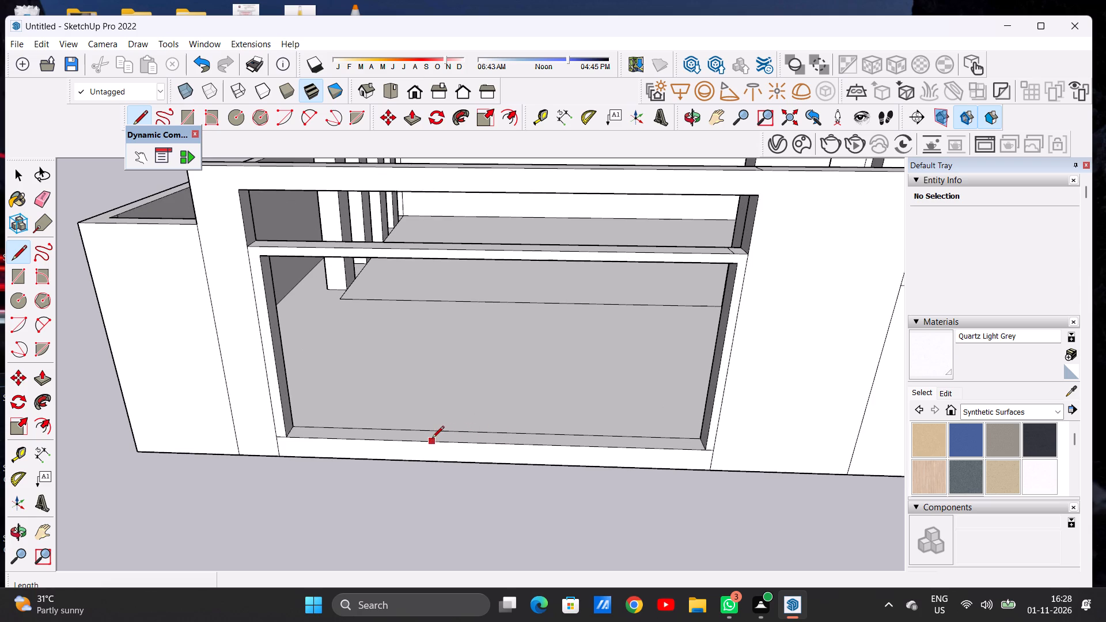
{"action": "middle_click_drag", "start_coordinate": [455, 429], "coordinate": [464, 502]}
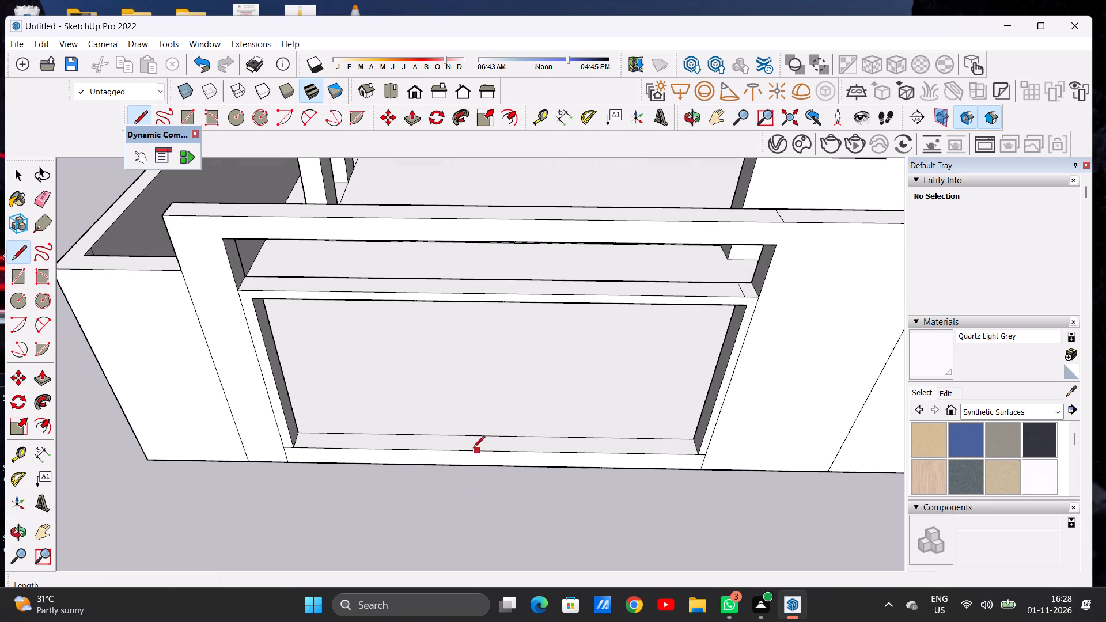
{"action": "left_click", "coordinate": [428, 452]}
{"action": "left_click", "coordinate": [430, 435]}
{"action": "scroll", "coordinate": [445, 453], "scroll_direction": "up", "scroll_amount": 5}
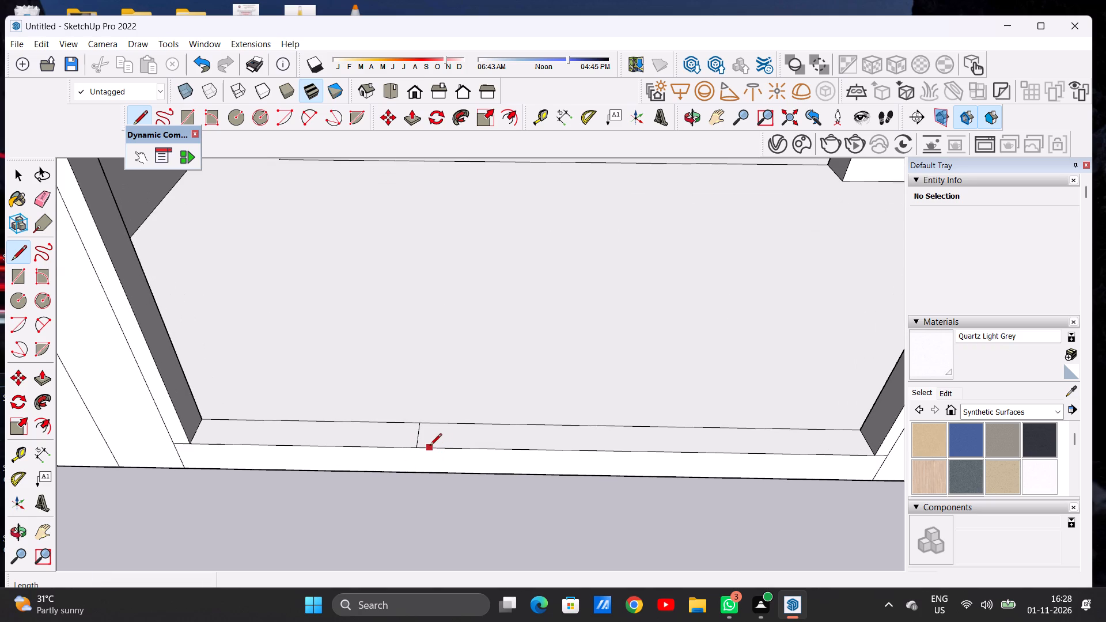
{"action": "left_click", "coordinate": [430, 446]}
{"action": "left_click", "coordinate": [434, 422]}
Draw a second pair of closely spaced lines, each about 9 1/8" long, across the sill on the tower side of its middle.
{"action": "scroll", "coordinate": [407, 423], "scroll_direction": "down", "scroll_amount": 3}
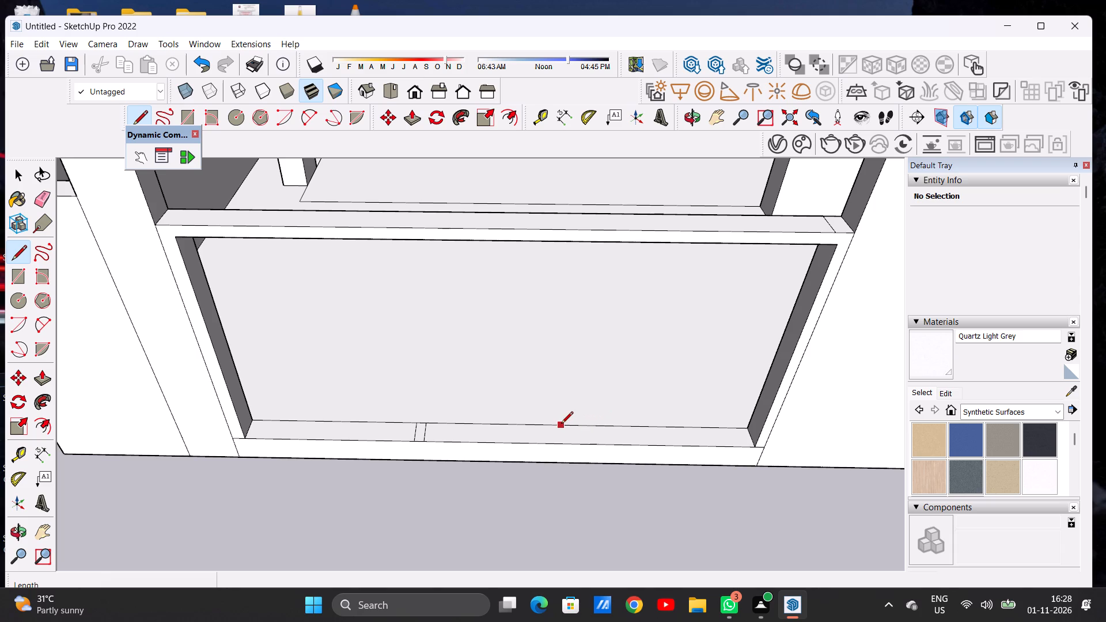
{"action": "left_click", "coordinate": [561, 424]}
{"action": "left_click", "coordinate": [559, 442]}
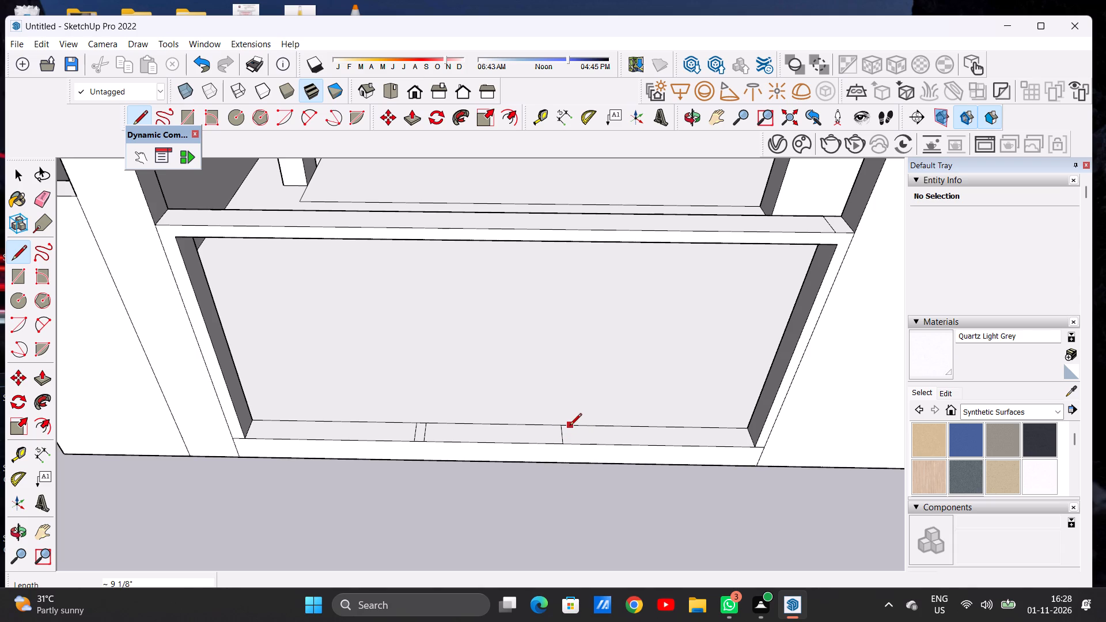
{"action": "left_click", "coordinate": [570, 426]}
{"action": "left_click", "coordinate": [574, 441]}
Draw three lines, each about 9 1/8" long, across the sill between the two pairs, outlining two adjoining narrow faces.
{"action": "left_click", "coordinate": [484, 423]}
{"action": "left_click", "coordinate": [486, 440]}
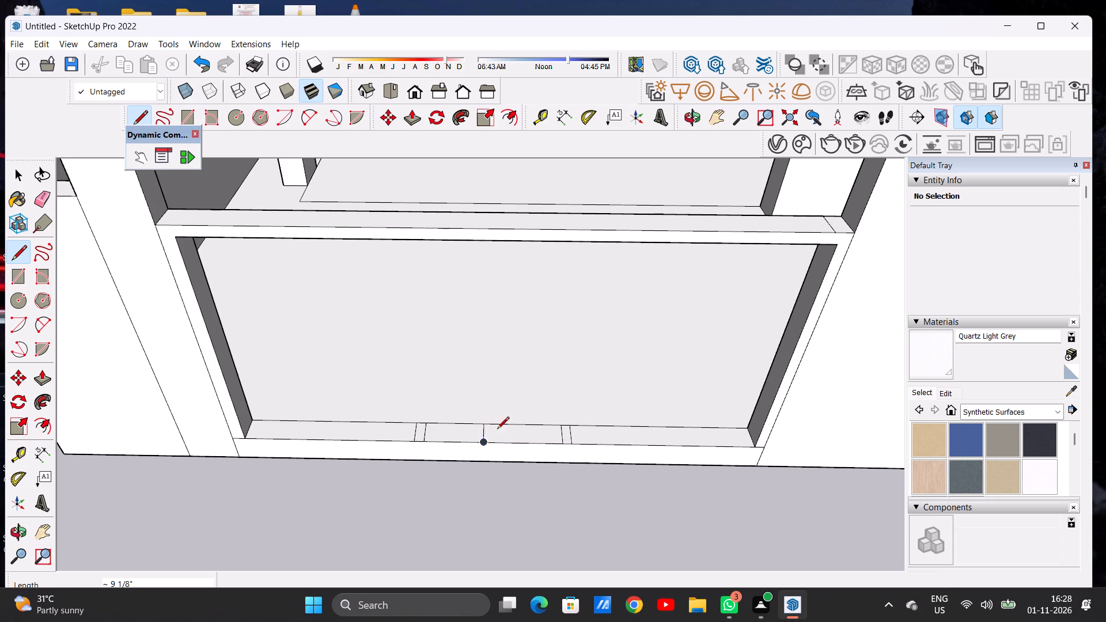
{"action": "left_click", "coordinate": [503, 427]}
{"action": "left_click", "coordinate": [503, 439]}
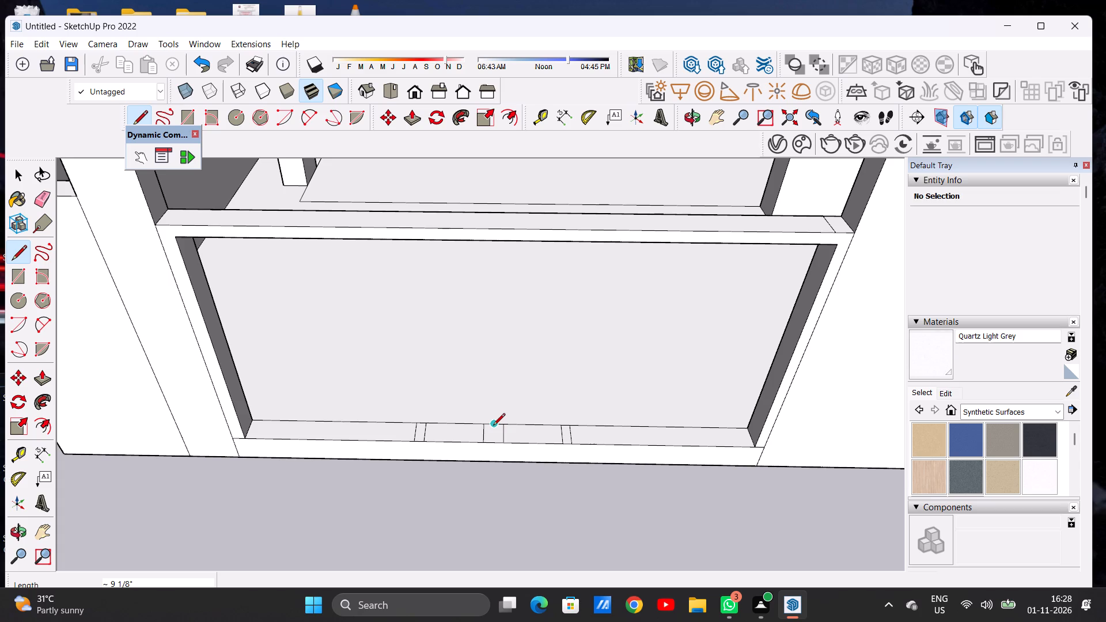
{"action": "left_click", "coordinate": [493, 426]}
{"action": "left_click", "coordinate": [493, 445]}
Push/Pull the narrow sill face nearest the tower up about 6' 9 1/4" to the crossbar's underside as a vertical post.
{"action": "key", "text": "space"}
{"action": "scroll", "coordinate": [472, 450], "scroll_direction": "down", "scroll_amount": 9}
{"action": "middle_click_drag", "start_coordinate": [515, 457], "coordinate": [518, 434]}
{"action": "scroll", "coordinate": [522, 439], "scroll_direction": "up", "scroll_amount": 2}
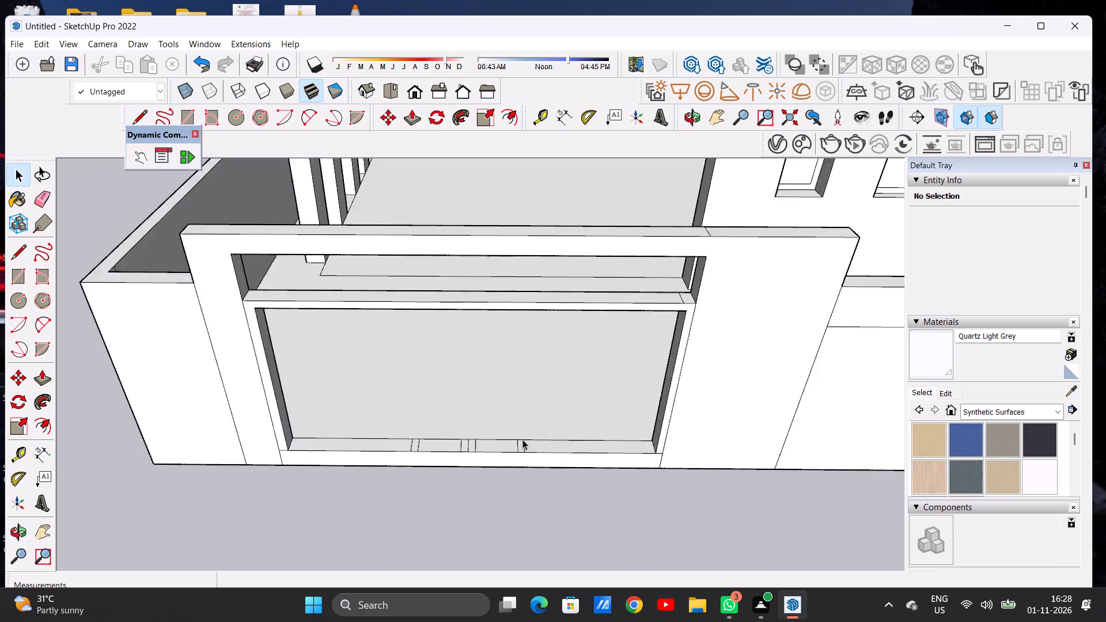
{"action": "scroll", "coordinate": [522, 439], "scroll_direction": "up", "scroll_amount": 8}
{"action": "key", "text": "p"}
{"action": "scroll", "coordinate": [521, 448], "scroll_direction": "up", "scroll_amount": 4}
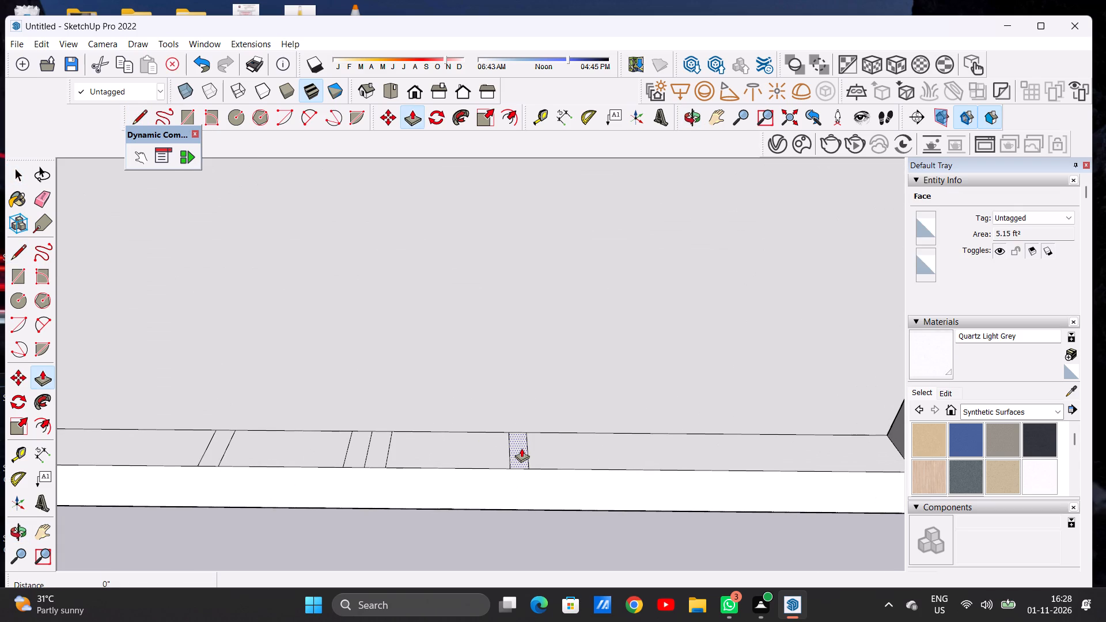
{"action": "left_click", "coordinate": [521, 448]}
{"action": "scroll", "coordinate": [525, 428], "scroll_direction": "down", "scroll_amount": 3}
{"action": "scroll", "coordinate": [525, 434], "scroll_direction": "up", "scroll_amount": 1}
{"action": "scroll", "coordinate": [525, 434], "scroll_direction": "down", "scroll_amount": 7}
{"action": "scroll", "coordinate": [525, 434], "scroll_direction": "up", "scroll_amount": 1}
{"action": "scroll", "coordinate": [525, 434], "scroll_direction": "down", "scroll_amount": 7}
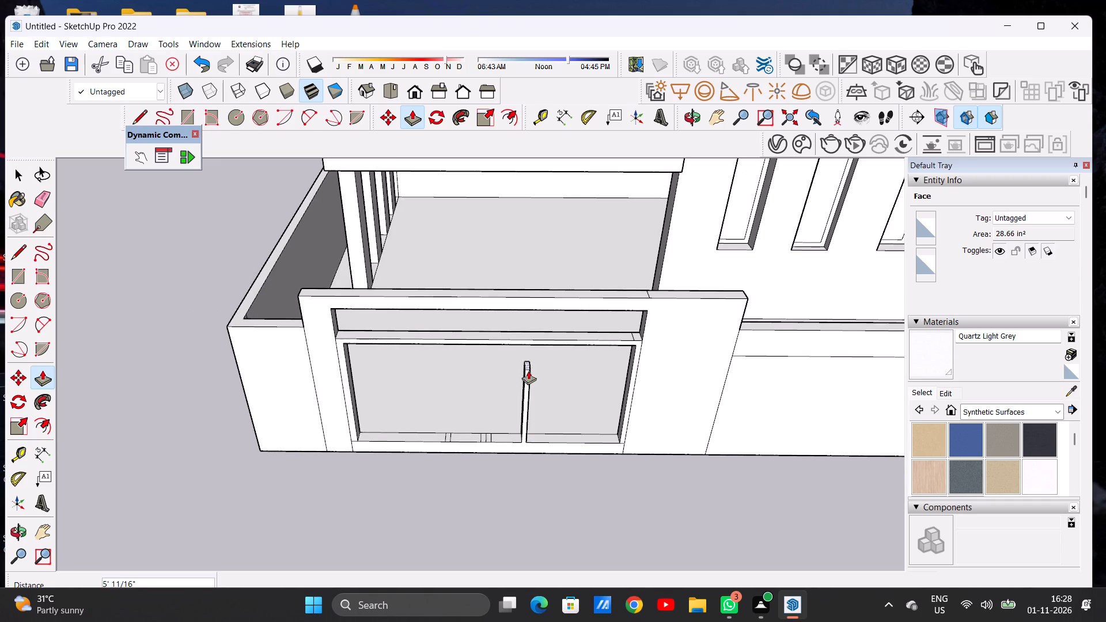
{"action": "middle_click_drag", "start_coordinate": [528, 372], "coordinate": [517, 303]}
{"action": "scroll", "coordinate": [533, 309], "scroll_direction": "up", "scroll_amount": 1}
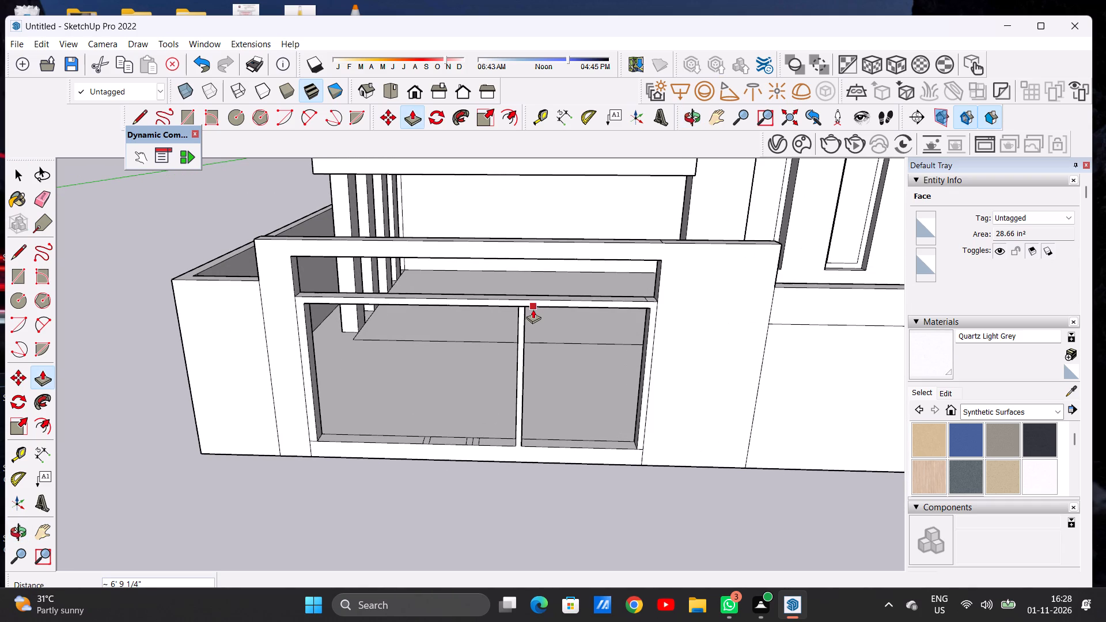
{"action": "scroll", "coordinate": [536, 308], "scroll_direction": "up", "scroll_amount": 4}
{"action": "scroll", "coordinate": [536, 308], "scroll_direction": "down", "scroll_amount": 1}
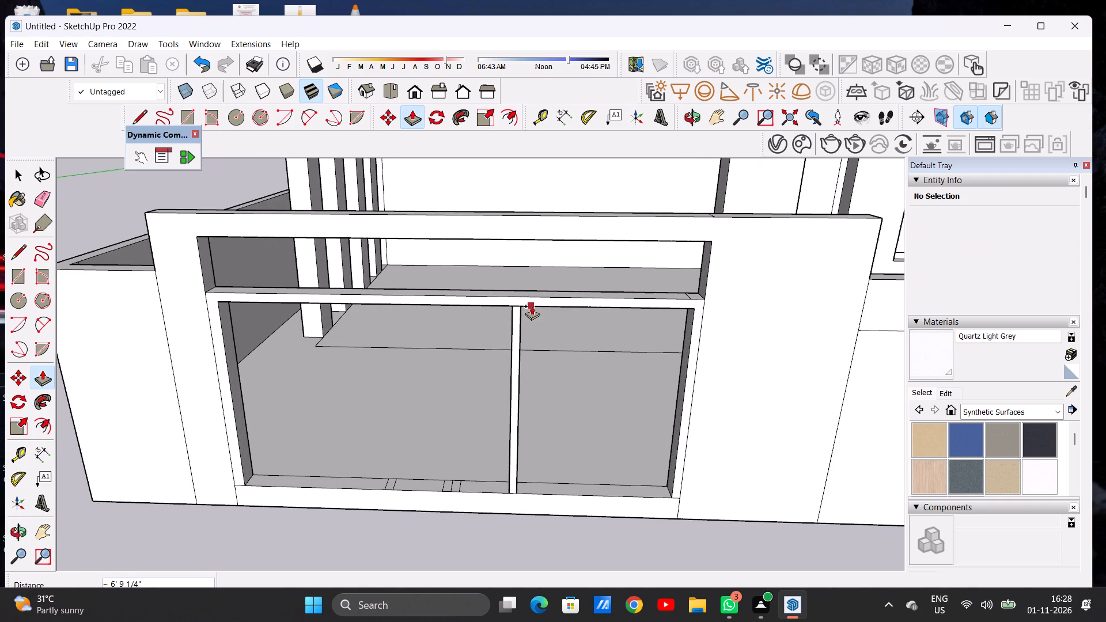
{"action": "left_click", "coordinate": [532, 306]}
Push/Pull the tower-side face of the middle pair up about 6' 9 1/4" to the crossbar's underside.
{"action": "scroll", "coordinate": [449, 483], "scroll_direction": "up", "scroll_amount": 11}
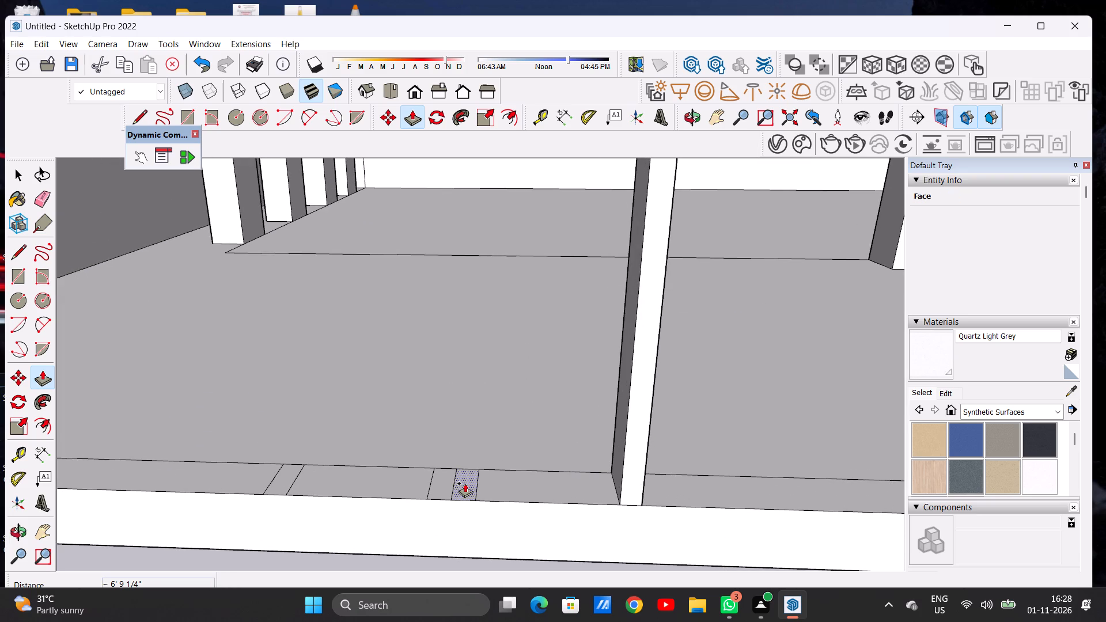
{"action": "left_click", "coordinate": [465, 483]}
{"action": "scroll", "coordinate": [467, 378], "scroll_direction": "down", "scroll_amount": 18}
{"action": "scroll", "coordinate": [476, 296], "scroll_direction": "up", "scroll_amount": 3}
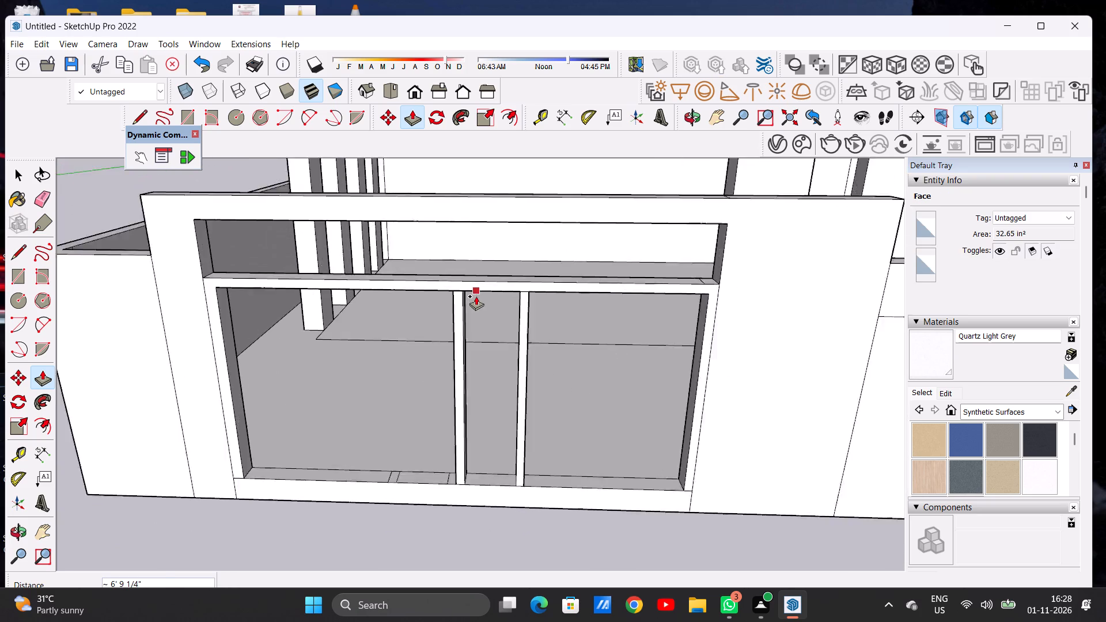
{"action": "scroll", "coordinate": [476, 296], "scroll_direction": "up", "scroll_amount": 2}
{"action": "left_click", "coordinate": [556, 292]}
Push/Pull the adjoining outer-side face of the middle pair up about 6' 9 1/4" to the crossbar's underside.
{"action": "scroll", "coordinate": [516, 297], "scroll_direction": "down", "scroll_amount": 6}
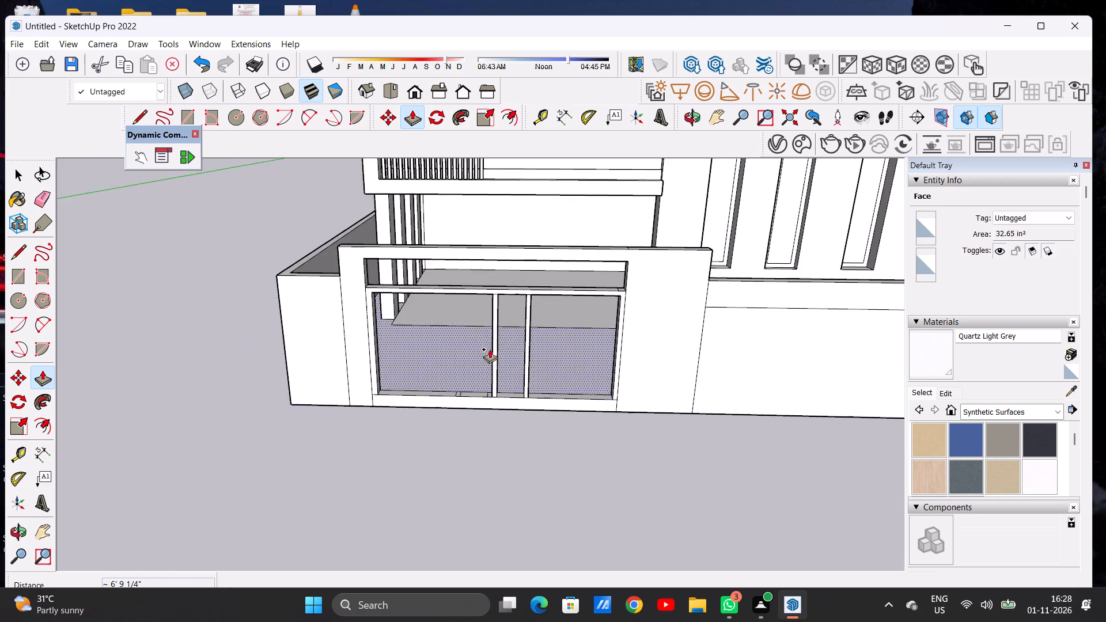
{"action": "scroll", "coordinate": [479, 390], "scroll_direction": "up", "scroll_amount": 6}
{"action": "scroll", "coordinate": [479, 390], "scroll_direction": "down", "scroll_amount": 1}
{"action": "scroll", "coordinate": [489, 395], "scroll_direction": "up", "scroll_amount": 10}
{"action": "left_click", "coordinate": [503, 396]}
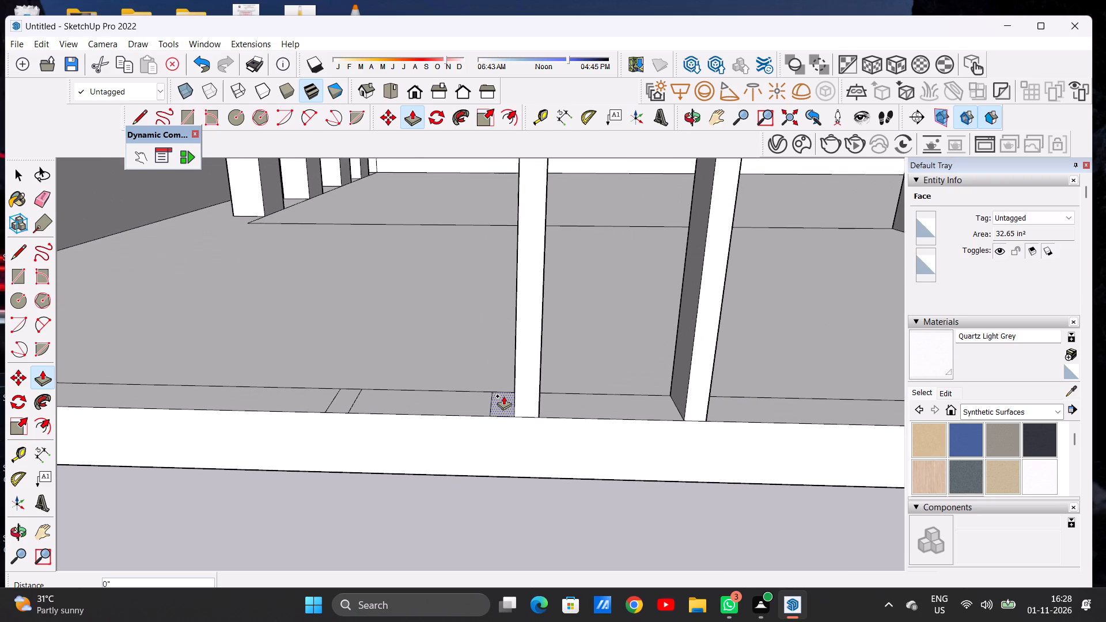
{"action": "scroll", "coordinate": [506, 302], "scroll_direction": "down", "scroll_amount": 11}
{"action": "scroll", "coordinate": [507, 323], "scroll_direction": "up", "scroll_amount": 3}
{"action": "scroll", "coordinate": [507, 323], "scroll_direction": "down", "scroll_amount": 4}
{"action": "scroll", "coordinate": [507, 323], "scroll_direction": "up", "scroll_amount": 1}
{"action": "scroll", "coordinate": [507, 323], "scroll_direction": "down", "scroll_amount": 5}
{"action": "scroll", "coordinate": [517, 188], "scroll_direction": "up", "scroll_amount": 4}
{"action": "scroll", "coordinate": [517, 188], "scroll_direction": "down", "scroll_amount": 1}
{"action": "scroll", "coordinate": [517, 188], "scroll_direction": "up", "scroll_amount": 1}
{"action": "scroll", "coordinate": [517, 188], "scroll_direction": "down", "scroll_amount": 1}
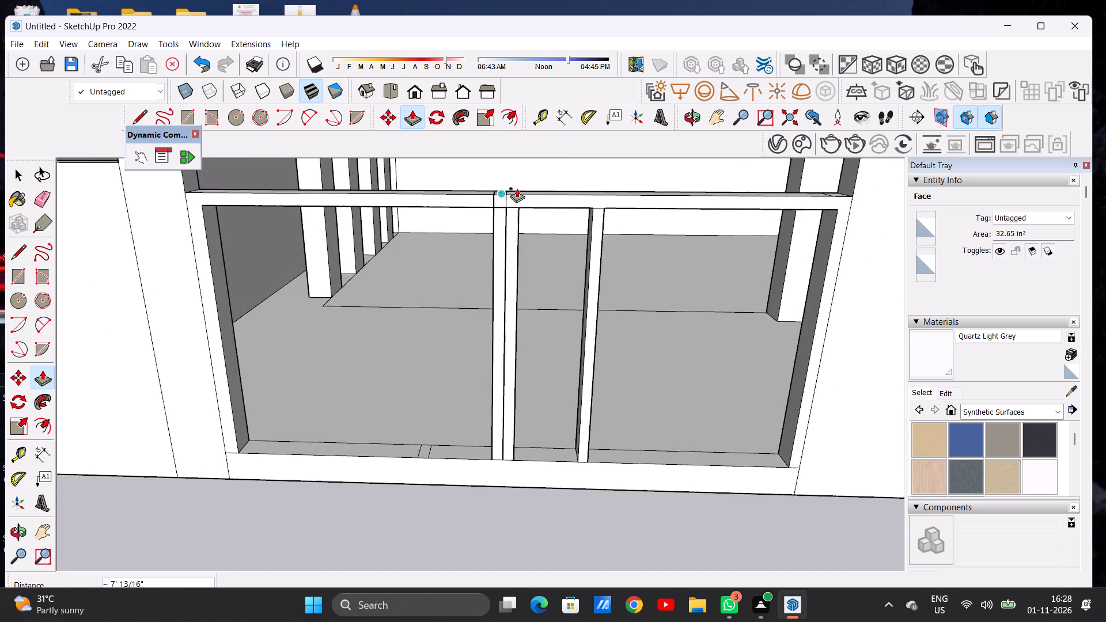
{"action": "scroll", "coordinate": [517, 215], "scroll_direction": "up", "scroll_amount": 4}
{"action": "left_click", "coordinate": [509, 199]}
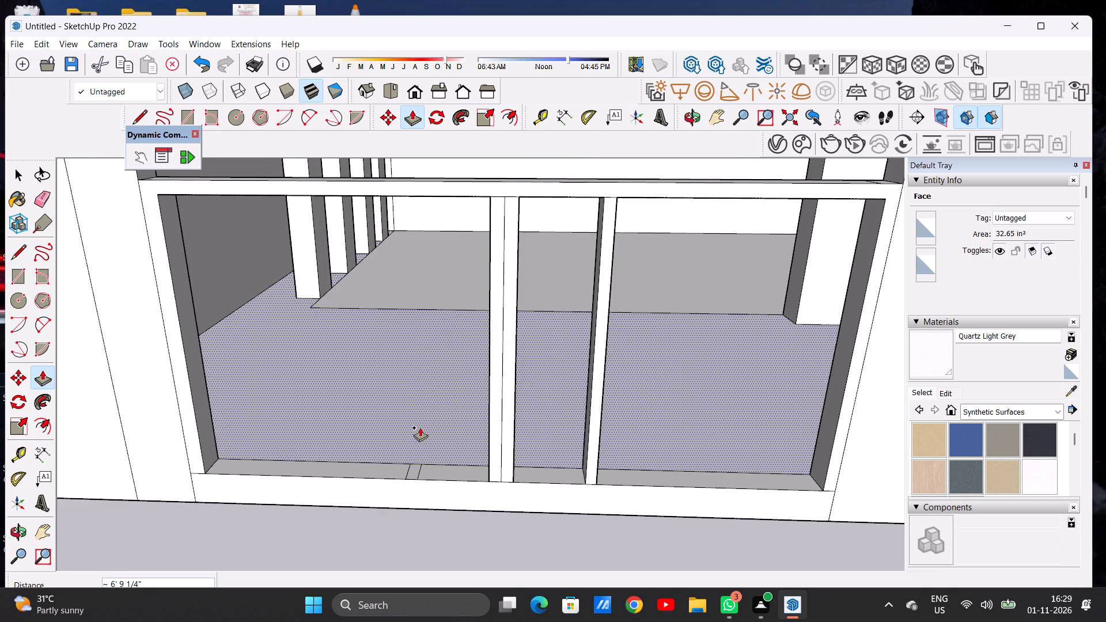
Push/Pull the remaining narrow sill face near the outer strip up to the crossbar's underside as the last vertical post.
{"action": "scroll", "coordinate": [425, 452], "scroll_direction": "up", "scroll_amount": 12}
{"action": "left_click", "coordinate": [407, 491]}
{"action": "scroll", "coordinate": [427, 363], "scroll_direction": "down", "scroll_amount": 3}
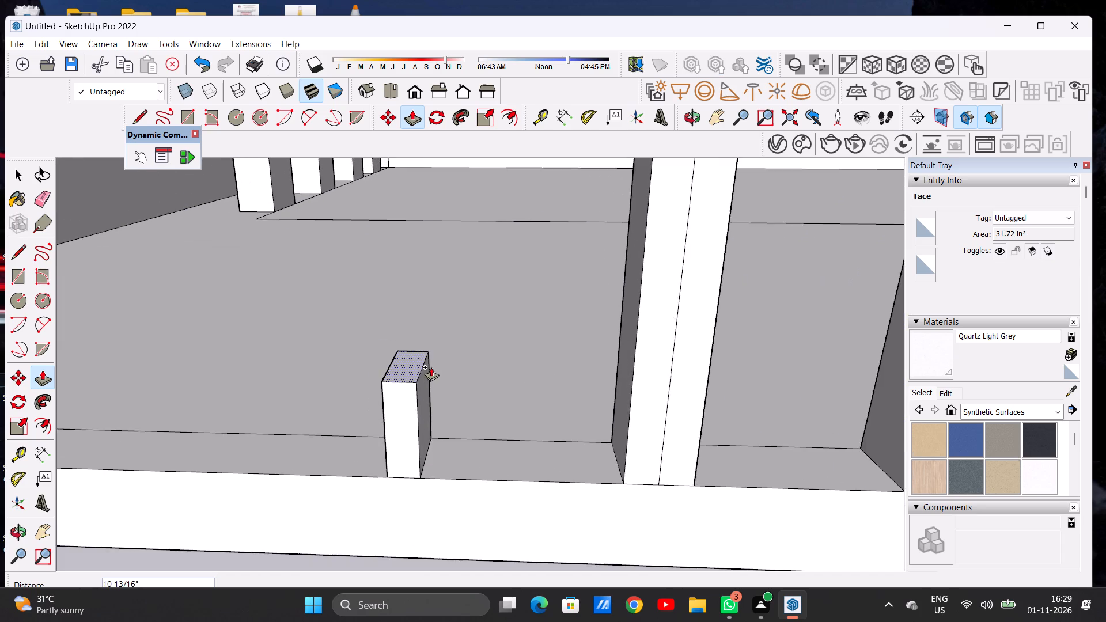
{"action": "scroll", "coordinate": [431, 367], "scroll_direction": "down", "scroll_amount": 20}
{"action": "scroll", "coordinate": [441, 266], "scroll_direction": "up", "scroll_amount": 4}
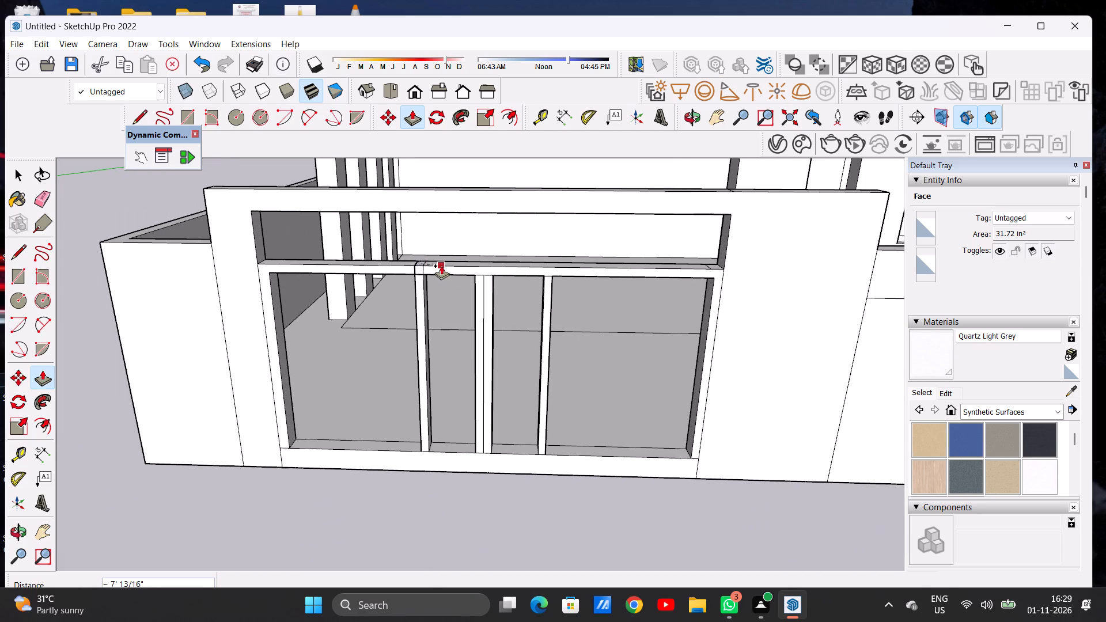
{"action": "left_click", "coordinate": [486, 277]}
{"action": "key", "text": "space"}
Examine the gate frame's vertical posts and crossbar from the front at several angles and distances.
{"action": "scroll", "coordinate": [458, 413], "scroll_direction": "down", "scroll_amount": 3}
{"action": "scroll", "coordinate": [459, 415], "scroll_direction": "up", "scroll_amount": 1}
{"action": "scroll", "coordinate": [459, 415], "scroll_direction": "down", "scroll_amount": 2}
{"action": "scroll", "coordinate": [459, 415], "scroll_direction": "up", "scroll_amount": 1}
{"action": "scroll", "coordinate": [459, 415], "scroll_direction": "down", "scroll_amount": 2}
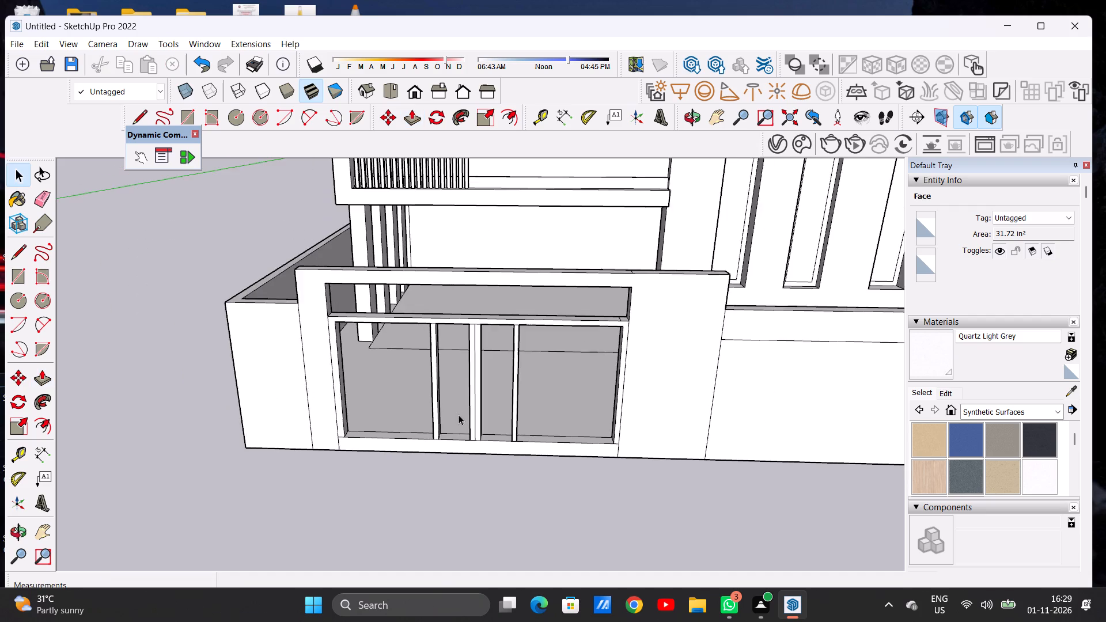
{"action": "scroll", "coordinate": [459, 415], "scroll_direction": "down", "scroll_amount": 5}
{"action": "middle_click_drag", "start_coordinate": [472, 416], "coordinate": [467, 403]}
{"action": "scroll", "coordinate": [465, 397], "scroll_direction": "up", "scroll_amount": 7}
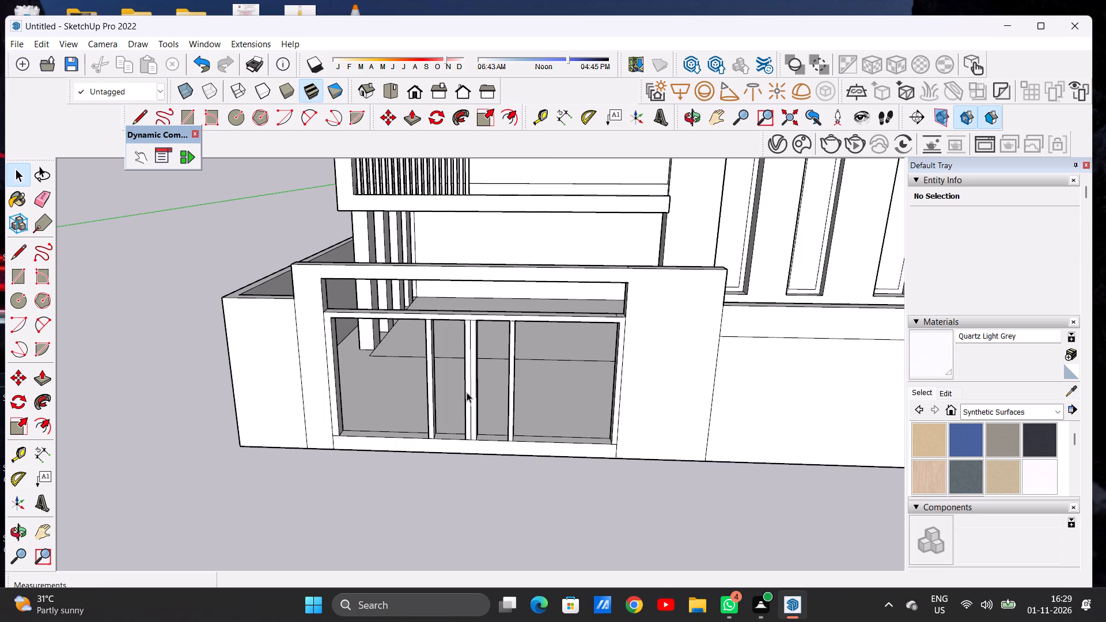
{"action": "scroll", "coordinate": [467, 391], "scroll_direction": "down", "scroll_amount": 6}
{"action": "middle_click_drag", "start_coordinate": [456, 406], "coordinate": [474, 370]}
{"action": "scroll", "coordinate": [501, 348], "scroll_direction": "up", "scroll_amount": 7}
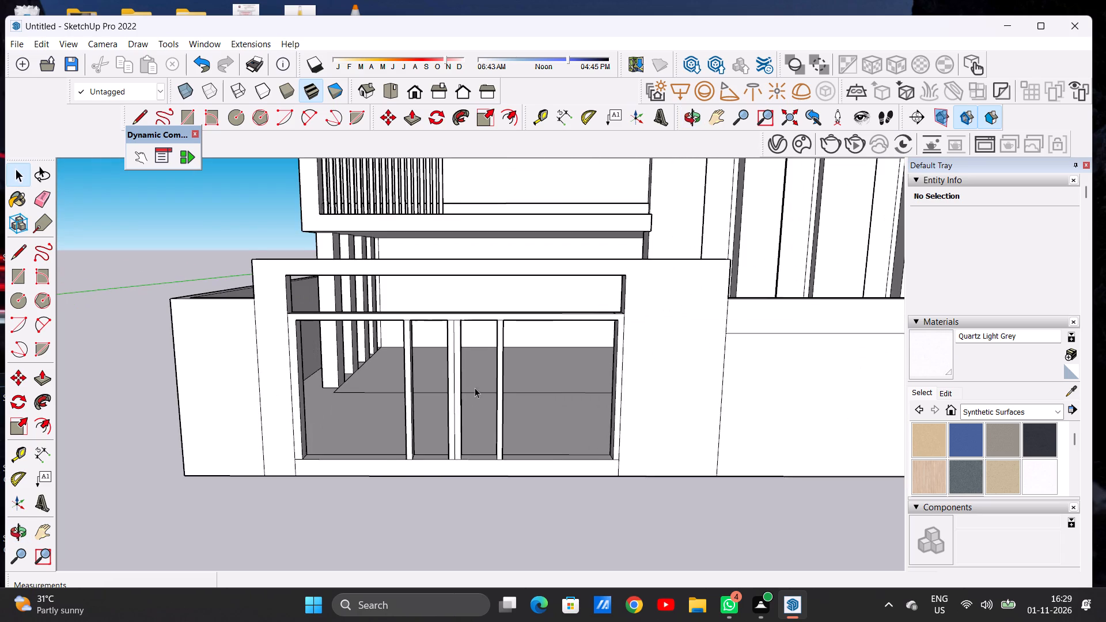
{"action": "middle_click", "coordinate": [486, 381]}
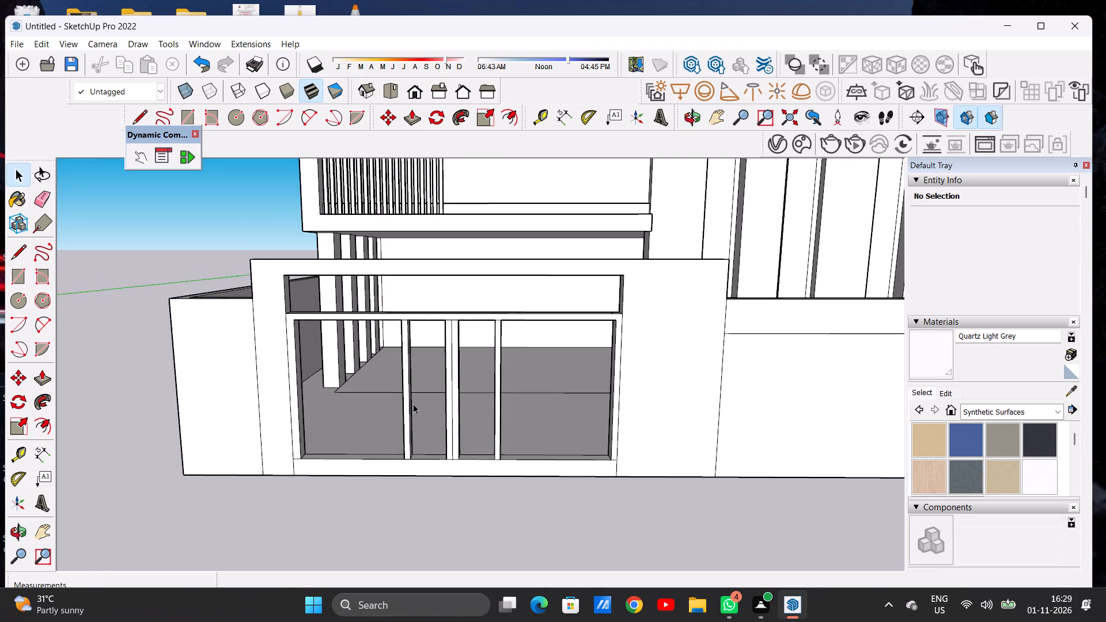
{"action": "scroll", "coordinate": [416, 393], "scroll_direction": "down", "scroll_amount": 7}
{"action": "middle_click_drag", "start_coordinate": [423, 416], "coordinate": [427, 407]}
{"action": "scroll", "coordinate": [431, 387], "scroll_direction": "up", "scroll_amount": 14}
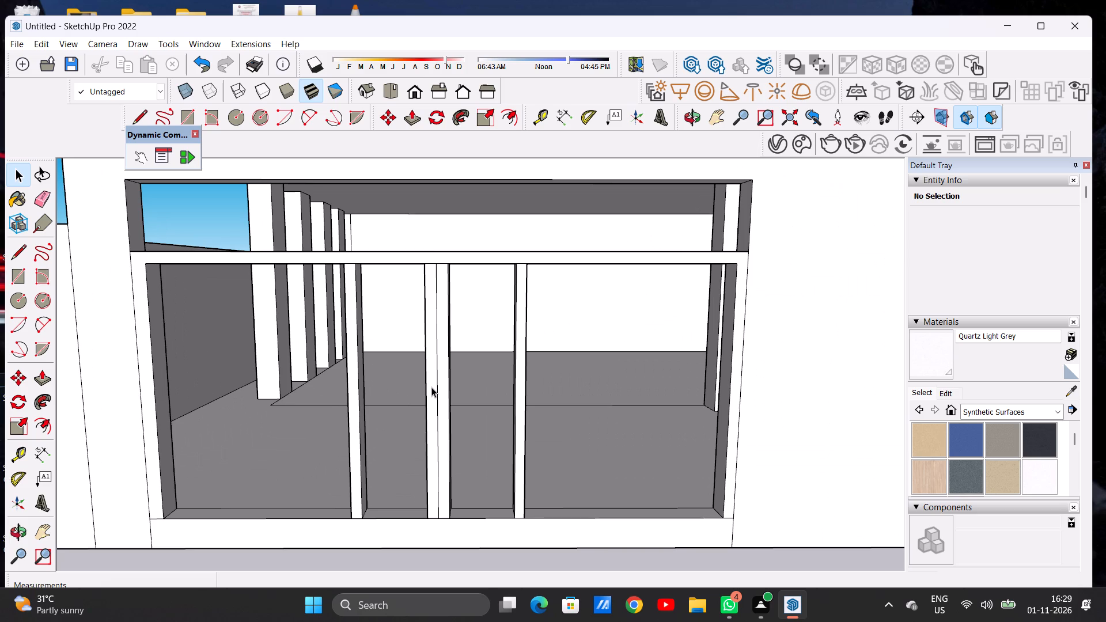
Draw two parallel lines about 5' 3/8" long across the outer wide bay's sill, near its back and front edges.
{"action": "scroll", "coordinate": [397, 386], "scroll_direction": "down", "scroll_amount": 7}
{"action": "middle_click", "coordinate": [416, 398]}
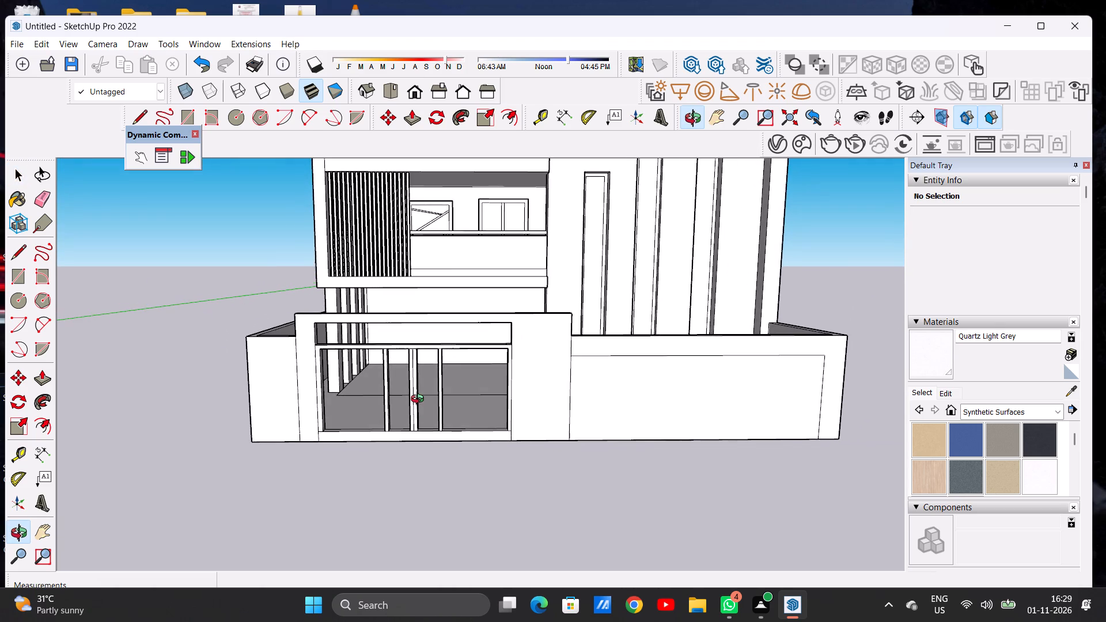
{"action": "middle_click_drag", "start_coordinate": [420, 400], "coordinate": [431, 400]}
{"action": "scroll", "coordinate": [385, 434], "scroll_direction": "up", "scroll_amount": 2}
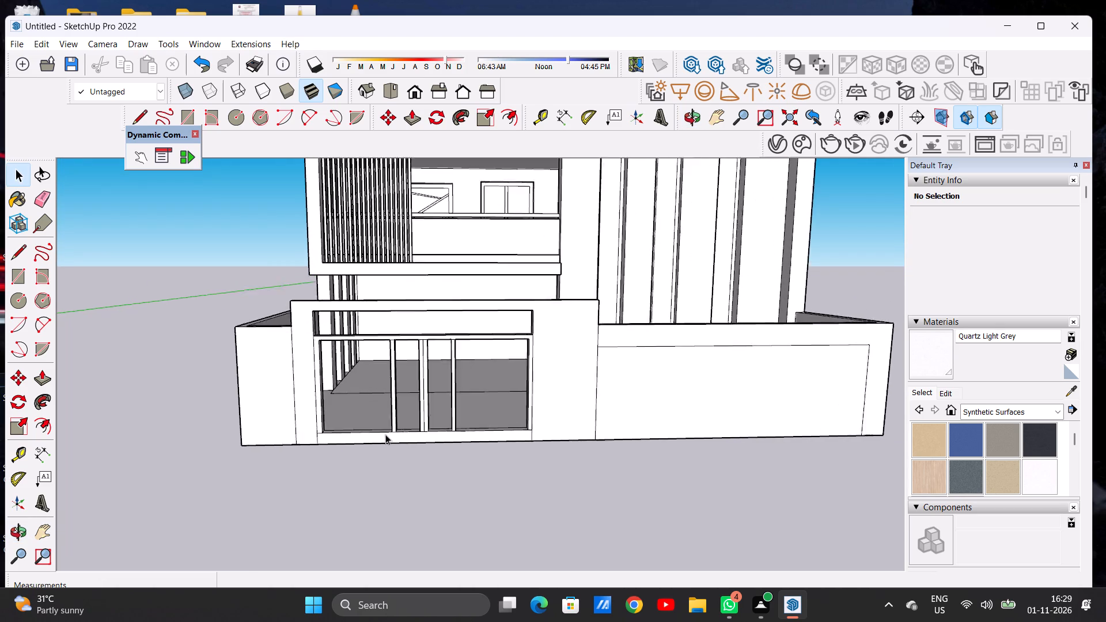
{"action": "scroll", "coordinate": [385, 434], "scroll_direction": "up", "scroll_amount": 3}
{"action": "middle_click_drag", "start_coordinate": [392, 415], "coordinate": [370, 518]}
{"action": "scroll", "coordinate": [376, 492], "scroll_direction": "up", "scroll_amount": 5}
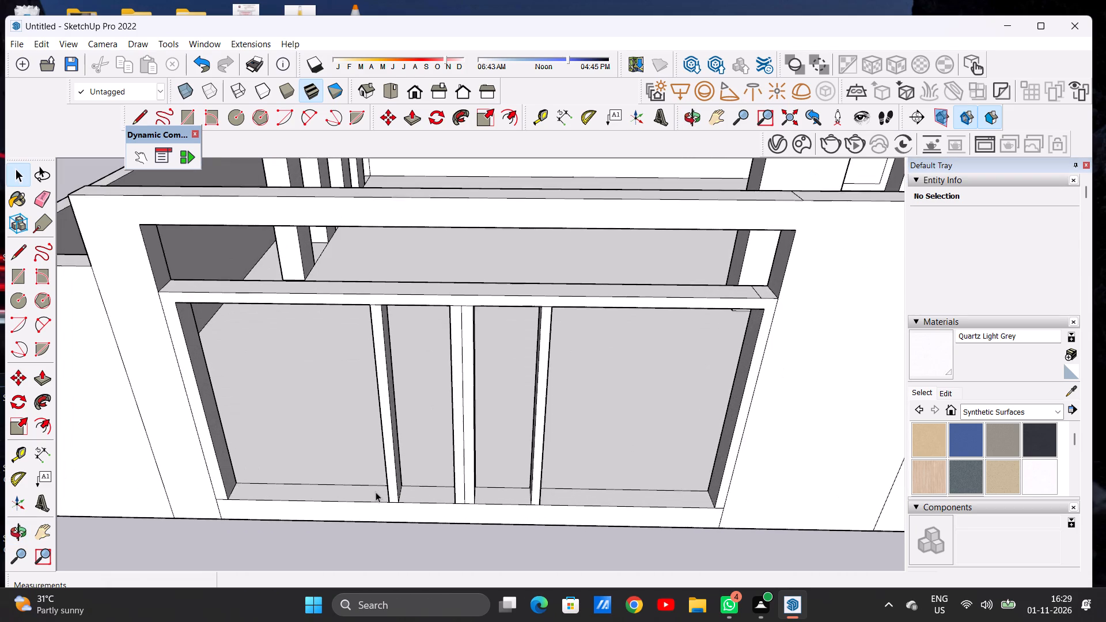
{"action": "scroll", "coordinate": [376, 492], "scroll_direction": "up", "scroll_amount": 1}
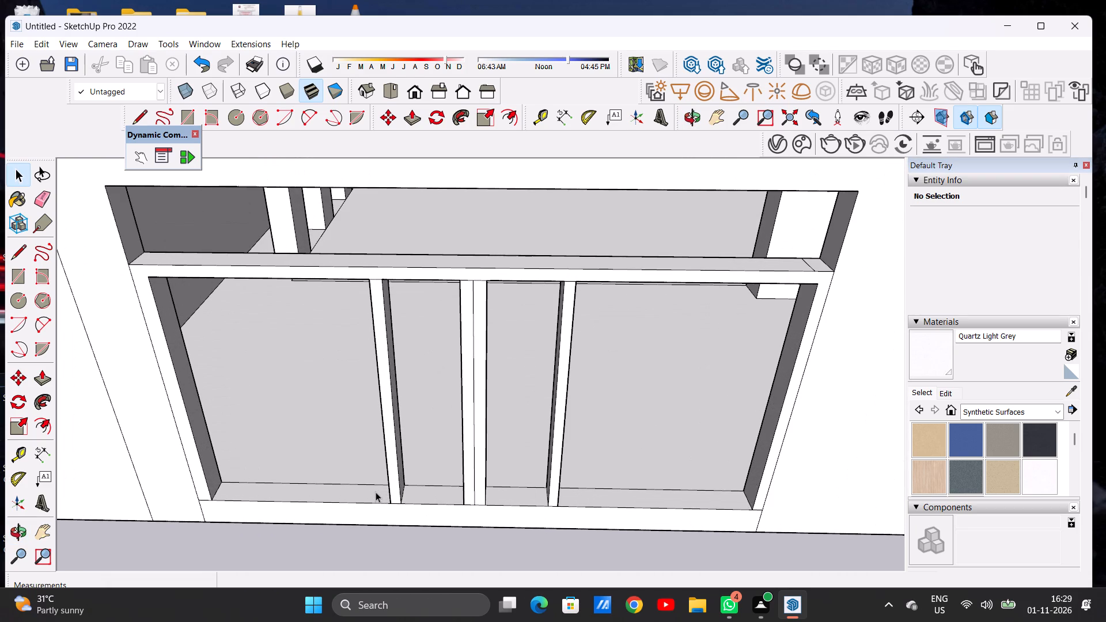
{"action": "key", "text": "l"}
{"action": "scroll", "coordinate": [244, 484], "scroll_direction": "up", "scroll_amount": 6}
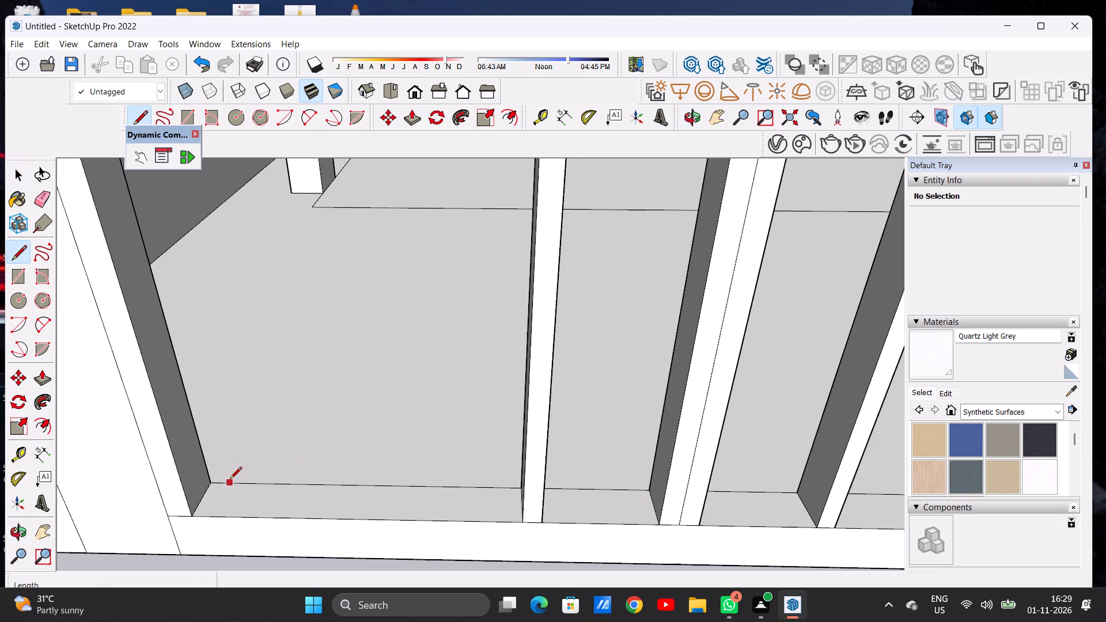
{"action": "scroll", "coordinate": [218, 477], "scroll_direction": "up", "scroll_amount": 5}
{"action": "scroll", "coordinate": [218, 477], "scroll_direction": "down", "scroll_amount": 1}
{"action": "scroll", "coordinate": [218, 477], "scroll_direction": "up", "scroll_amount": 1}
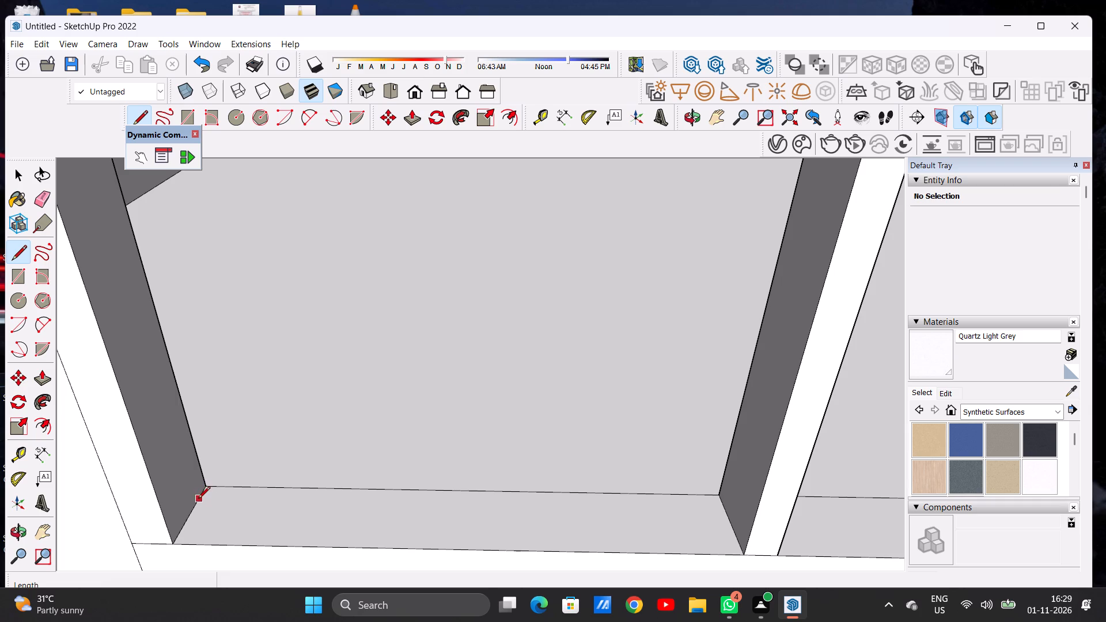
{"action": "left_click", "coordinate": [202, 495]}
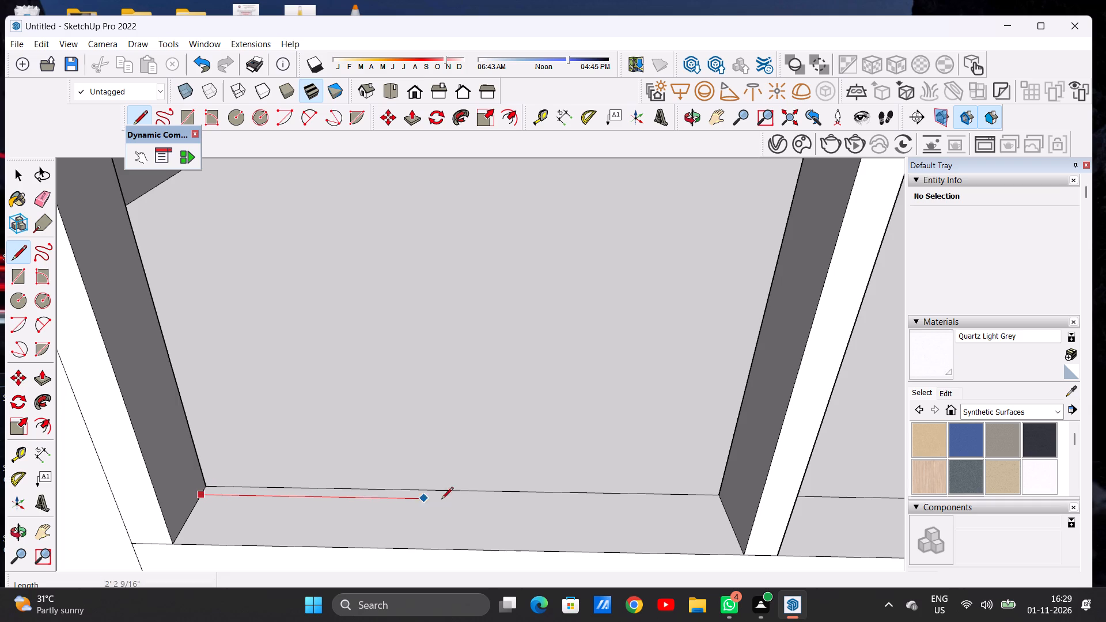
{"action": "left_click", "coordinate": [721, 509]}
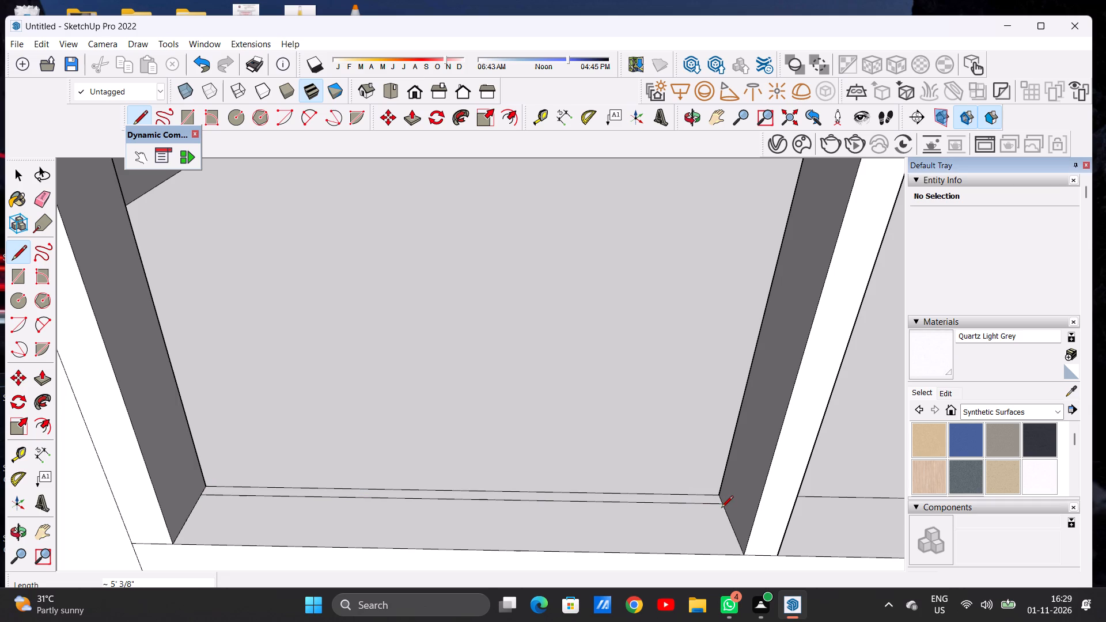
{"action": "left_click", "coordinate": [182, 527]}
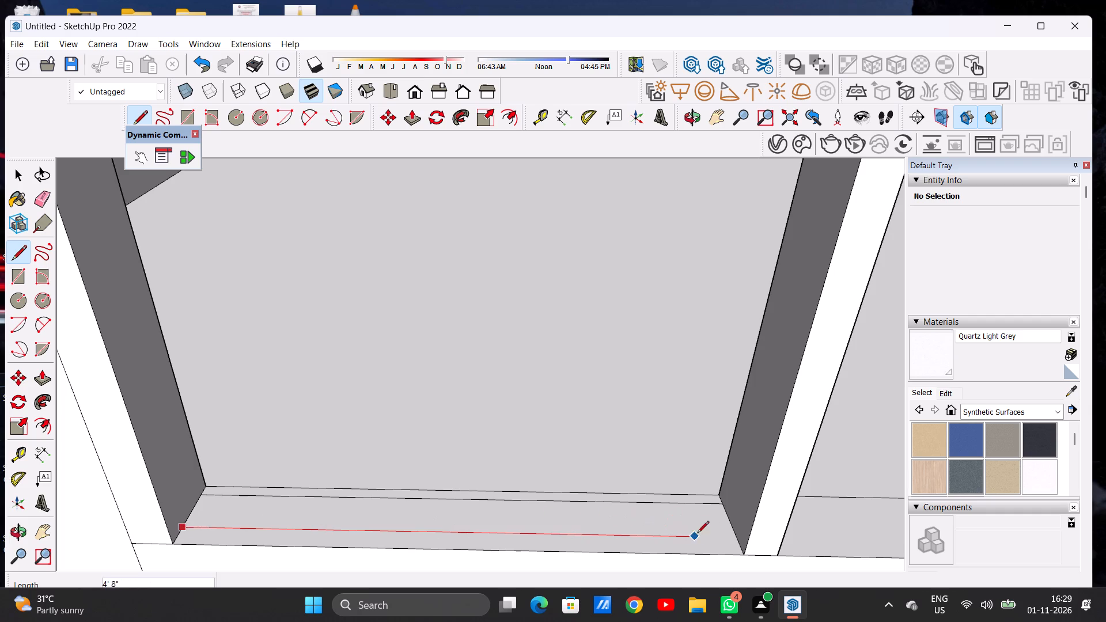
{"action": "left_click", "coordinate": [737, 543]}
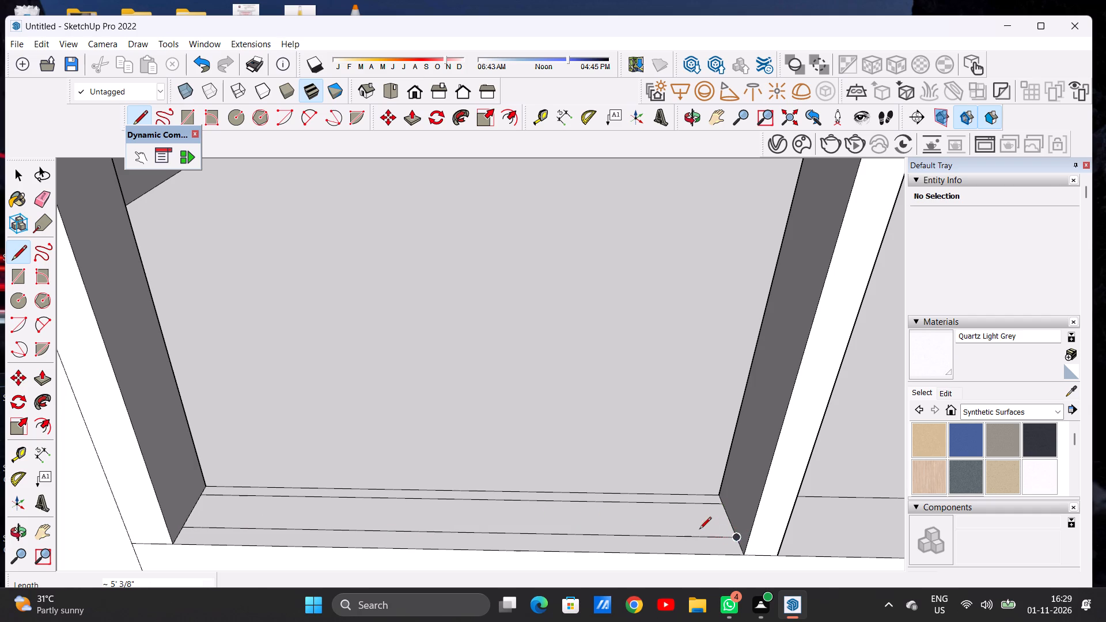
{"action": "key", "text": "space"}
Draw a line about 5' 4 3/16" long across the tower-side wide bay's sill, near its front edge.
{"action": "scroll", "coordinate": [474, 529], "scroll_direction": "down", "scroll_amount": 6}
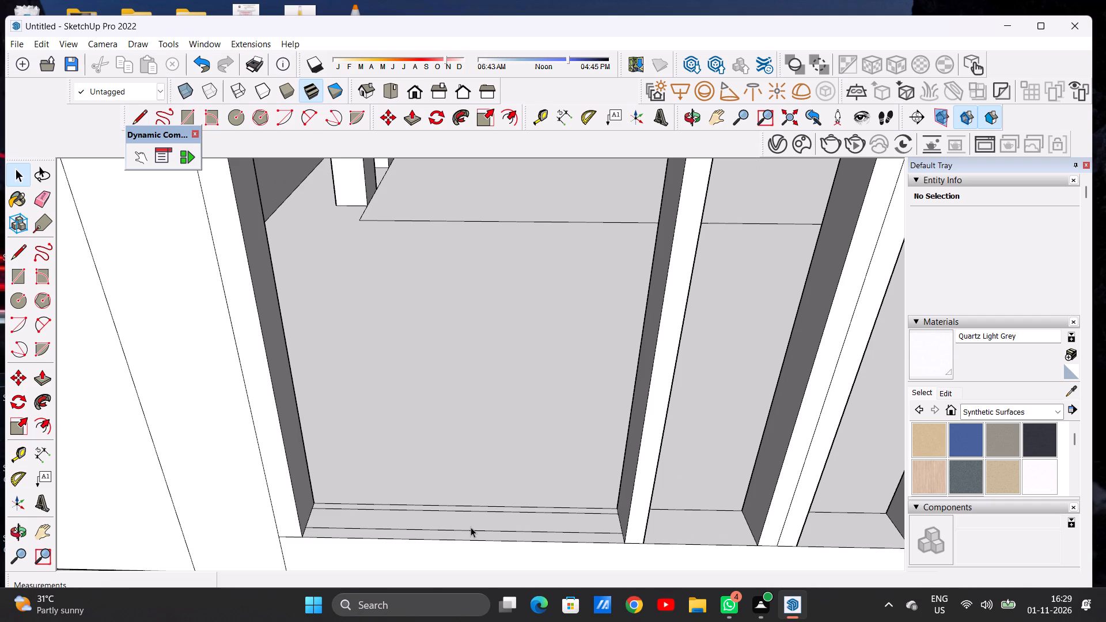
{"action": "scroll", "coordinate": [400, 514], "scroll_direction": "down", "scroll_amount": 7}
{"action": "scroll", "coordinate": [332, 504], "scroll_direction": "down", "scroll_amount": 7}
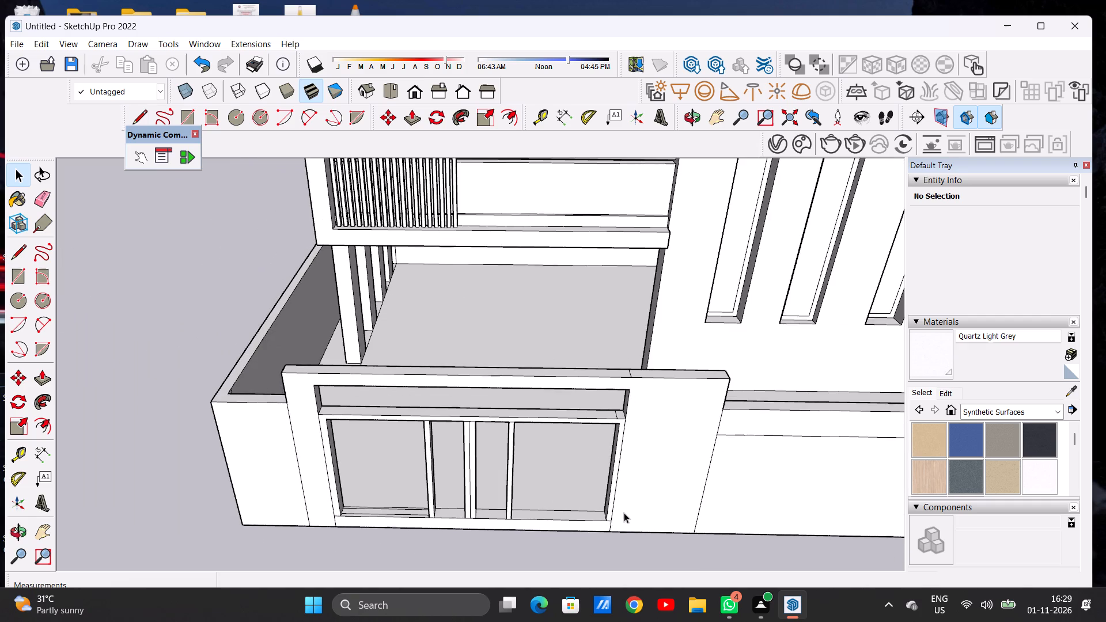
{"action": "scroll", "coordinate": [622, 513], "scroll_direction": "up", "scroll_amount": 9}
{"action": "key", "text": "l"}
{"action": "scroll", "coordinate": [581, 509], "scroll_direction": "up", "scroll_amount": 3}
{"action": "scroll", "coordinate": [581, 509], "scroll_direction": "down", "scroll_amount": 1}
{"action": "scroll", "coordinate": [581, 509], "scroll_direction": "up", "scroll_amount": 2}
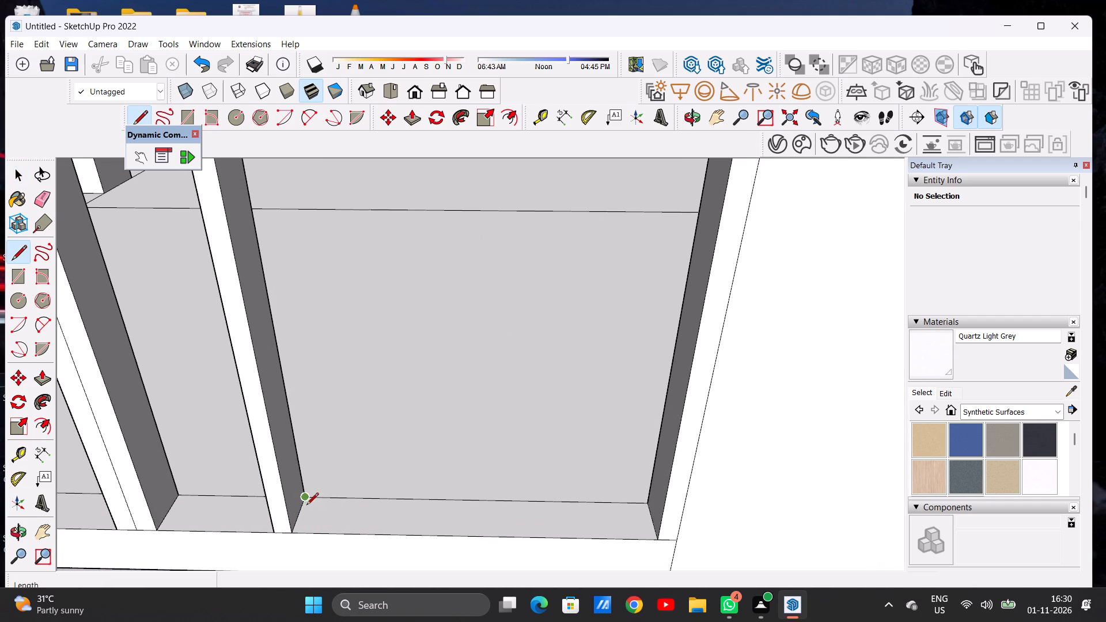
{"action": "scroll", "coordinate": [338, 505], "scroll_direction": "down", "scroll_amount": 6}
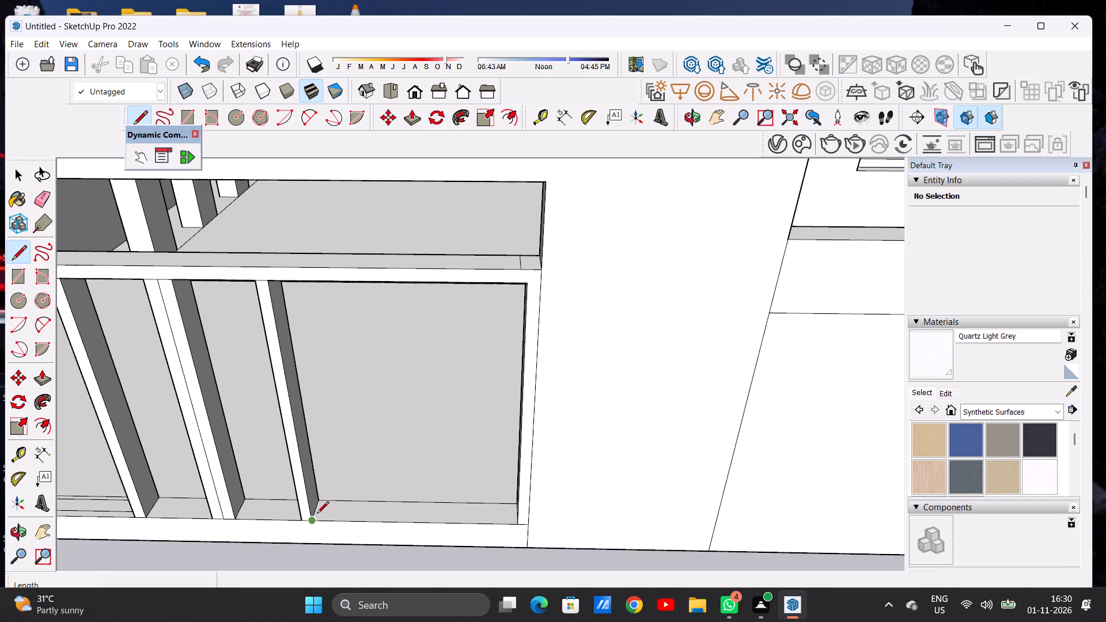
{"action": "scroll", "coordinate": [316, 514], "scroll_direction": "up", "scroll_amount": 10}
{"action": "scroll", "coordinate": [313, 517], "scroll_direction": "down", "scroll_amount": 2}
{"action": "scroll", "coordinate": [314, 517], "scroll_direction": "up", "scroll_amount": 3}
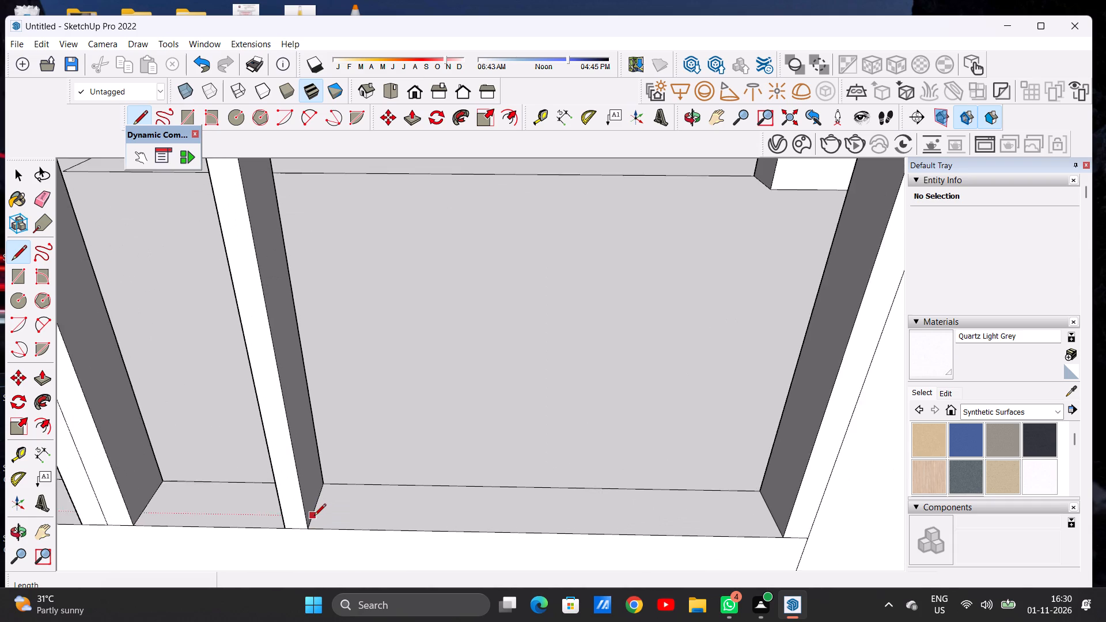
{"action": "scroll", "coordinate": [314, 517], "scroll_direction": "up", "scroll_amount": 3}
{"action": "left_click", "coordinate": [314, 519]}
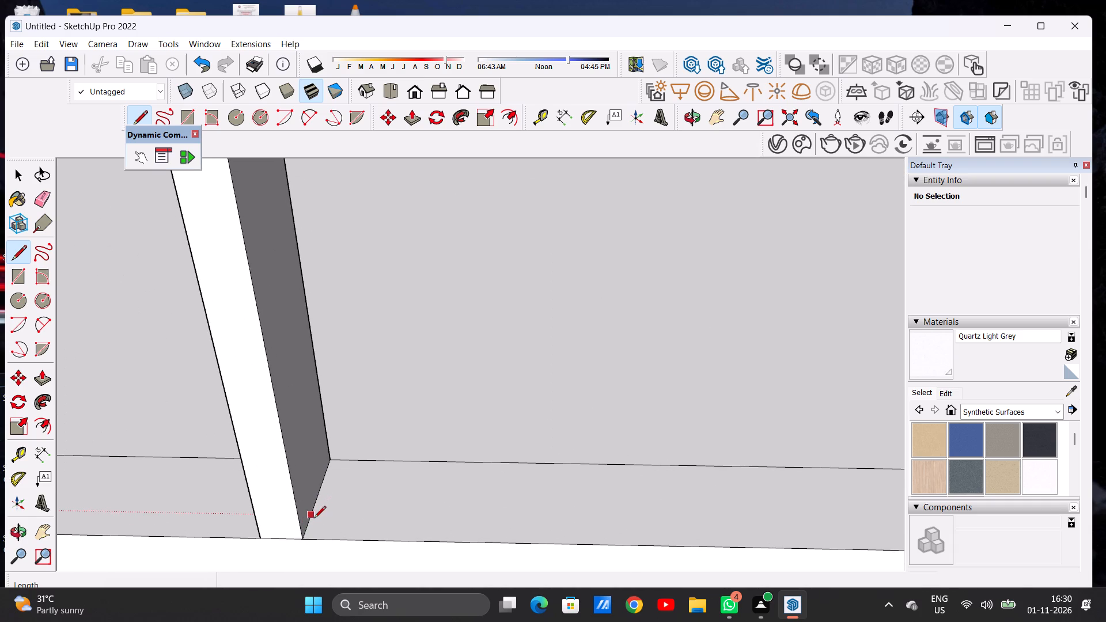
{"action": "scroll", "coordinate": [358, 522], "scroll_direction": "down", "scroll_amount": 11}
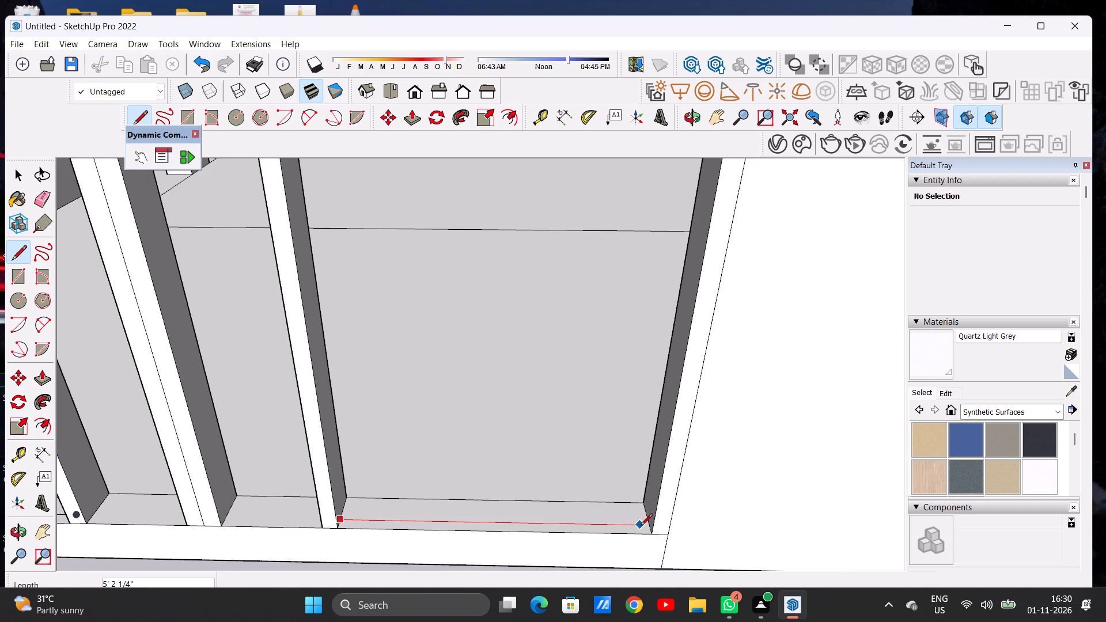
{"action": "scroll", "coordinate": [641, 526], "scroll_direction": "up", "scroll_amount": 6}
{"action": "scroll", "coordinate": [641, 526], "scroll_direction": "down", "scroll_amount": 1}
{"action": "scroll", "coordinate": [643, 528], "scroll_direction": "up", "scroll_amount": 1}
{"action": "scroll", "coordinate": [643, 528], "scroll_direction": "down", "scroll_amount": 1}
{"action": "scroll", "coordinate": [643, 528], "scroll_direction": "up", "scroll_amount": 3}
{"action": "left_click", "coordinate": [658, 525]}
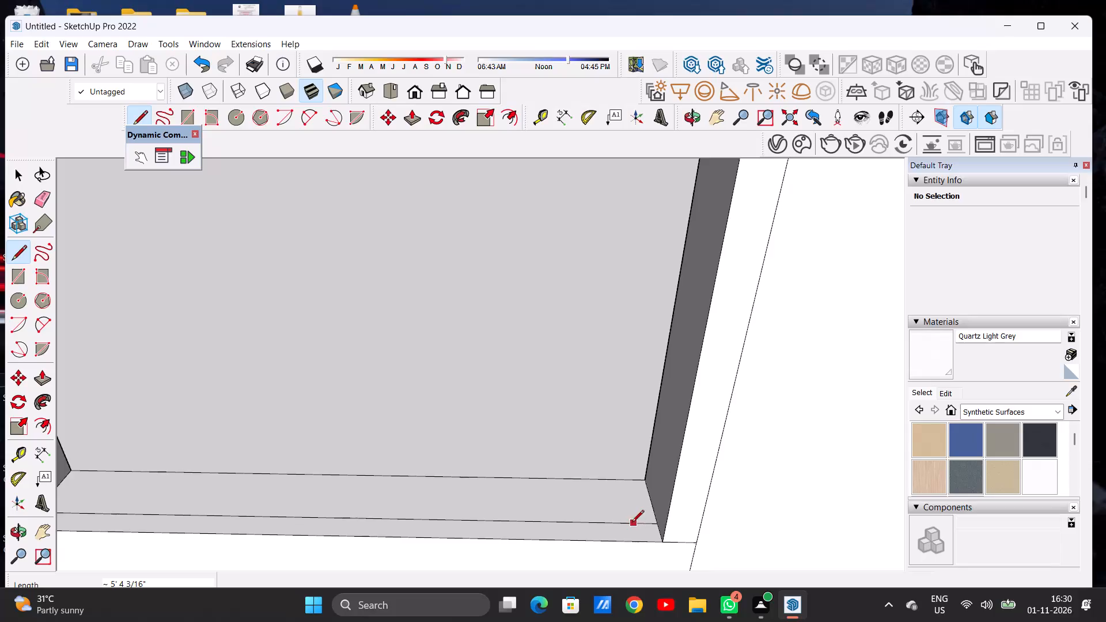
Draw a parallel line about 5' 4 3/16" long across the tower-side wide bay's sill, near its back edge.
{"action": "scroll", "coordinate": [639, 521], "scroll_direction": "down", "scroll_amount": 5}
{"action": "scroll", "coordinate": [266, 496], "scroll_direction": "up", "scroll_amount": 4}
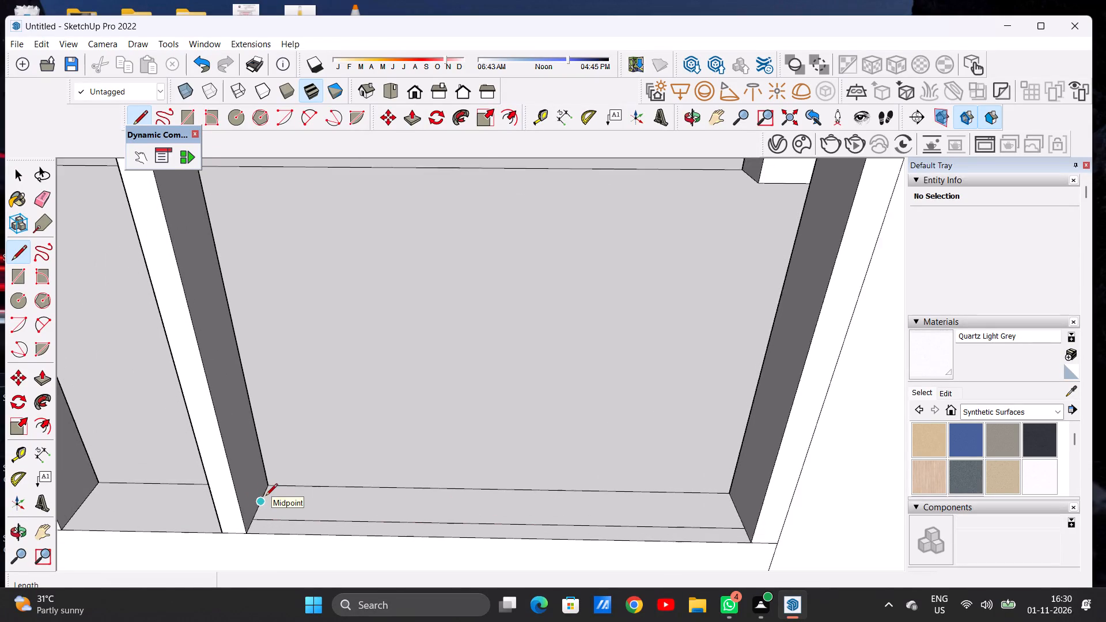
{"action": "scroll", "coordinate": [266, 496], "scroll_direction": "up", "scroll_amount": 1}
{"action": "left_click", "coordinate": [264, 492]}
{"action": "scroll", "coordinate": [349, 499], "scroll_direction": "down", "scroll_amount": 2}
{"action": "scroll", "coordinate": [349, 499], "scroll_direction": "up", "scroll_amount": 1}
{"action": "scroll", "coordinate": [349, 499], "scroll_direction": "down", "scroll_amount": 1}
{"action": "scroll", "coordinate": [349, 499], "scroll_direction": "up", "scroll_amount": 1}
{"action": "scroll", "coordinate": [349, 499], "scroll_direction": "down", "scroll_amount": 5}
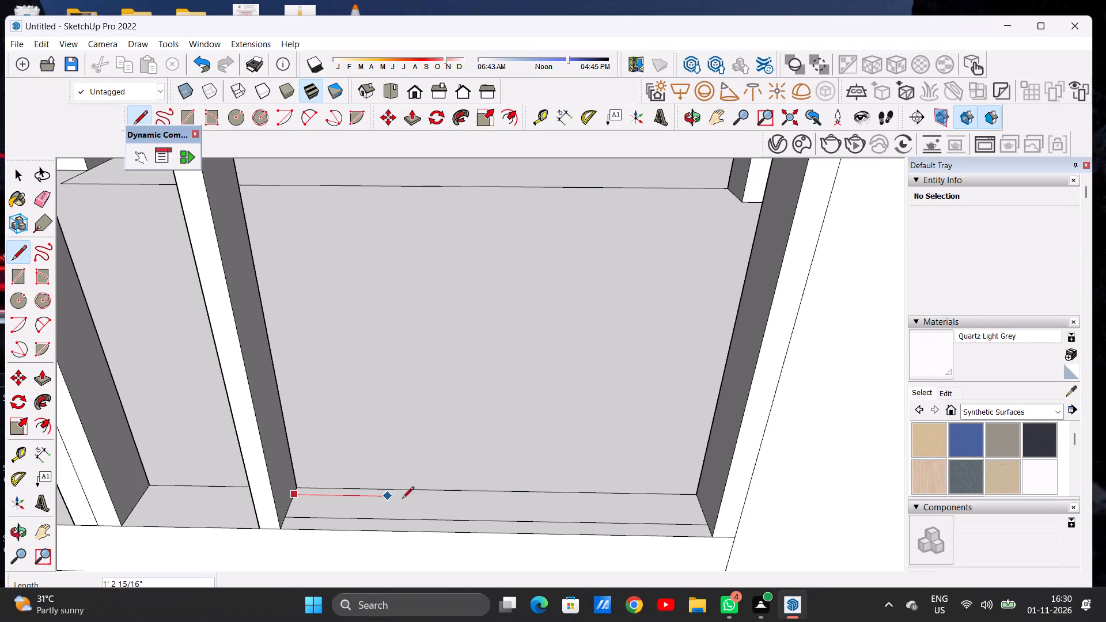
{"action": "scroll", "coordinate": [705, 502], "scroll_direction": "up", "scroll_amount": 4}
{"action": "left_click", "coordinate": [693, 500]}
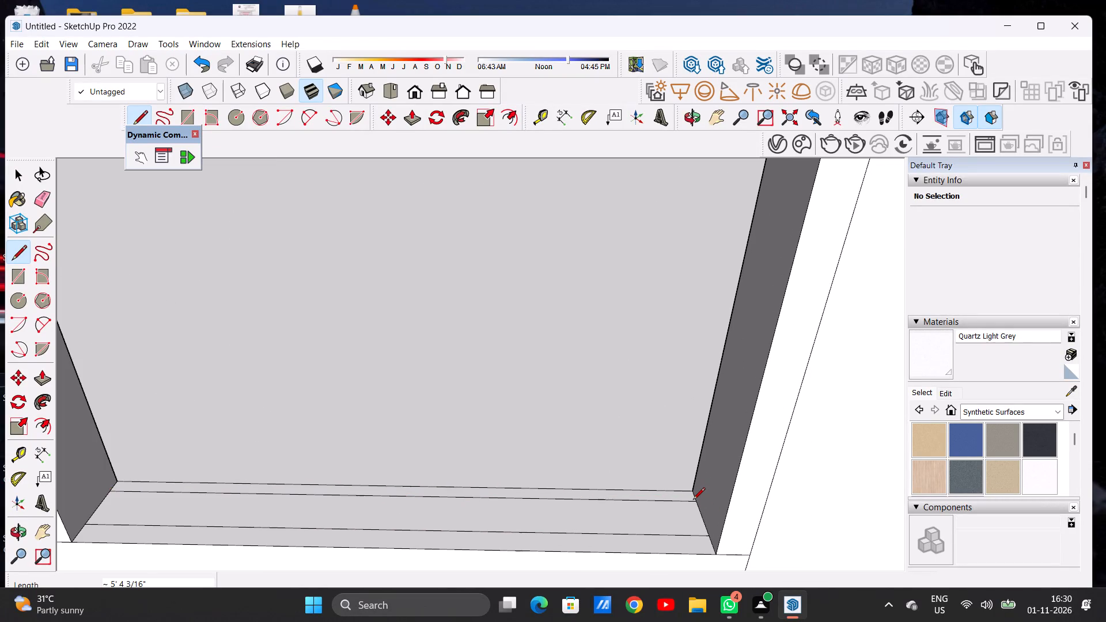
{"action": "key", "text": "space"}
Push/Pull the middle sill strip of the tower-side wide bay up about 6' 9 1/4" to the crossbar's underside as a panel.
{"action": "scroll", "coordinate": [650, 515], "scroll_direction": "down", "scroll_amount": 5}
{"action": "scroll", "coordinate": [650, 515], "scroll_direction": "up", "scroll_amount": 2}
{"action": "scroll", "coordinate": [650, 515], "scroll_direction": "down", "scroll_amount": 7}
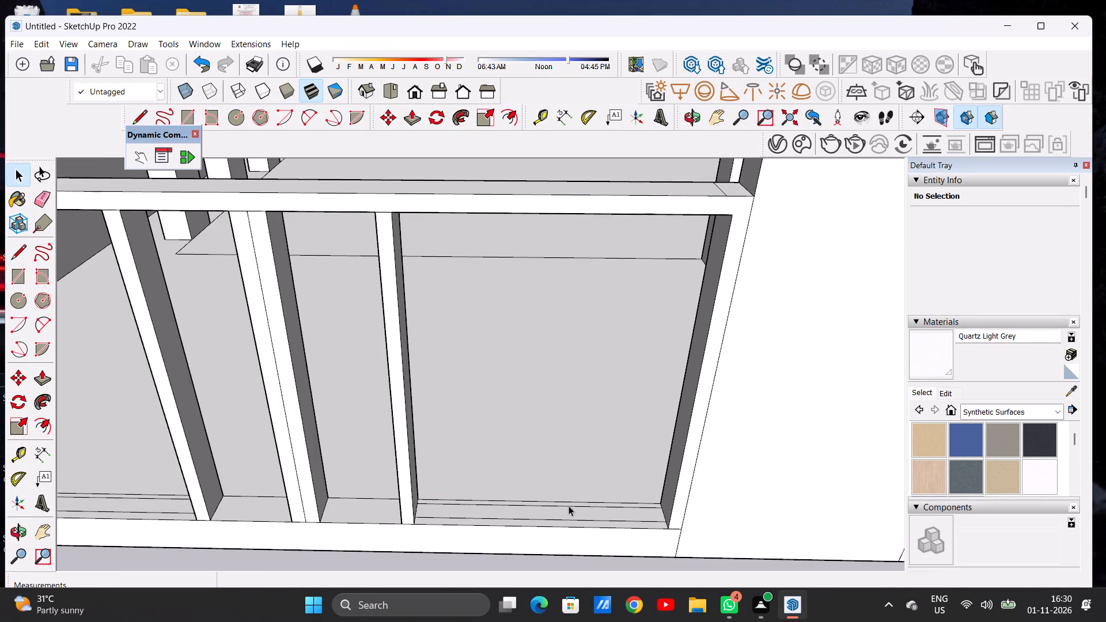
{"action": "scroll", "coordinate": [570, 507], "scroll_direction": "down", "scroll_amount": 6}
{"action": "scroll", "coordinate": [630, 513], "scroll_direction": "up", "scroll_amount": 11}
{"action": "key", "text": "p"}
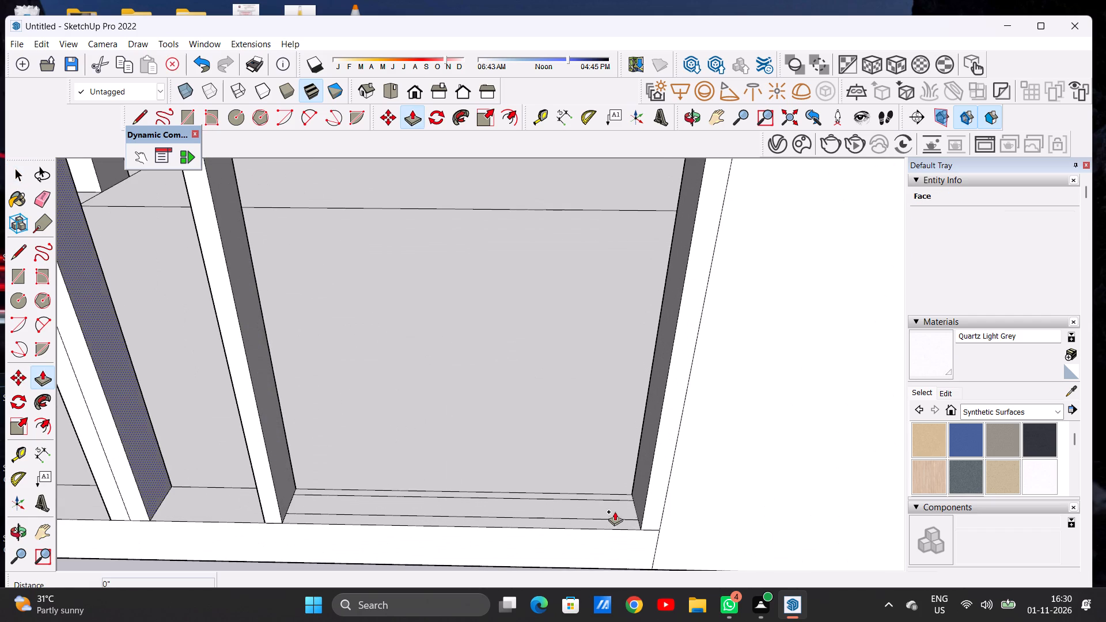
{"action": "left_click", "coordinate": [620, 508]}
{"action": "scroll", "coordinate": [626, 452], "scroll_direction": "down", "scroll_amount": 18}
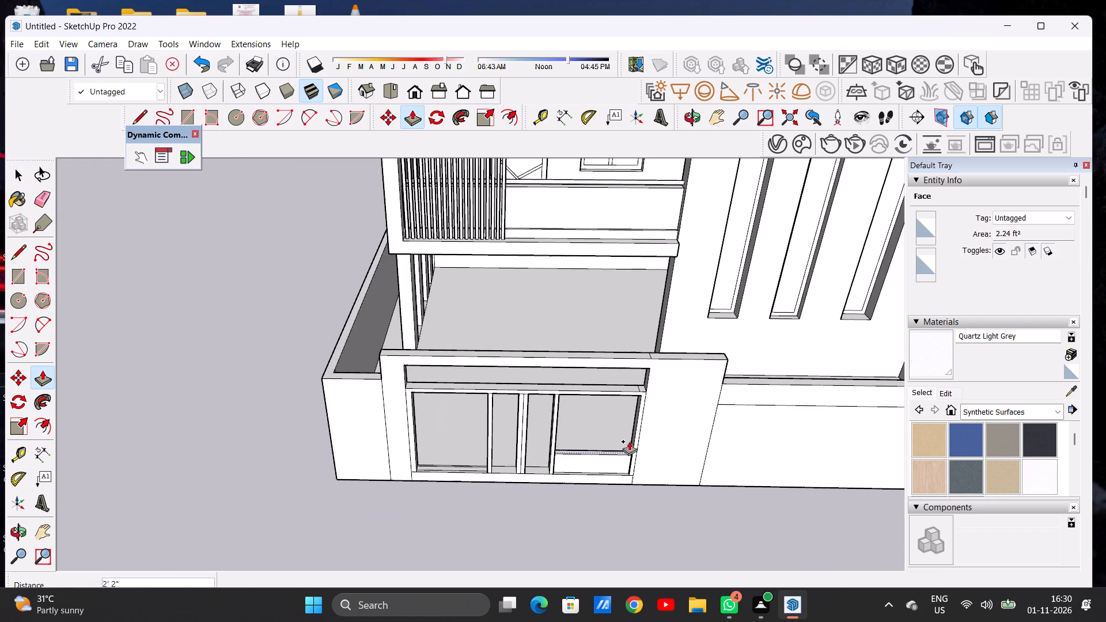
{"action": "scroll", "coordinate": [647, 402], "scroll_direction": "up", "scroll_amount": 5}
{"action": "scroll", "coordinate": [641, 396], "scroll_direction": "down", "scroll_amount": 1}
{"action": "scroll", "coordinate": [638, 395], "scroll_direction": "up", "scroll_amount": 5}
{"action": "middle_click_drag", "start_coordinate": [627, 422], "coordinate": [623, 325]}
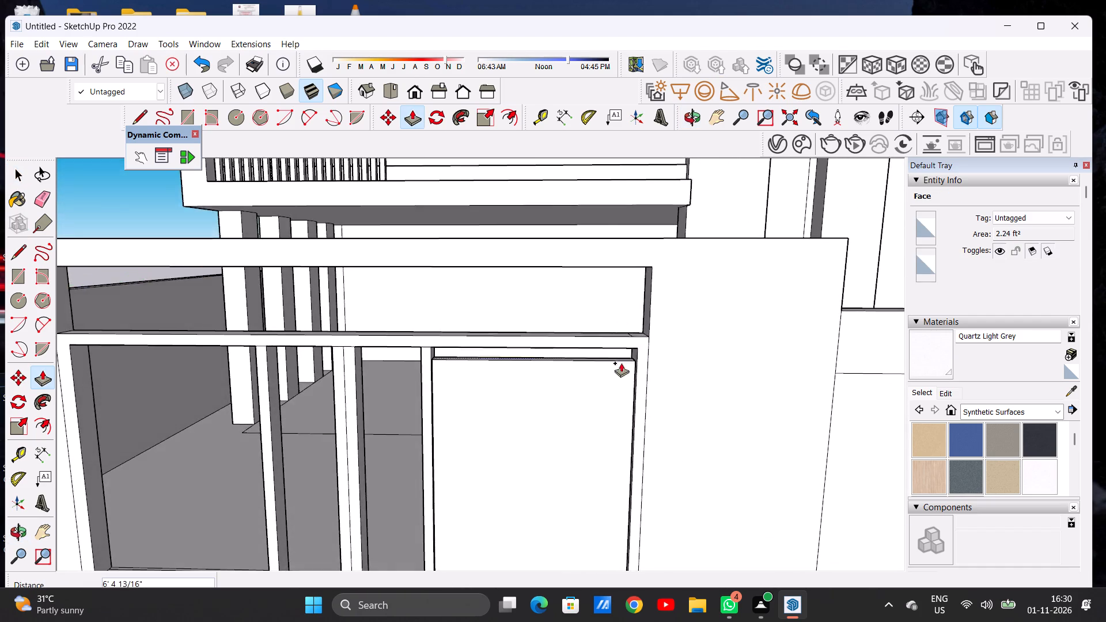
{"action": "scroll", "coordinate": [621, 363], "scroll_direction": "up", "scroll_amount": 2}
{"action": "scroll", "coordinate": [621, 363], "scroll_direction": "down", "scroll_amount": 1}
{"action": "scroll", "coordinate": [621, 363], "scroll_direction": "up", "scroll_amount": 3}
{"action": "left_click", "coordinate": [645, 342]}
{"action": "scroll", "coordinate": [620, 357], "scroll_direction": "down", "scroll_amount": 7}
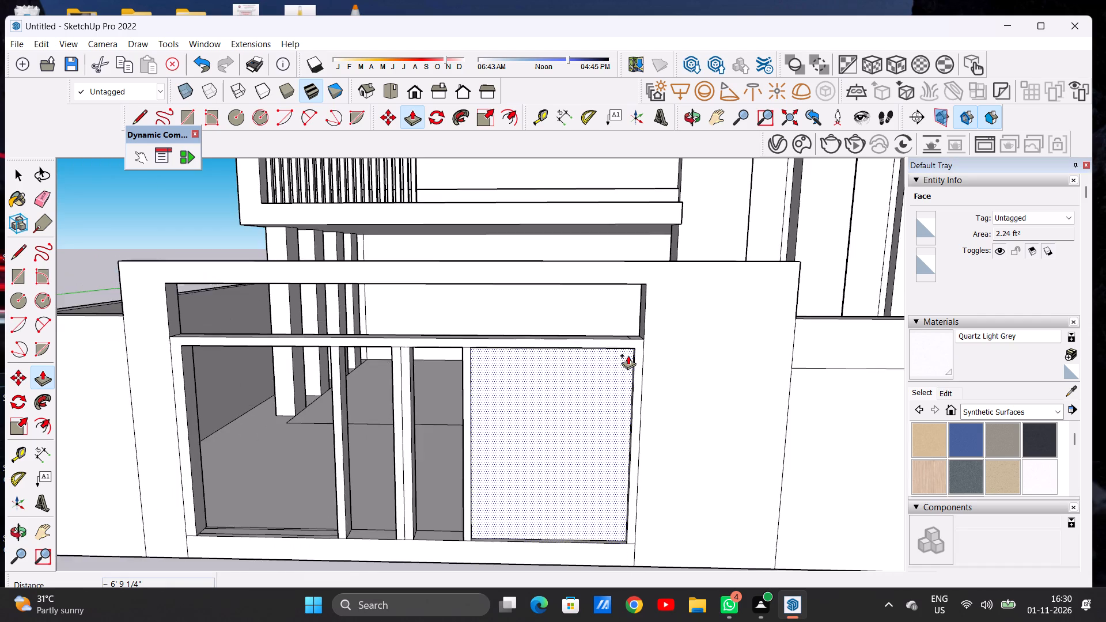
Push/Pull the middle sill strip of the outer wide bay up about 6' 9 1/4" to the crossbar's underside as a matching panel.
{"action": "scroll", "coordinate": [628, 355], "scroll_direction": "down", "scroll_amount": 3}
{"action": "middle_click_drag", "start_coordinate": [434, 456], "coordinate": [425, 515]}
{"action": "scroll", "coordinate": [353, 522], "scroll_direction": "up", "scroll_amount": 8}
{"action": "scroll", "coordinate": [373, 536], "scroll_direction": "down", "scroll_amount": 1}
{"action": "scroll", "coordinate": [378, 538], "scroll_direction": "up", "scroll_amount": 2}
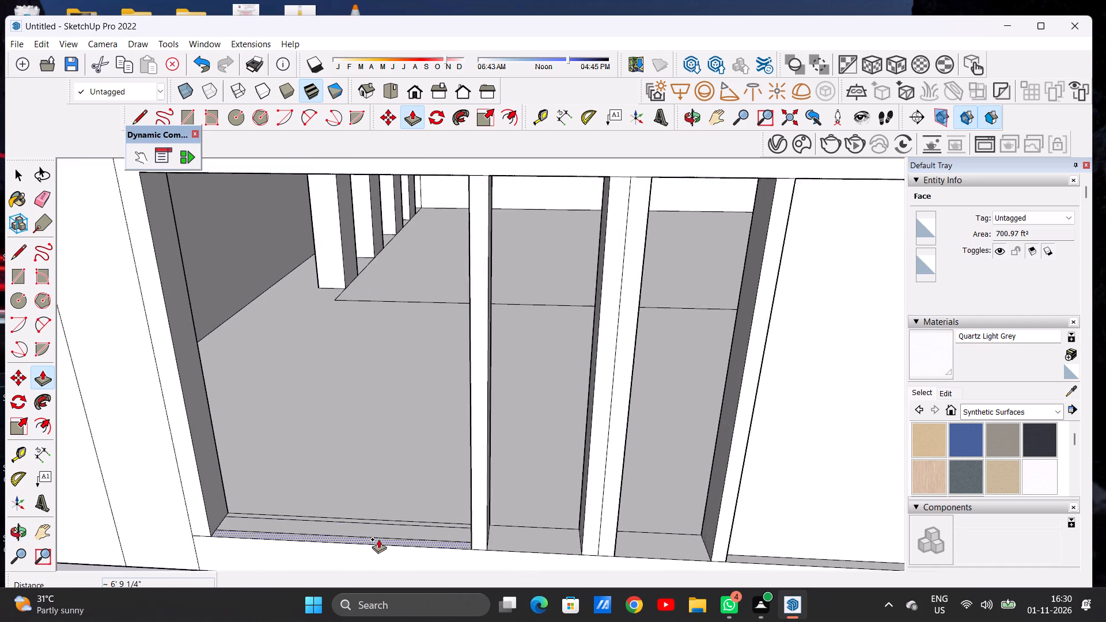
{"action": "scroll", "coordinate": [378, 539], "scroll_direction": "up", "scroll_amount": 1}
{"action": "left_click", "coordinate": [465, 532]}
{"action": "scroll", "coordinate": [463, 462], "scroll_direction": "down", "scroll_amount": 10}
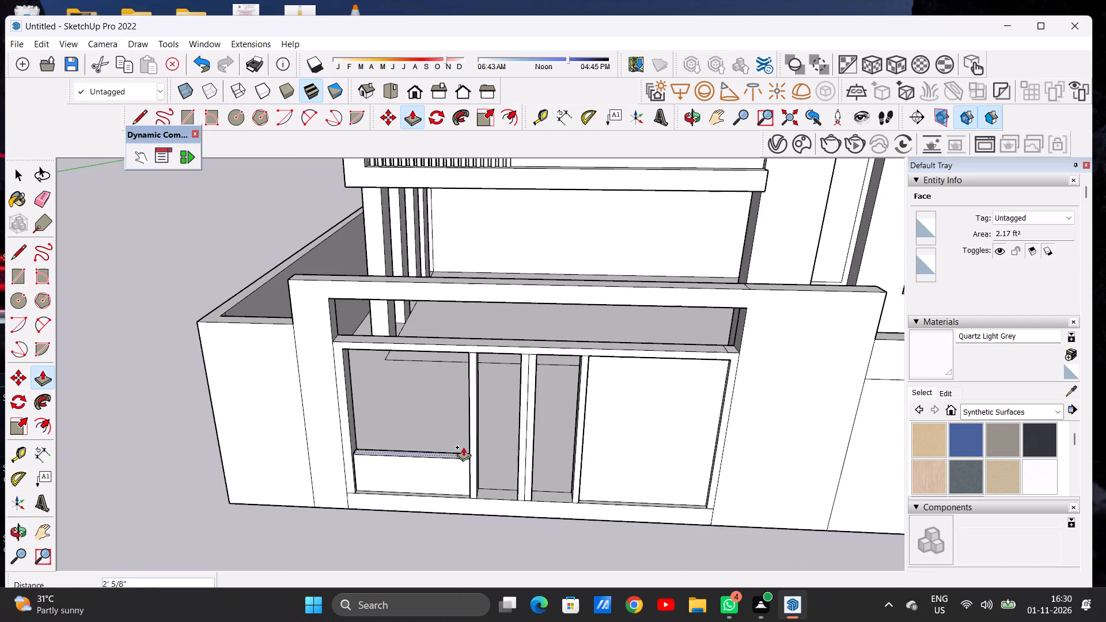
{"action": "scroll", "coordinate": [469, 352], "scroll_direction": "up", "scroll_amount": 2}
{"action": "scroll", "coordinate": [469, 352], "scroll_direction": "down", "scroll_amount": 1}
{"action": "scroll", "coordinate": [469, 352], "scroll_direction": "up", "scroll_amount": 5}
{"action": "scroll", "coordinate": [469, 352], "scroll_direction": "down", "scroll_amount": 1}
{"action": "scroll", "coordinate": [469, 352], "scroll_direction": "up", "scroll_amount": 1}
{"action": "scroll", "coordinate": [469, 352], "scroll_direction": "down", "scroll_amount": 1}
{"action": "scroll", "coordinate": [469, 352], "scroll_direction": "up", "scroll_amount": 1}
{"action": "left_click", "coordinate": [469, 352]}
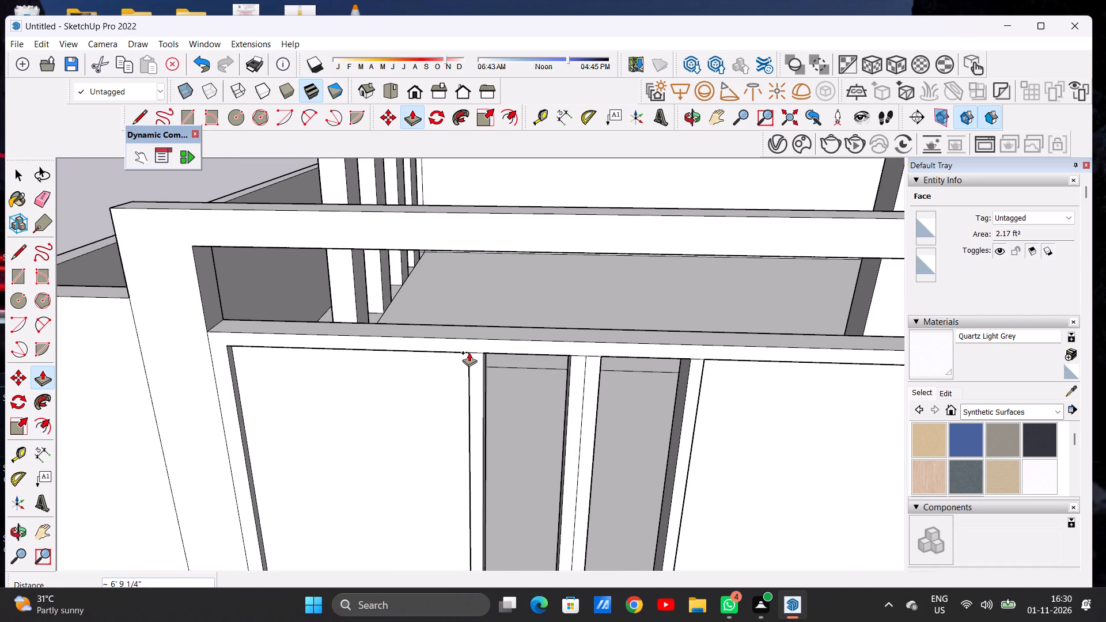
{"action": "key", "text": "space"}
Examine the gate's two wide panels and the narrow middle openings from the front at several angles and distances.
{"action": "scroll", "coordinate": [404, 453], "scroll_direction": "down", "scroll_amount": 16}
{"action": "middle_click_drag", "start_coordinate": [434, 466], "coordinate": [472, 395]}
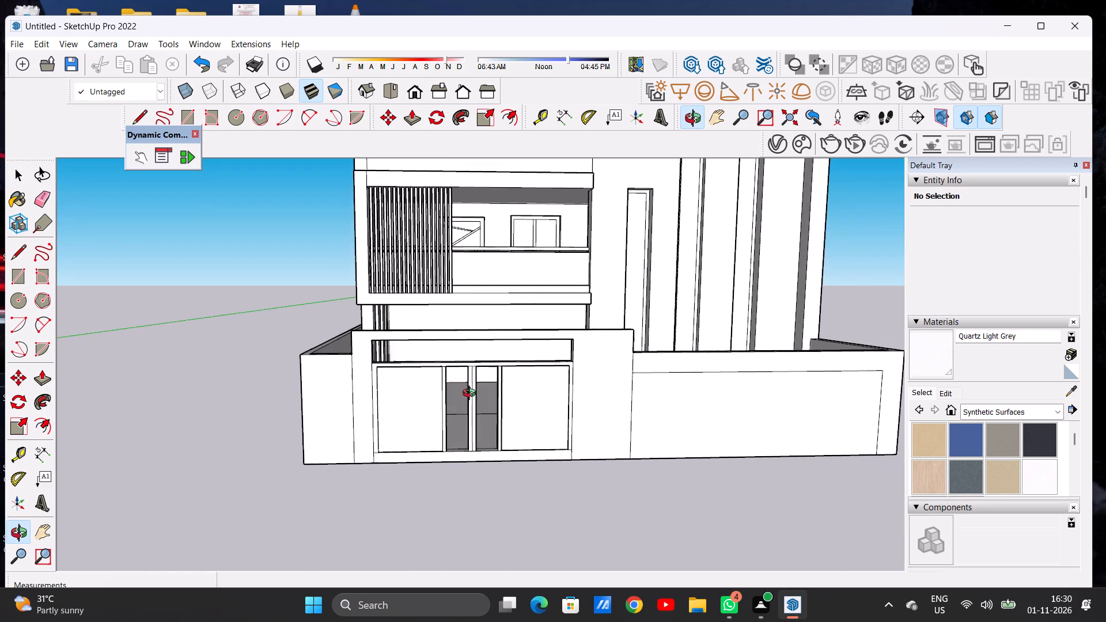
{"action": "middle_click_drag", "start_coordinate": [472, 395], "coordinate": [476, 408]}
{"action": "scroll", "coordinate": [365, 437], "scroll_direction": "down", "scroll_amount": 11}
{"action": "scroll", "coordinate": [411, 422], "scroll_direction": "up", "scroll_amount": 12}
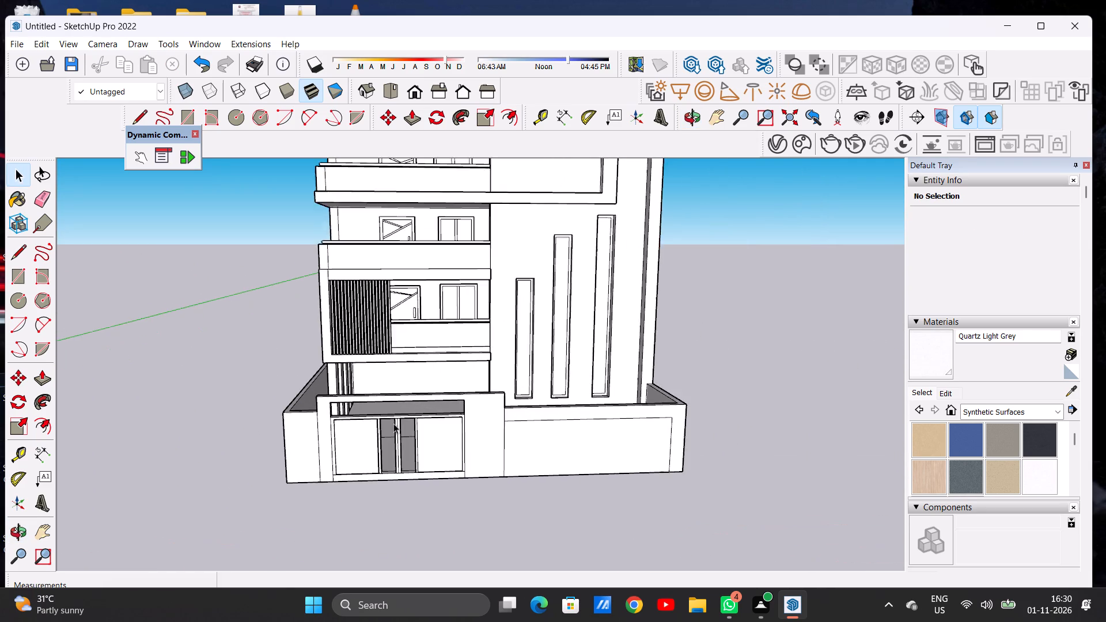
{"action": "scroll", "coordinate": [393, 423], "scroll_direction": "up", "scroll_amount": 3}
{"action": "scroll", "coordinate": [393, 423], "scroll_direction": "down", "scroll_amount": 1}
{"action": "scroll", "coordinate": [393, 423], "scroll_direction": "up", "scroll_amount": 11}
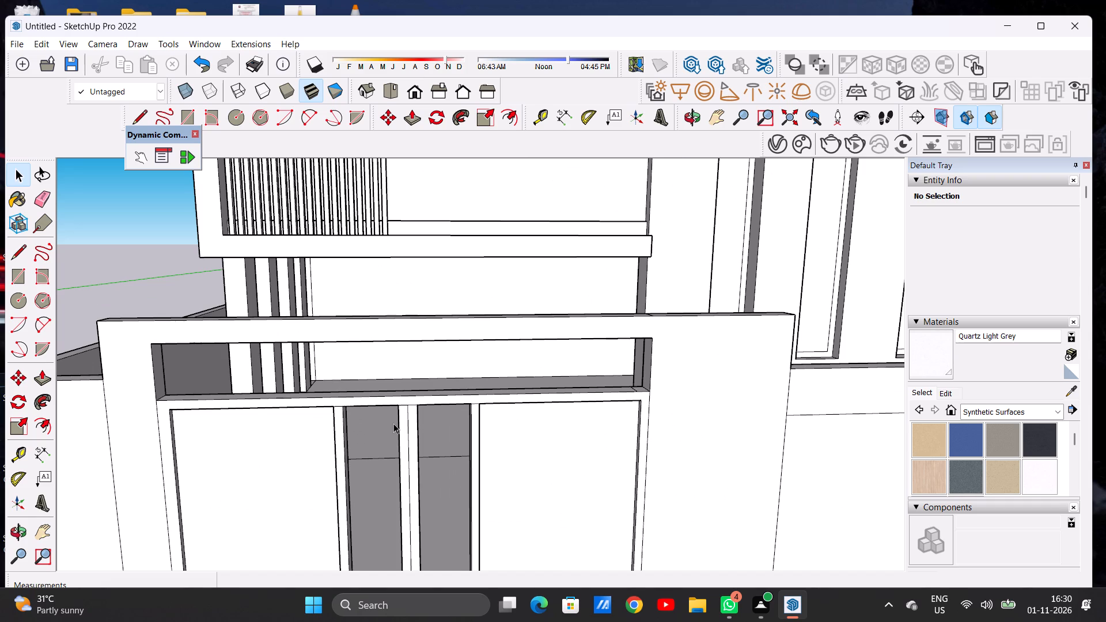
{"action": "scroll", "coordinate": [393, 423], "scroll_direction": "up", "scroll_amount": 1}
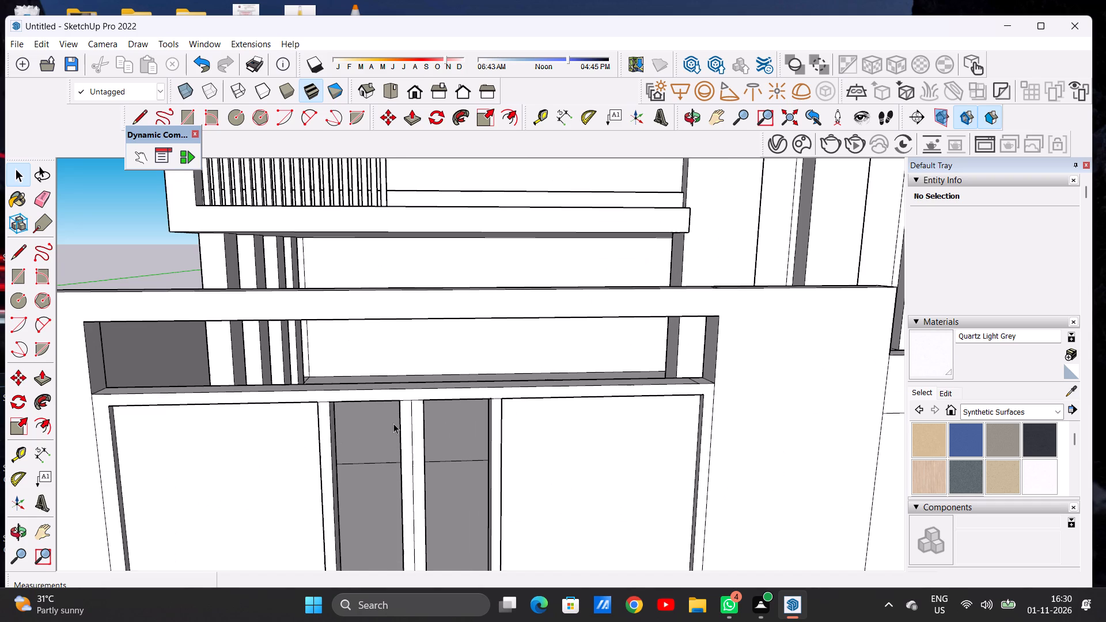
{"action": "scroll", "coordinate": [358, 408], "scroll_direction": "down", "scroll_amount": 2}
{"action": "scroll", "coordinate": [358, 407], "scroll_direction": "up", "scroll_amount": 1}
{"action": "scroll", "coordinate": [358, 407], "scroll_direction": "down", "scroll_amount": 8}
{"action": "scroll", "coordinate": [394, 431], "scroll_direction": "up", "scroll_amount": 6}
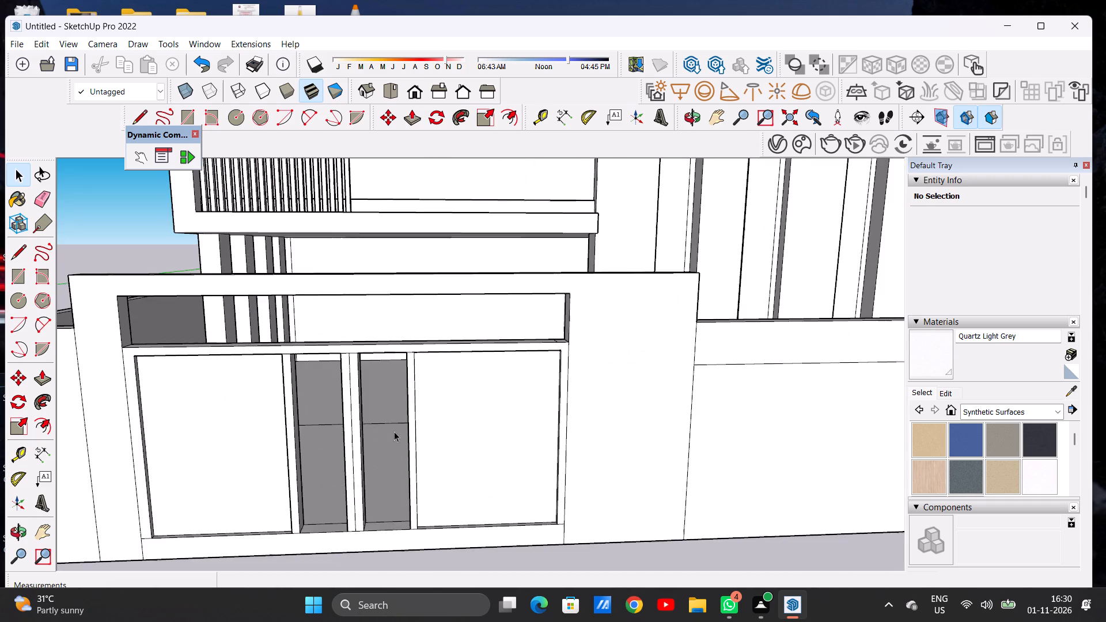
{"action": "middle_click_drag", "start_coordinate": [384, 444], "coordinate": [397, 447]}
{"action": "scroll", "coordinate": [360, 438], "scroll_direction": "down", "scroll_amount": 5}
{"action": "middle_click_drag", "start_coordinate": [384, 475], "coordinate": [365, 476]}
{"action": "scroll", "coordinate": [345, 489], "scroll_direction": "up", "scroll_amount": 5}
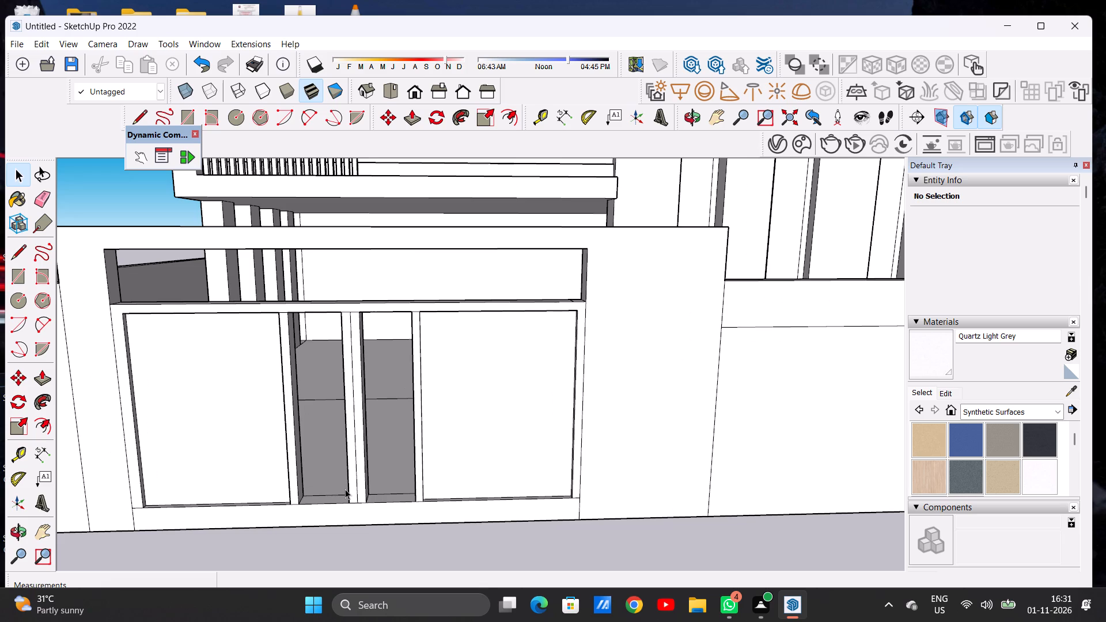
Examine the gate's panels and narrow middle openings against the whole front elevation from several distances.
{"action": "scroll", "coordinate": [340, 462], "scroll_direction": "down", "scroll_amount": 9}
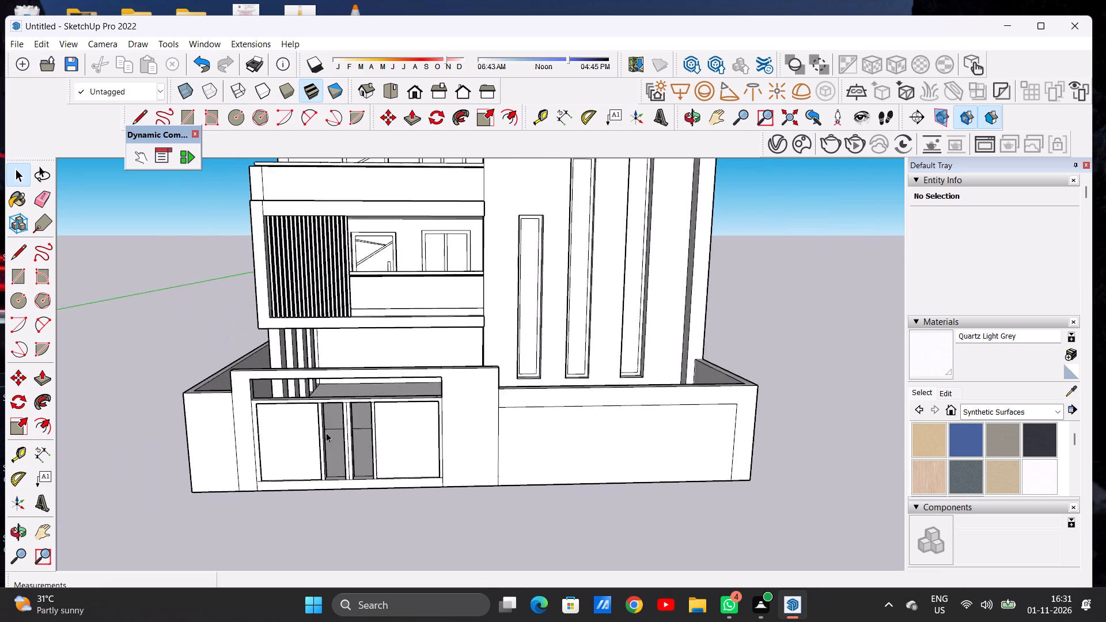
{"action": "scroll", "coordinate": [326, 433], "scroll_direction": "down", "scroll_amount": 4}
{"action": "scroll", "coordinate": [332, 417], "scroll_direction": "up", "scroll_amount": 6}
{"action": "scroll", "coordinate": [332, 417], "scroll_direction": "down", "scroll_amount": 1}
{"action": "scroll", "coordinate": [332, 430], "scroll_direction": "up", "scroll_amount": 6}
{"action": "scroll", "coordinate": [321, 426], "scroll_direction": "down", "scroll_amount": 6}
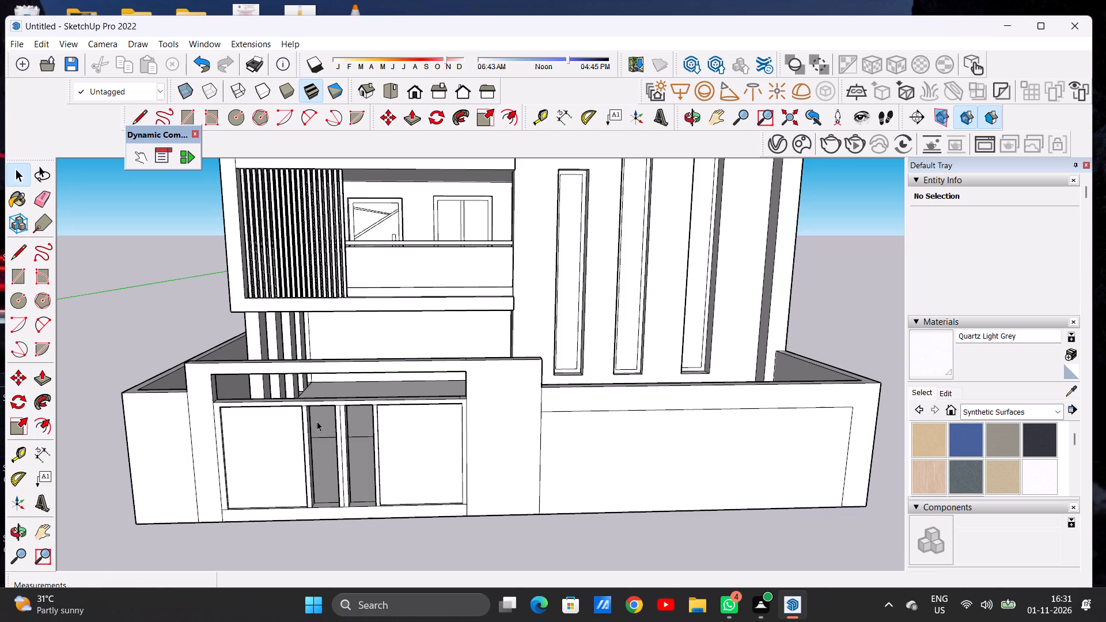
{"action": "scroll", "coordinate": [321, 413], "scroll_direction": "down", "scroll_amount": 7}
{"action": "middle_click_drag", "start_coordinate": [325, 438], "coordinate": [253, 437]}
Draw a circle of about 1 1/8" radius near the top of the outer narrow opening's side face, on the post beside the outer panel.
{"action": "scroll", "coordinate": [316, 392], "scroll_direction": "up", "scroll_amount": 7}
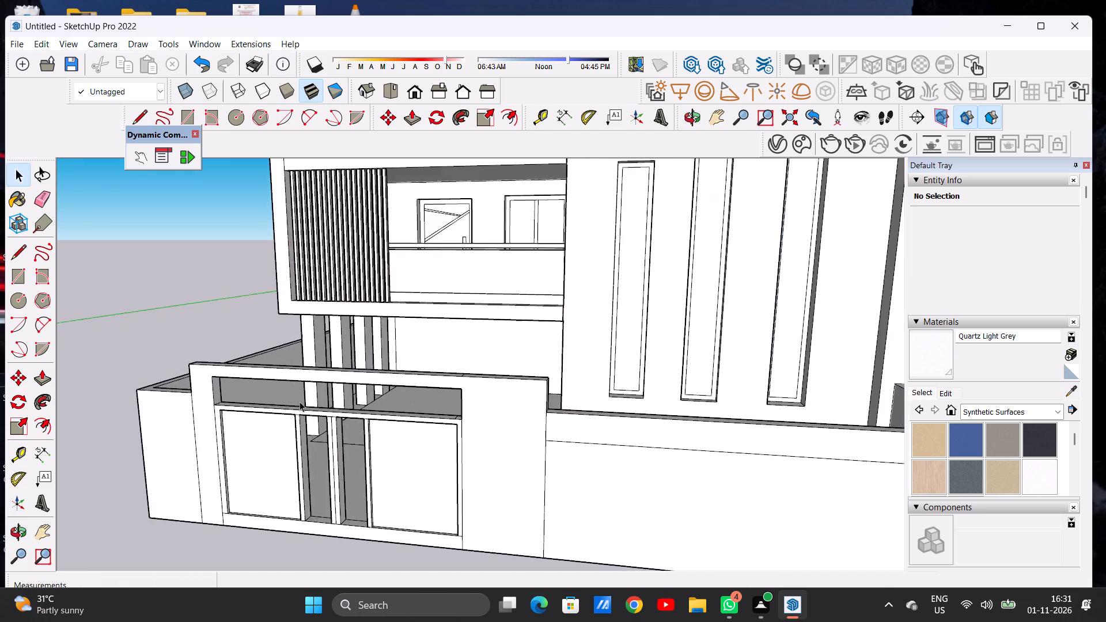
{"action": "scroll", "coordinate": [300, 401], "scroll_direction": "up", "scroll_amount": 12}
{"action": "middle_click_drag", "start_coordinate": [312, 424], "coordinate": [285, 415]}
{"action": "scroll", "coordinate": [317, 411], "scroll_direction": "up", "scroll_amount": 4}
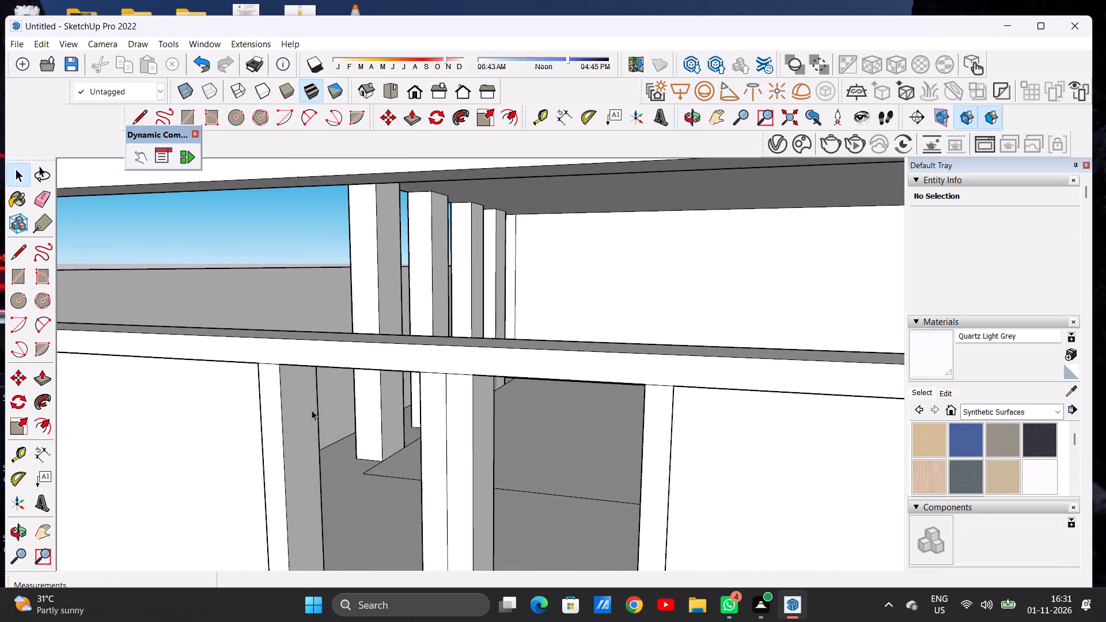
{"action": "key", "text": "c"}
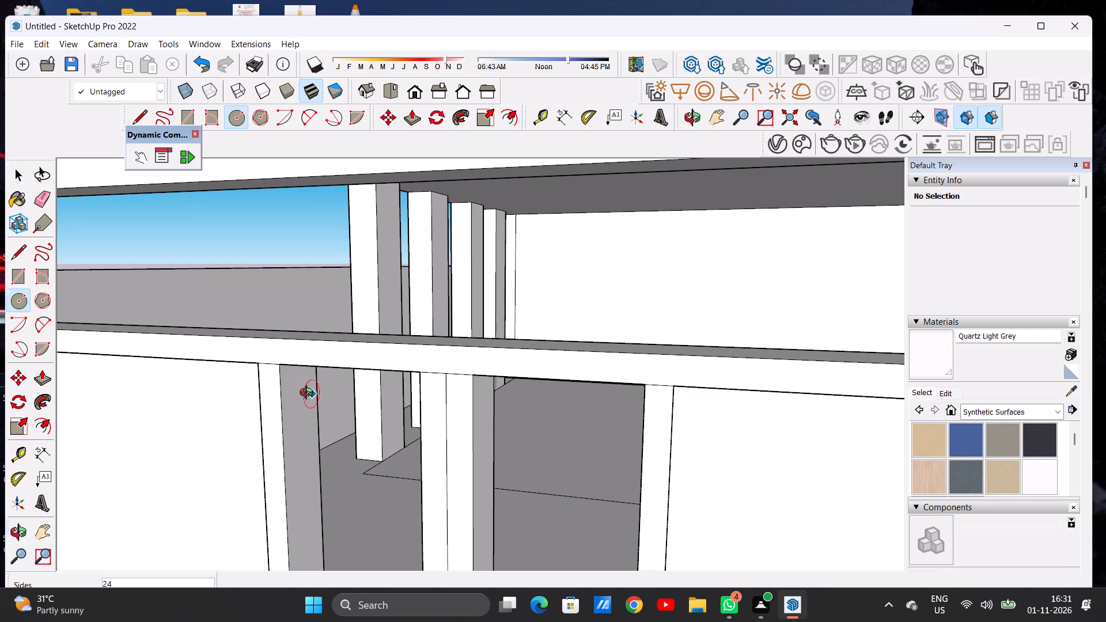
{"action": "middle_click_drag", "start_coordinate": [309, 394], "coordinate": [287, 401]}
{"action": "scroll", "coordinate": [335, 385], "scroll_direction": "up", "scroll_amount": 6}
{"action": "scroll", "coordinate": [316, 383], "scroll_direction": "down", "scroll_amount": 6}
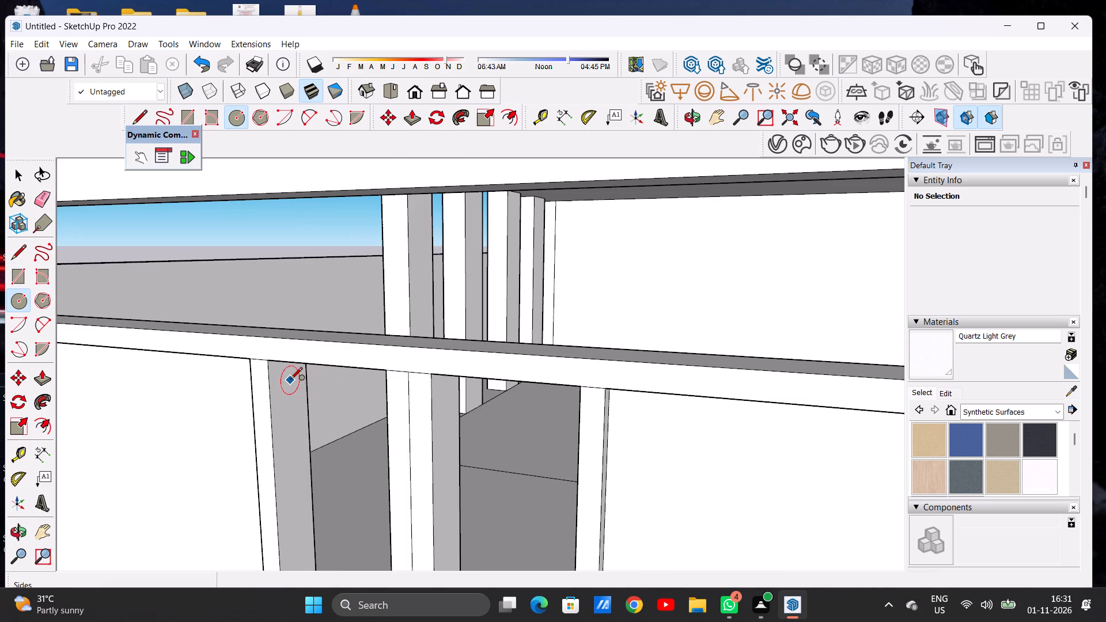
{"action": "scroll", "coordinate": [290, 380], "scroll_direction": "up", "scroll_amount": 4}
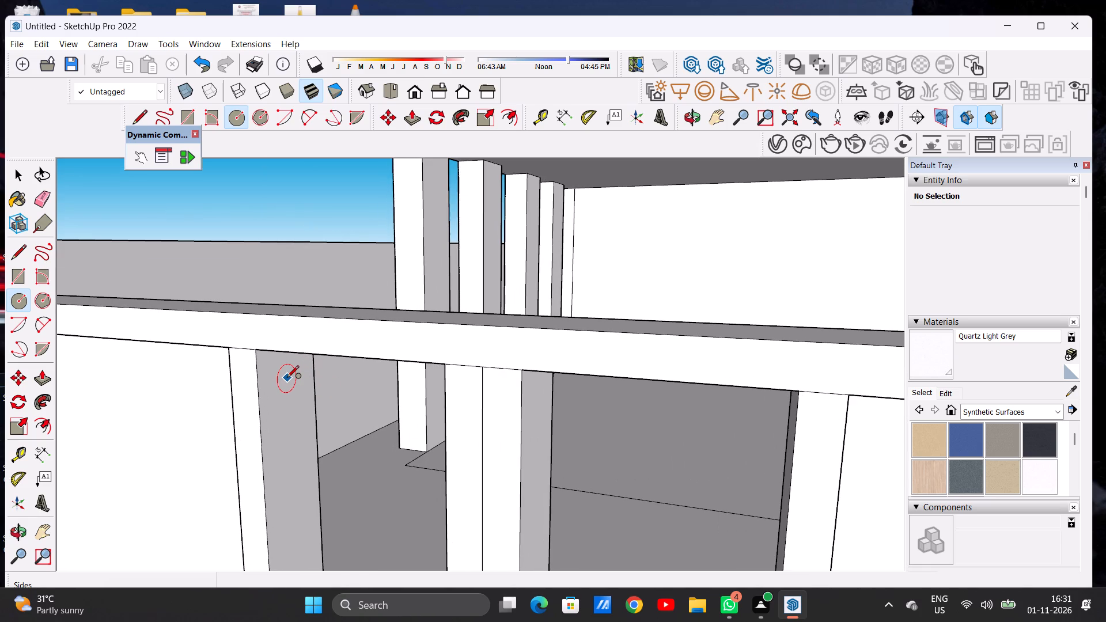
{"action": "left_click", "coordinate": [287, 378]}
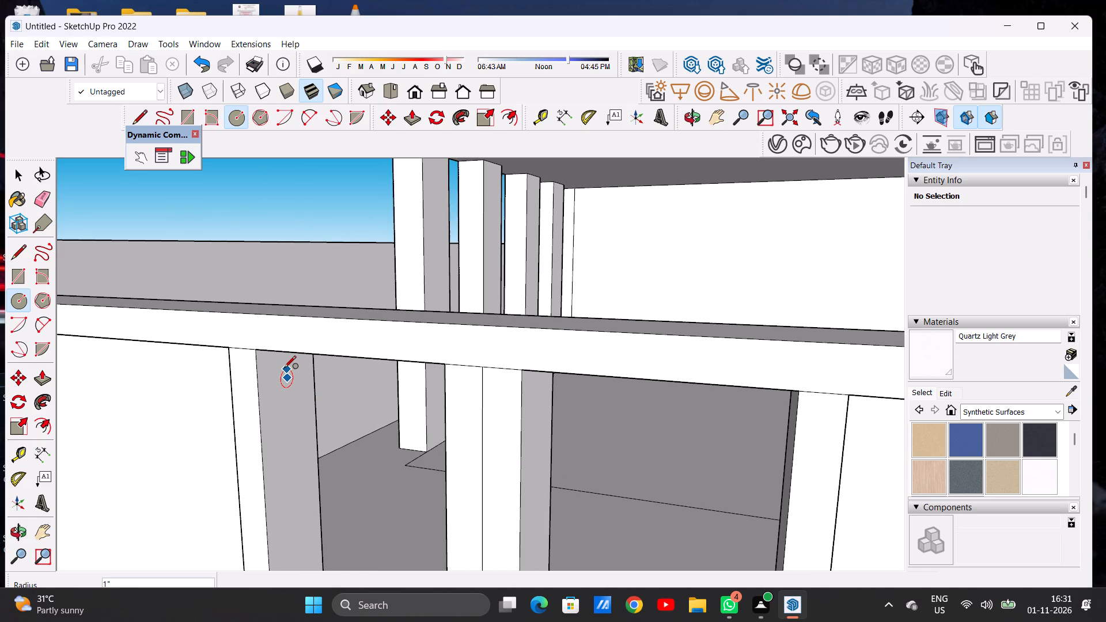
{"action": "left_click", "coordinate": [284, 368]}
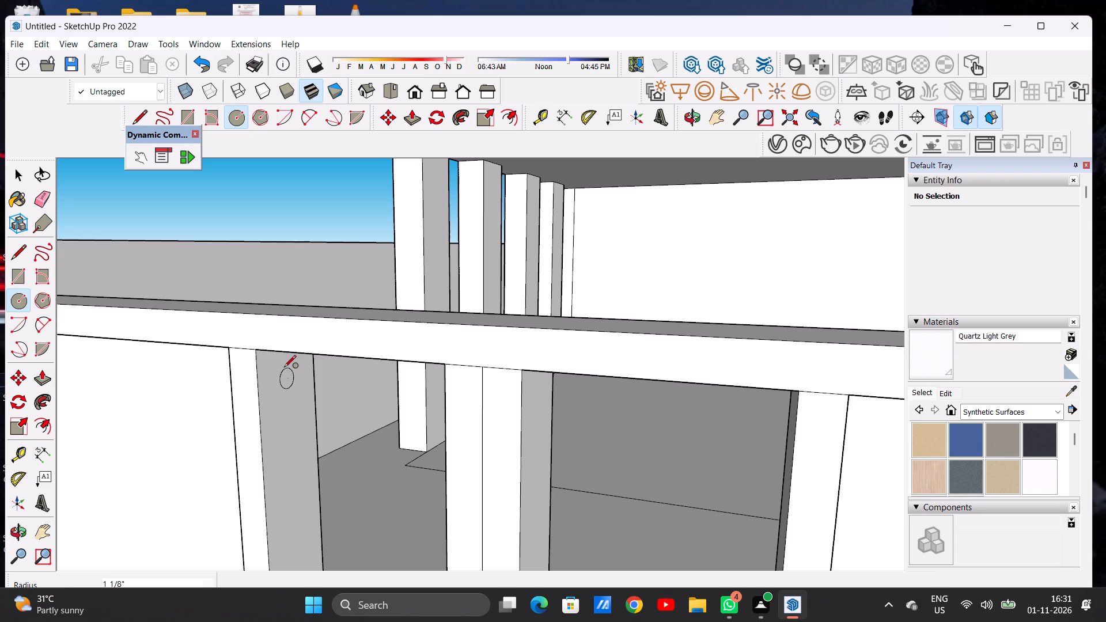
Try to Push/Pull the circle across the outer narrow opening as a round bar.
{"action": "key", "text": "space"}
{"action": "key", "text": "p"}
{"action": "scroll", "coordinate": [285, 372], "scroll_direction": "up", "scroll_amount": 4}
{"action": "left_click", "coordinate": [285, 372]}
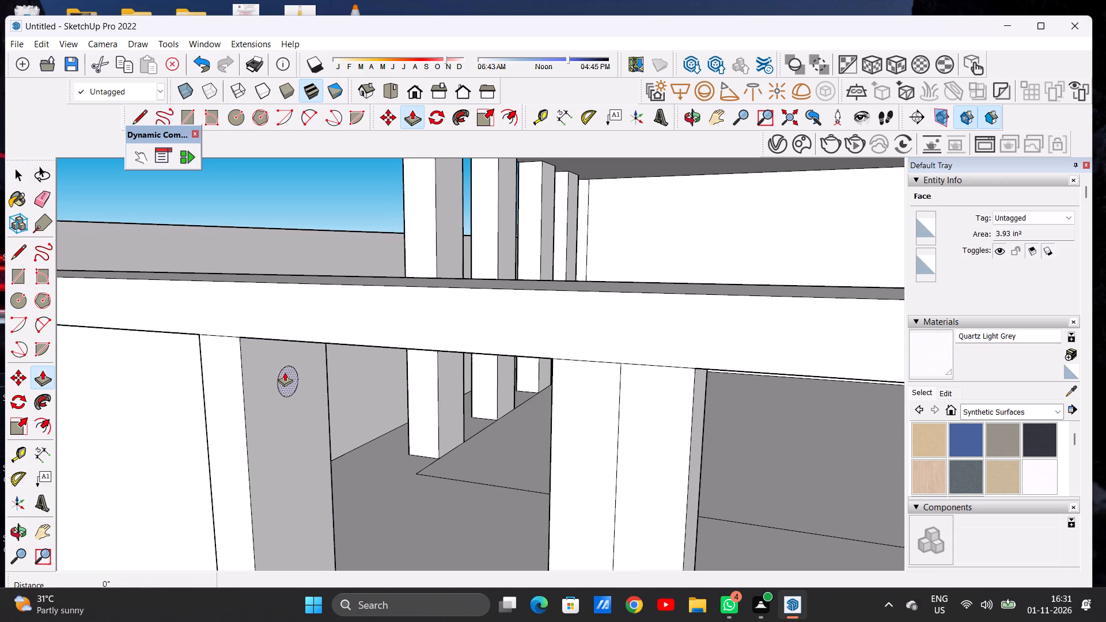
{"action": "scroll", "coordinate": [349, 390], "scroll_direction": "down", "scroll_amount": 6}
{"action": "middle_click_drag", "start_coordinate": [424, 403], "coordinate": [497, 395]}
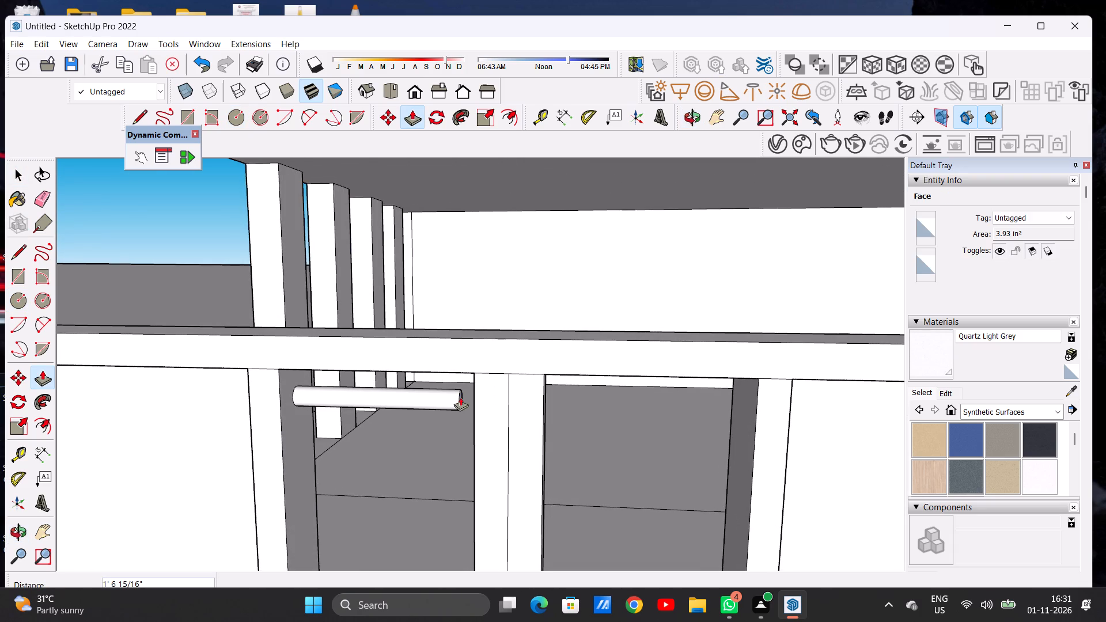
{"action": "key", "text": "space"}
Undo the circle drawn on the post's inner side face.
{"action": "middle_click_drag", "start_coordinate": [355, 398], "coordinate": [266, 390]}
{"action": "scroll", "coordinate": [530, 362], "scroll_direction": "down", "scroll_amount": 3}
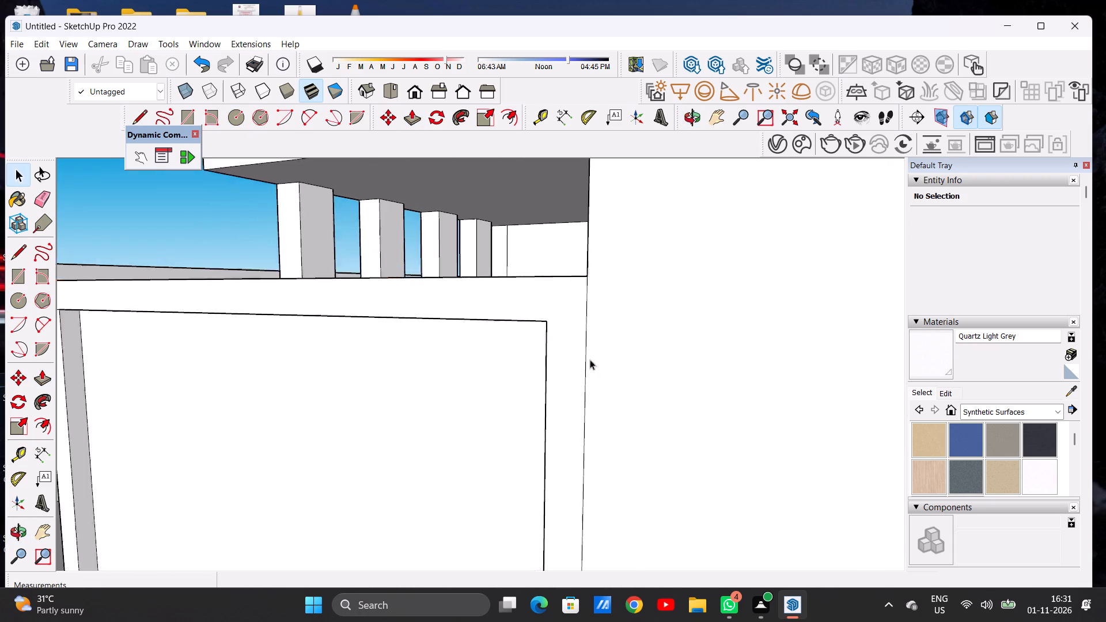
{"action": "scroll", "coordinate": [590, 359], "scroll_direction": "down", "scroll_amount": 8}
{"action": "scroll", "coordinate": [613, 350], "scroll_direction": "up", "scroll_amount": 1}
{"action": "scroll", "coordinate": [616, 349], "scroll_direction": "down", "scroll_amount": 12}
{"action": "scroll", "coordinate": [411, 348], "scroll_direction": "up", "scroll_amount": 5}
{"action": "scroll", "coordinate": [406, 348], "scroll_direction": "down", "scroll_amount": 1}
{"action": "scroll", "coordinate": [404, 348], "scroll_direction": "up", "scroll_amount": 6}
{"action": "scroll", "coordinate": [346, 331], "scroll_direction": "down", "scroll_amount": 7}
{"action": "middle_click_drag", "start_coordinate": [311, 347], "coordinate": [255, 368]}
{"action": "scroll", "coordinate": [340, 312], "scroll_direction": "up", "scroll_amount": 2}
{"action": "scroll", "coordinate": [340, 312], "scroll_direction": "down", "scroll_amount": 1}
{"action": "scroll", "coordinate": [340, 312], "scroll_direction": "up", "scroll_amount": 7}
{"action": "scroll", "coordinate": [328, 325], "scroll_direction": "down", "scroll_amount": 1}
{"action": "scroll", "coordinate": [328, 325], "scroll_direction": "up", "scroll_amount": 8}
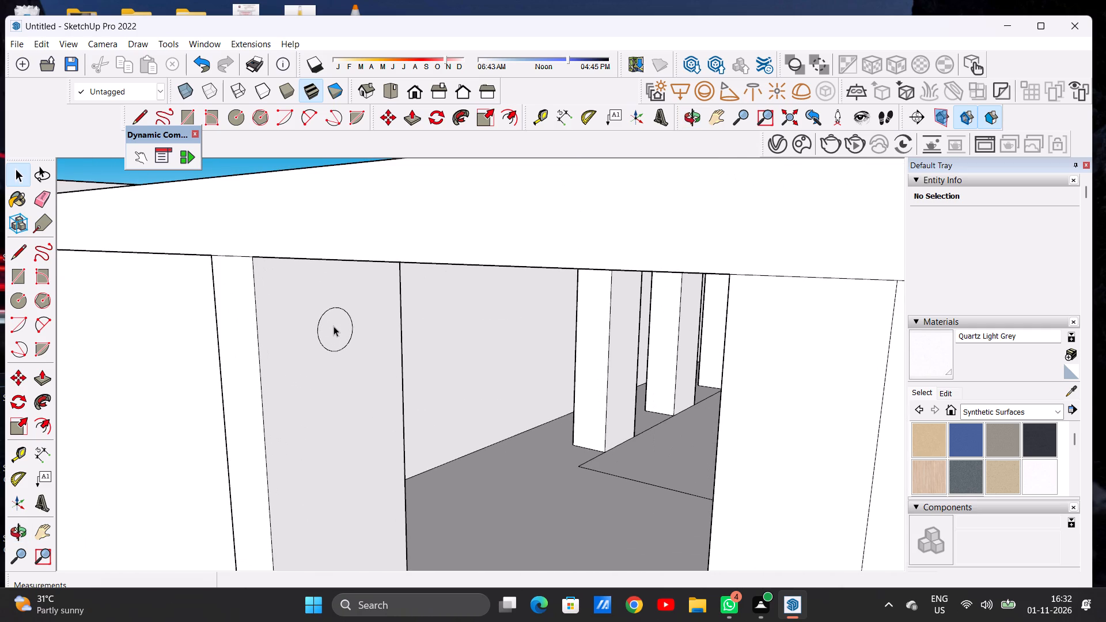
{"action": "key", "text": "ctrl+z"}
Draw a smaller circle of about 5/8" radius near the top of the same post's inner side face.
{"action": "key", "text": "c"}
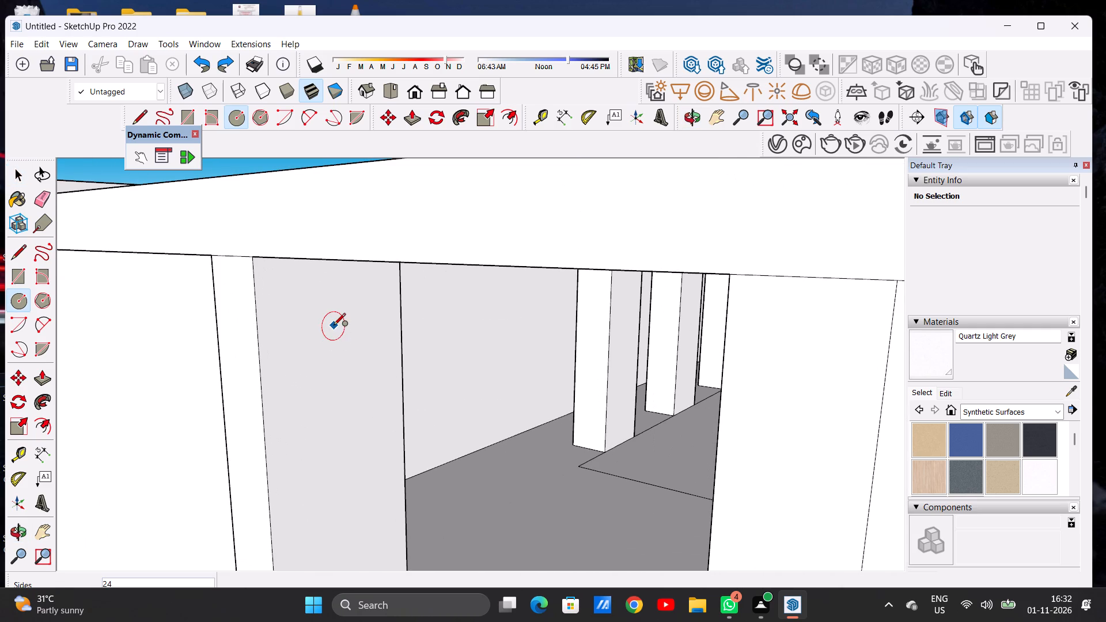
{"action": "left_click", "coordinate": [336, 313]}
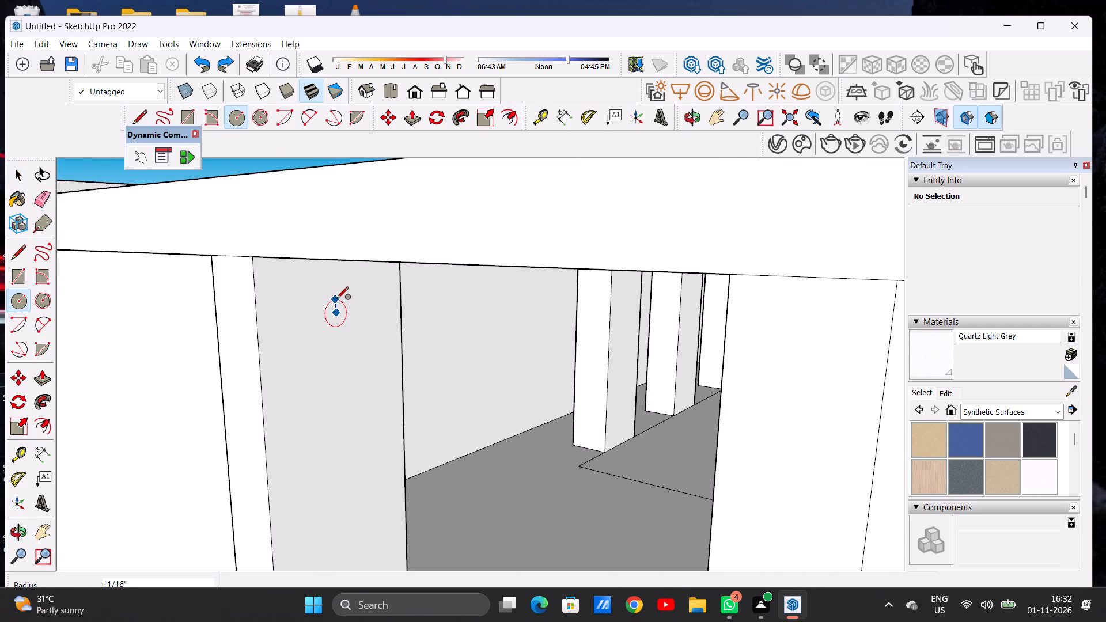
{"action": "left_click", "coordinate": [335, 301]}
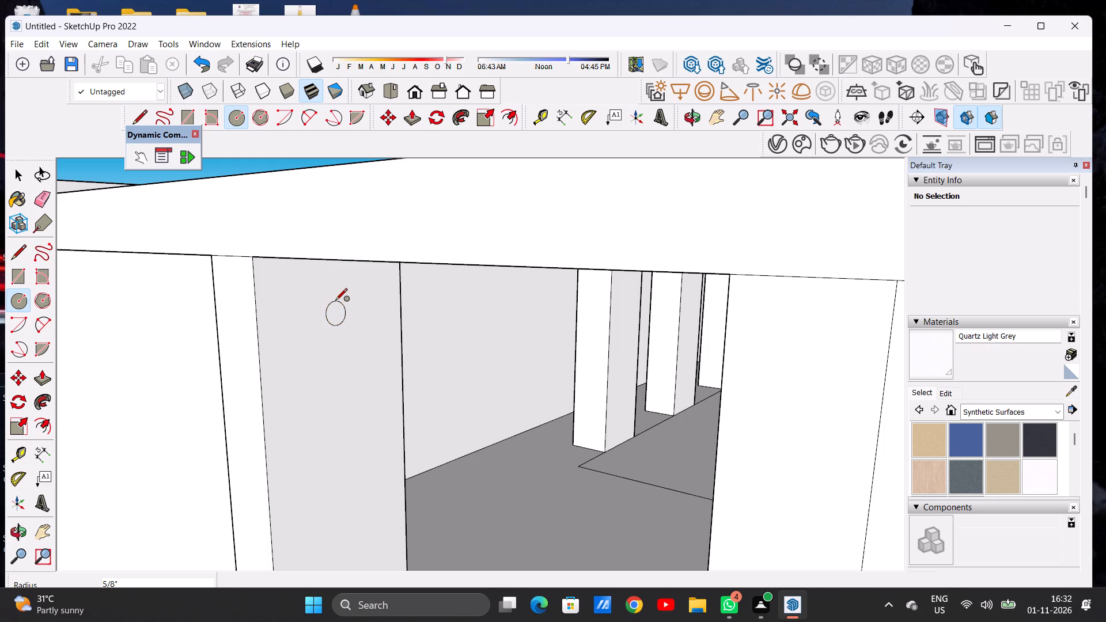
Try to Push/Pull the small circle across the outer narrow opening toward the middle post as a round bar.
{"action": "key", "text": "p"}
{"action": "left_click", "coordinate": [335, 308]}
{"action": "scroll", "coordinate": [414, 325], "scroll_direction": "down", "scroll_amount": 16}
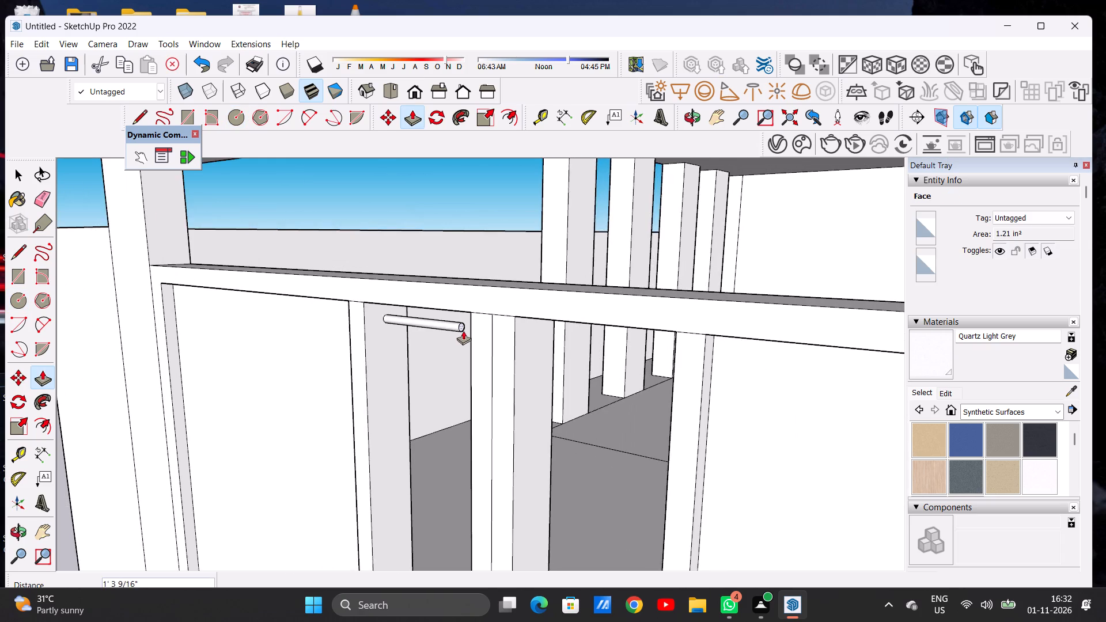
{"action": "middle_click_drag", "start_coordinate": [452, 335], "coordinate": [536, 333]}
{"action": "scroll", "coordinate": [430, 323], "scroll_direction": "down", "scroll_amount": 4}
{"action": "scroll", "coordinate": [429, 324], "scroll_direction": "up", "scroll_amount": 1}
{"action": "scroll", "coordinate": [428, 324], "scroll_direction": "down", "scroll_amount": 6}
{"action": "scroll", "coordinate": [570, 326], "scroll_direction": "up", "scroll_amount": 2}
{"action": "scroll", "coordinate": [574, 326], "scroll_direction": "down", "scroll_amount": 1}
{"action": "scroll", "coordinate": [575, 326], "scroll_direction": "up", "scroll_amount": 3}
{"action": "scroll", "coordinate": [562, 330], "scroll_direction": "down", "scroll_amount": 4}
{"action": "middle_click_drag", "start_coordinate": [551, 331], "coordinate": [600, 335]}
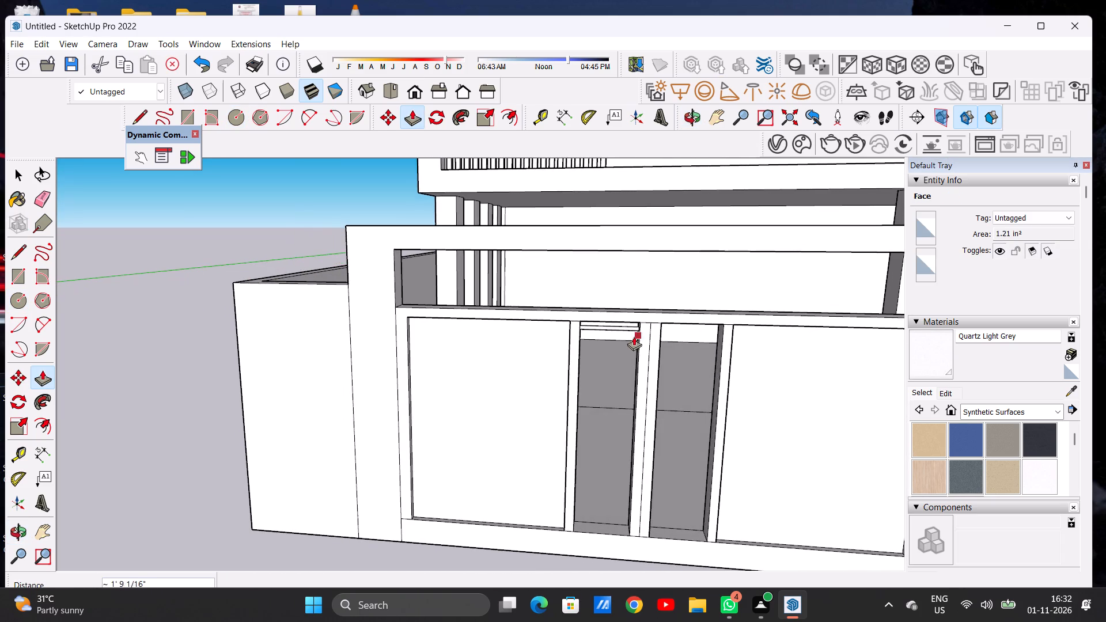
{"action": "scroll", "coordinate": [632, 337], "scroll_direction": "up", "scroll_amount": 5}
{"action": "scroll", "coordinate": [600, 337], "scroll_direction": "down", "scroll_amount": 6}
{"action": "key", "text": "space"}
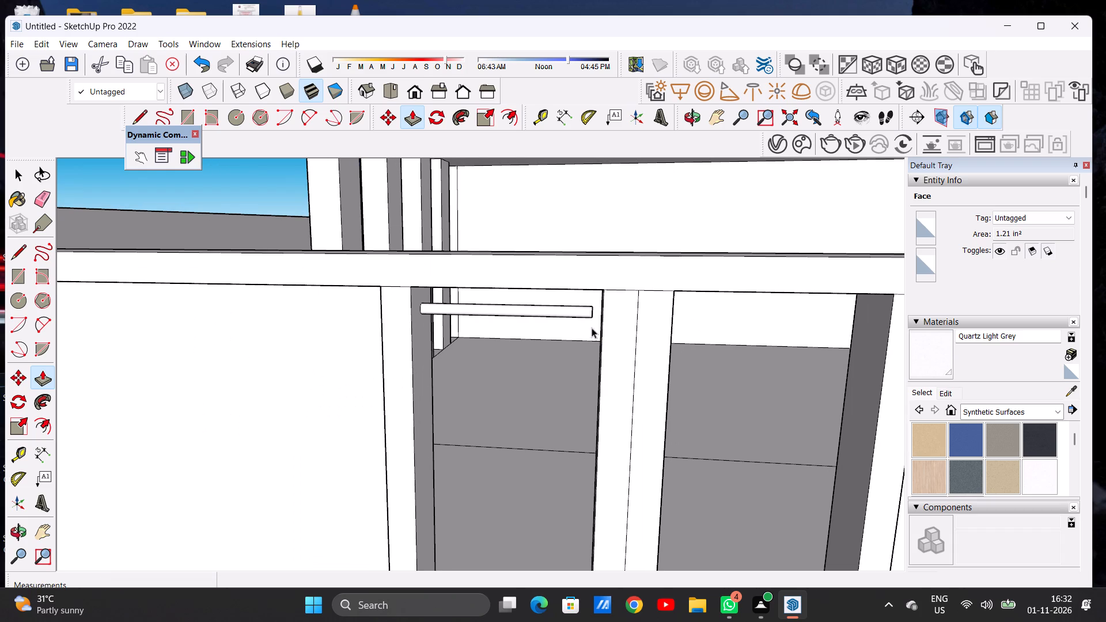
Copy the small circle about 2 13/16" straight down the post's inner side face and repeat the copy 15 times.
{"action": "scroll", "coordinate": [416, 317], "scroll_direction": "down", "scroll_amount": 12}
{"action": "middle_click_drag", "start_coordinate": [443, 372], "coordinate": [280, 376]}
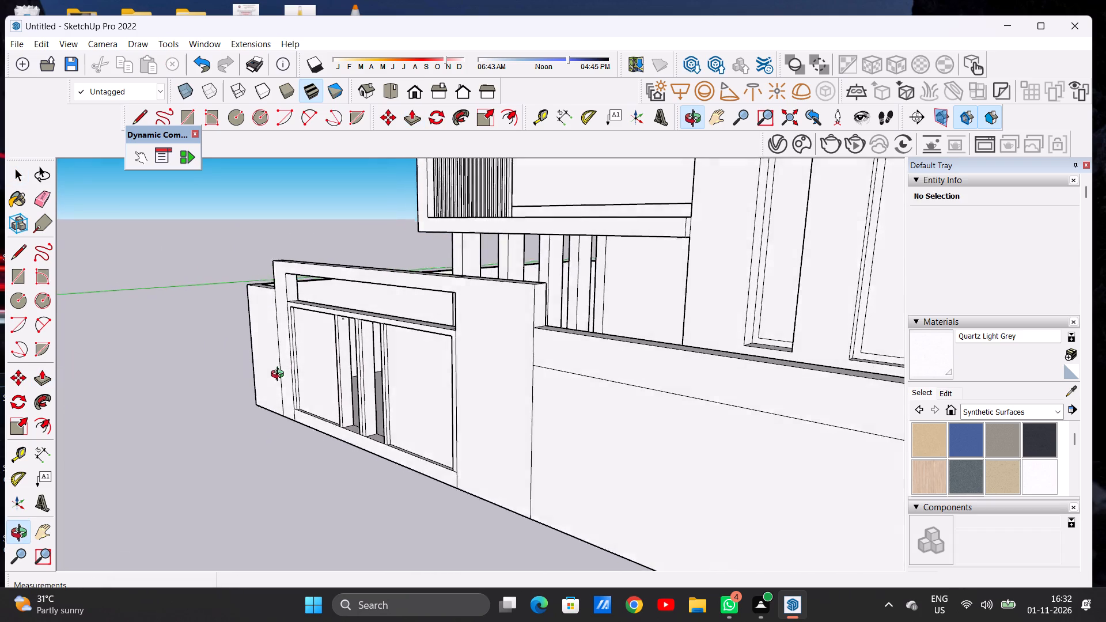
{"action": "middle_click_drag", "start_coordinate": [280, 376], "coordinate": [276, 375]}
{"action": "scroll", "coordinate": [340, 325], "scroll_direction": "up", "scroll_amount": 14}
{"action": "scroll", "coordinate": [345, 313], "scroll_direction": "down", "scroll_amount": 1}
{"action": "scroll", "coordinate": [345, 313], "scroll_direction": "up", "scroll_amount": 9}
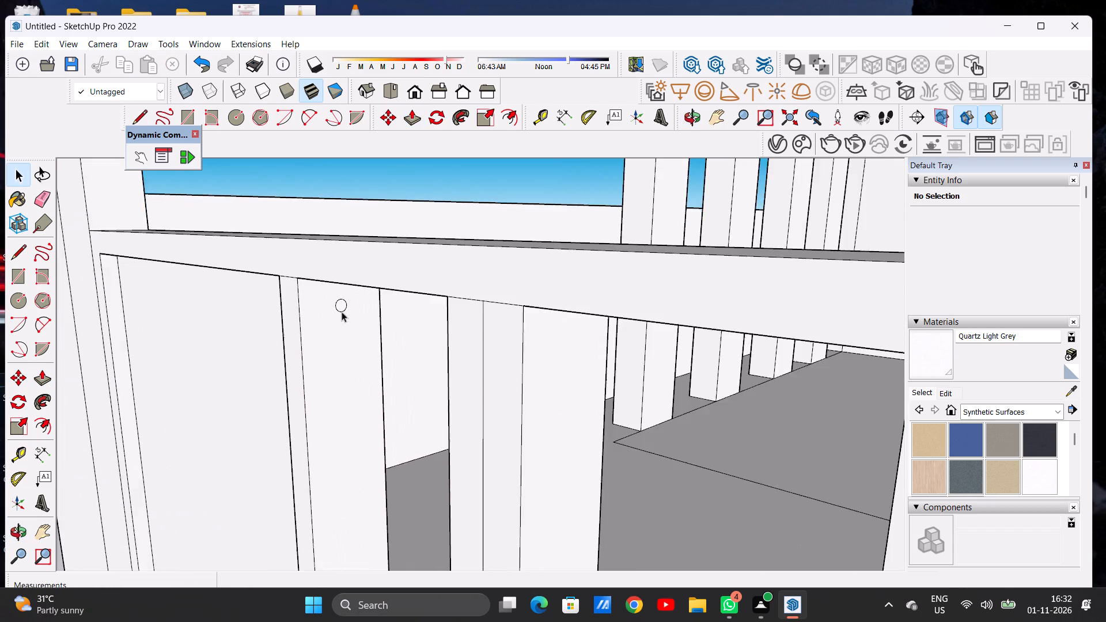
{"action": "scroll", "coordinate": [342, 312], "scroll_direction": "up", "scroll_amount": 4}
{"action": "double_click", "coordinate": [337, 300]}
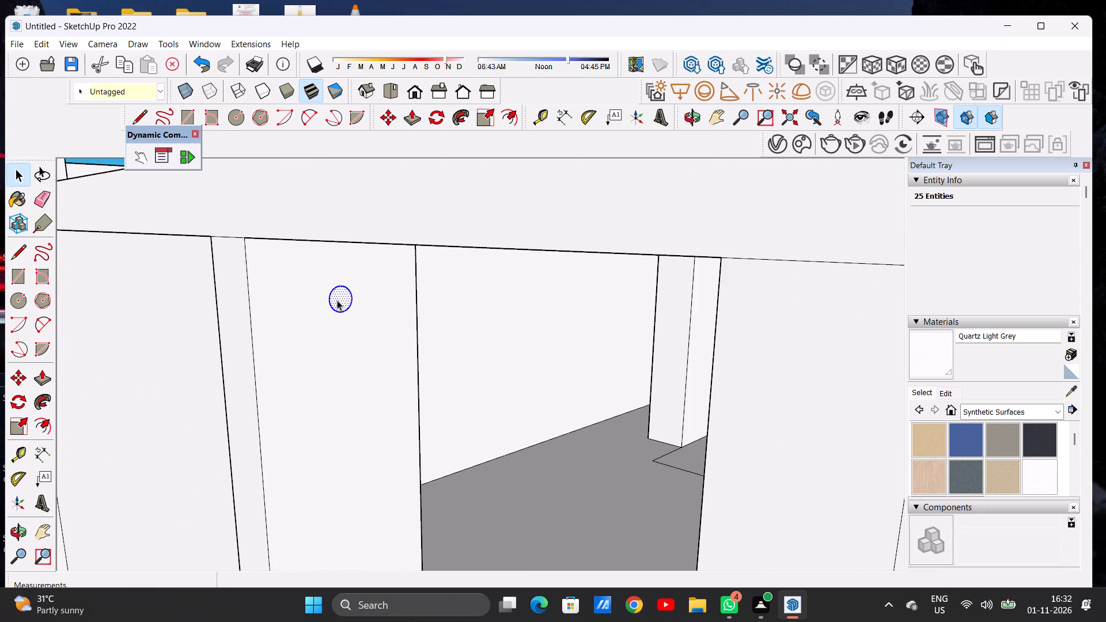
{"action": "key", "text": "m"}
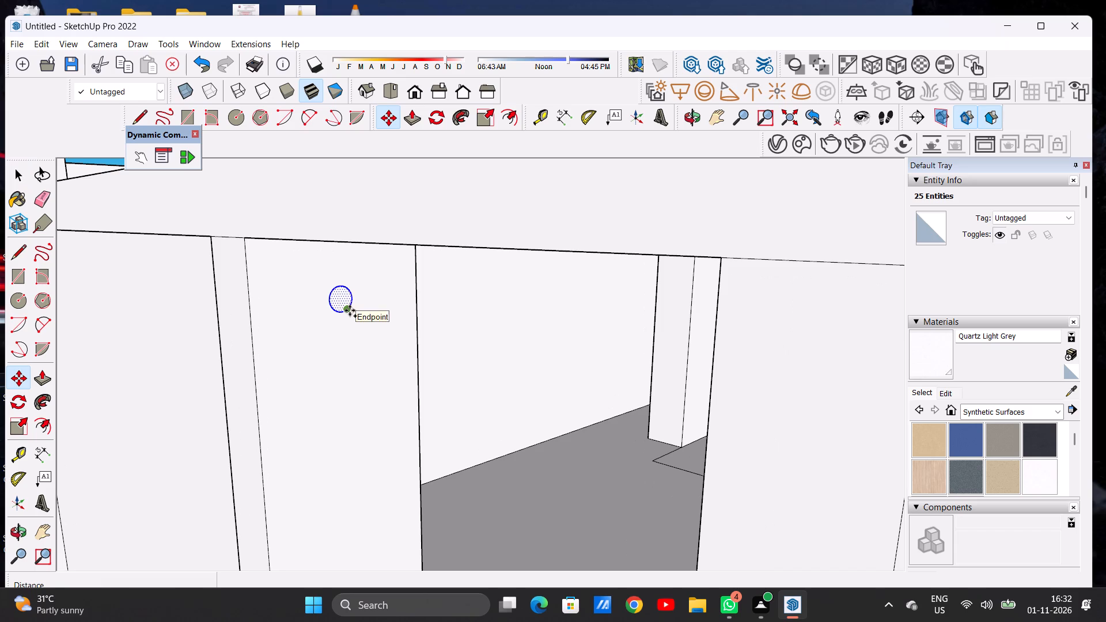
{"action": "left_click", "coordinate": [350, 310]}
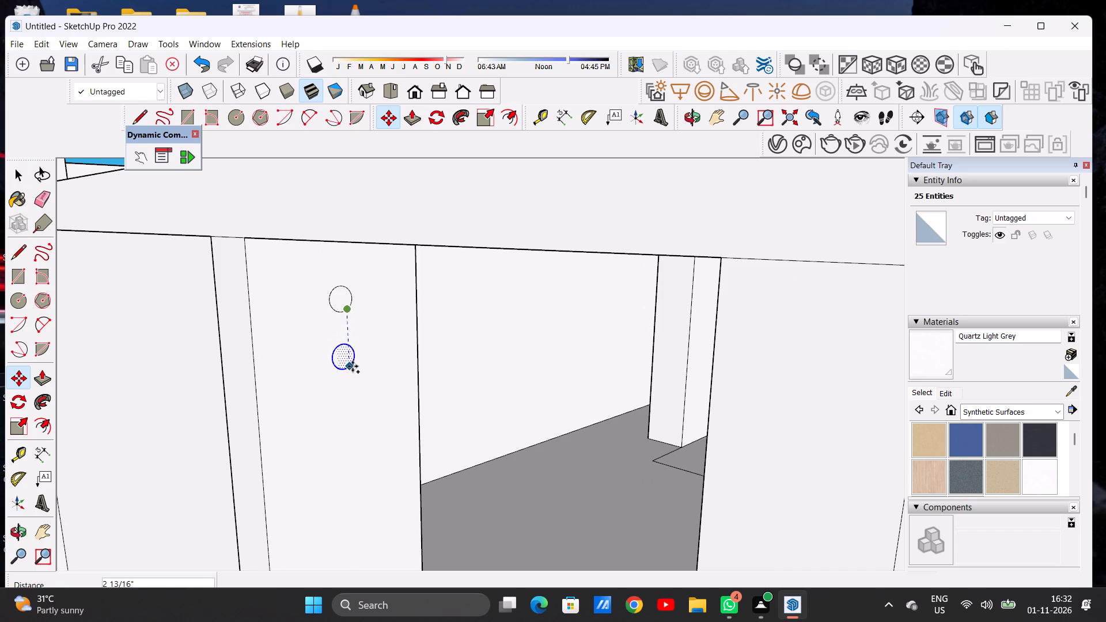
{"action": "left_click", "coordinate": [353, 366]}
{"action": "key", "text": "shift+asterisk"}
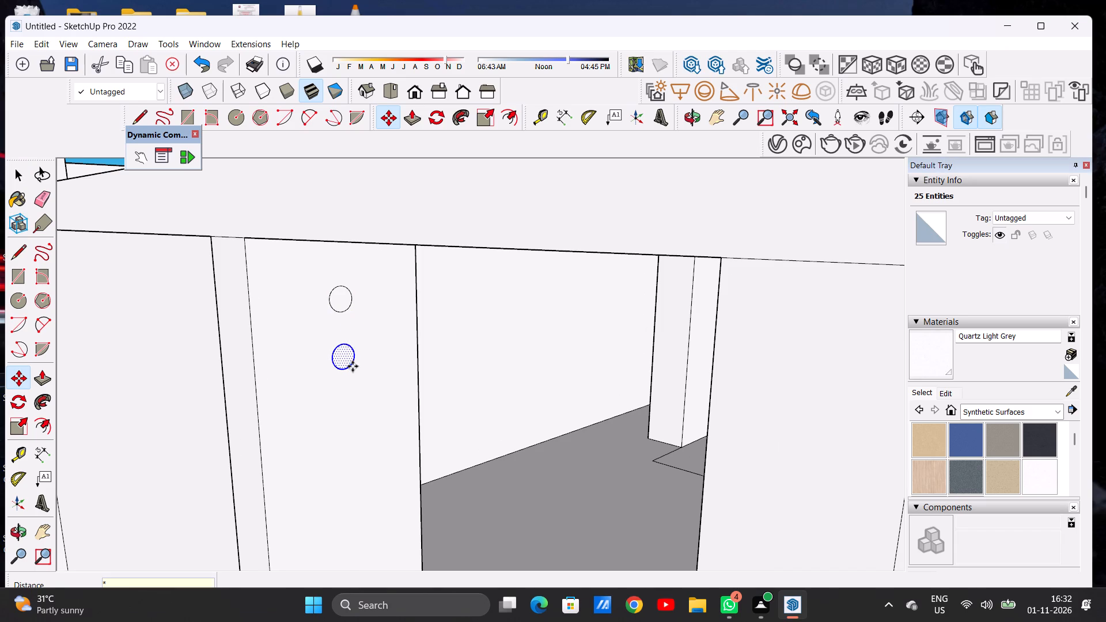
{"action": "type", "text": "15"}
{"action": "key", "text": "Return"}
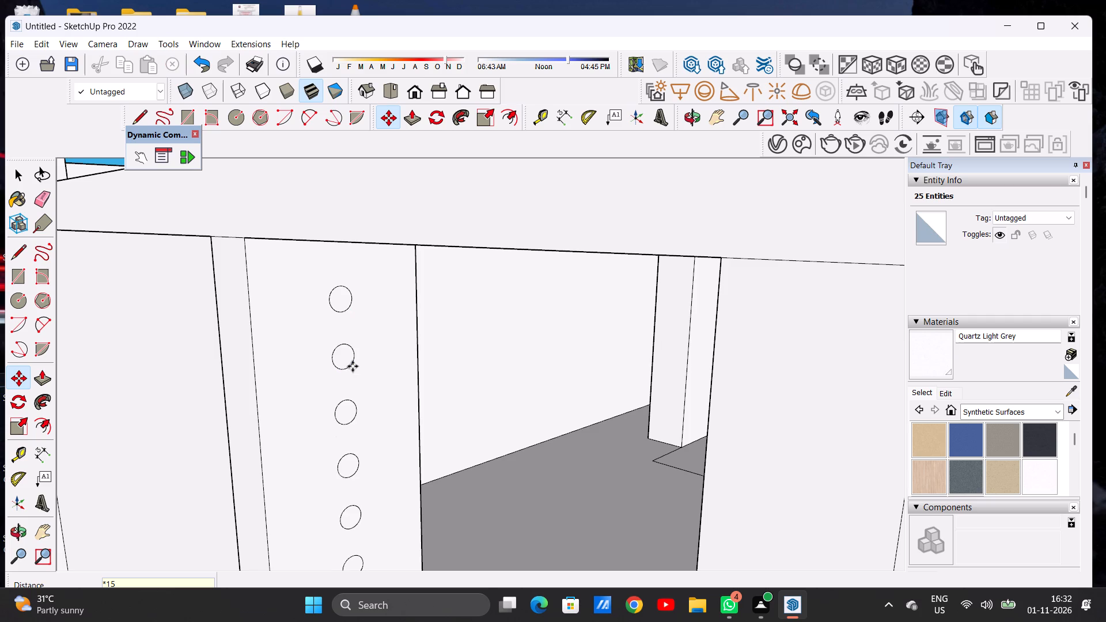
{"action": "scroll", "coordinate": [353, 366], "scroll_direction": "down", "scroll_amount": 17}
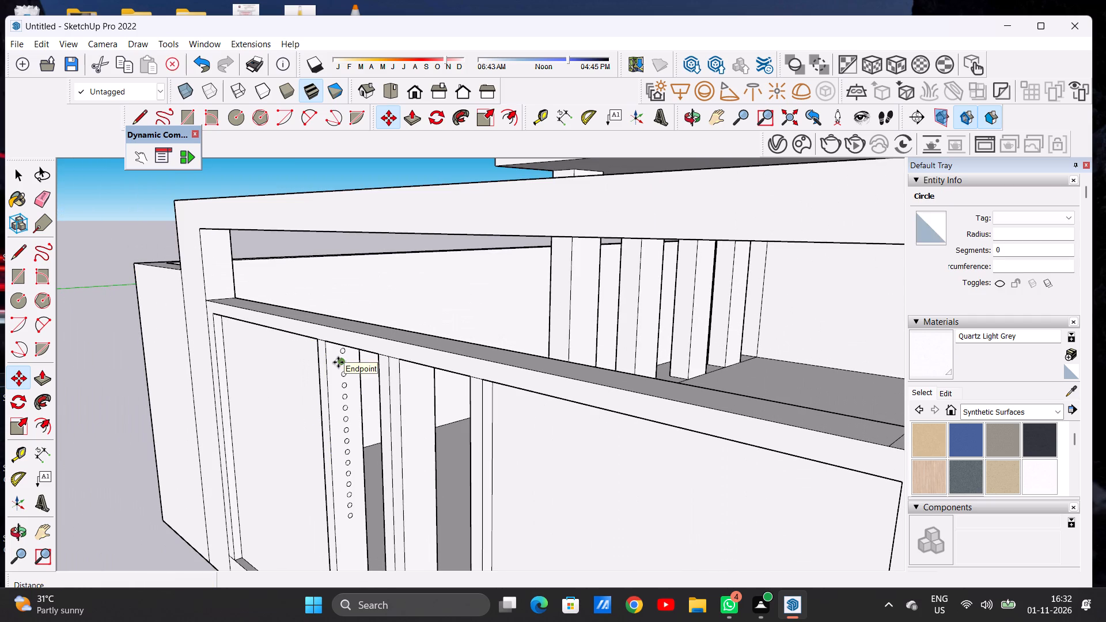
{"action": "key", "text": "space"}
Copy the lowest circle on the post's inner side face about 3 5/16" straight down and repeat the copy 10 times.
{"action": "scroll", "coordinate": [341, 335], "scroll_direction": "down", "scroll_amount": 8}
{"action": "scroll", "coordinate": [348, 460], "scroll_direction": "down", "scroll_amount": 1}
{"action": "scroll", "coordinate": [348, 460], "scroll_direction": "up", "scroll_amount": 1}
{"action": "scroll", "coordinate": [348, 460], "scroll_direction": "down", "scroll_amount": 1}
{"action": "scroll", "coordinate": [348, 460], "scroll_direction": "up", "scroll_amount": 6}
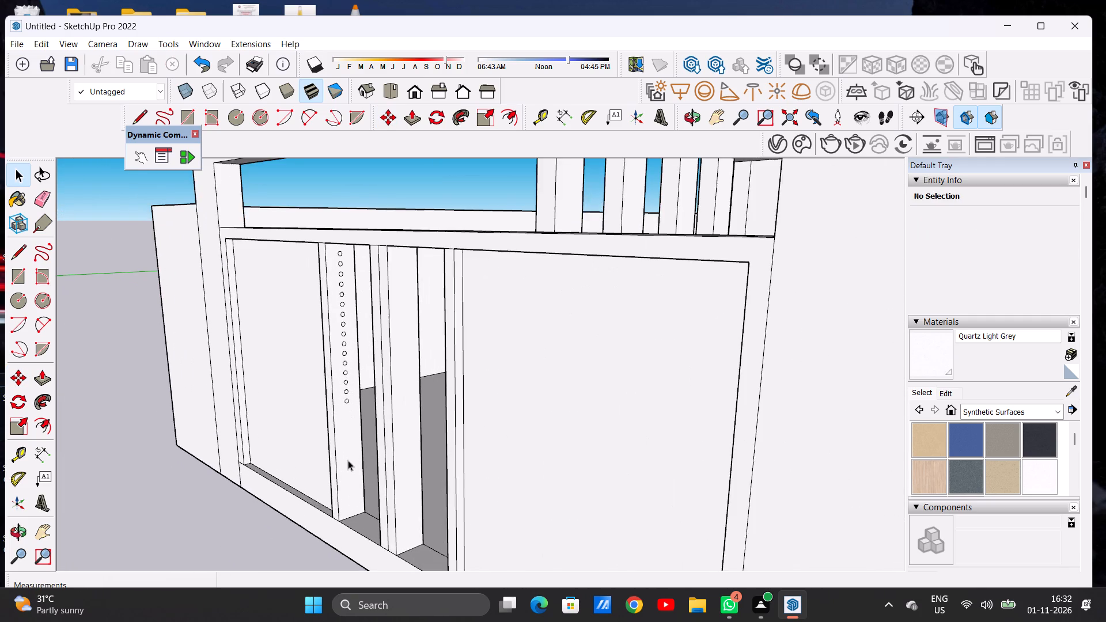
{"action": "scroll", "coordinate": [348, 460], "scroll_direction": "up", "scroll_amount": 1}
{"action": "scroll", "coordinate": [348, 460], "scroll_direction": "down", "scroll_amount": 1}
{"action": "scroll", "coordinate": [348, 460], "scroll_direction": "up", "scroll_amount": 4}
{"action": "scroll", "coordinate": [355, 383], "scroll_direction": "up", "scroll_amount": 9}
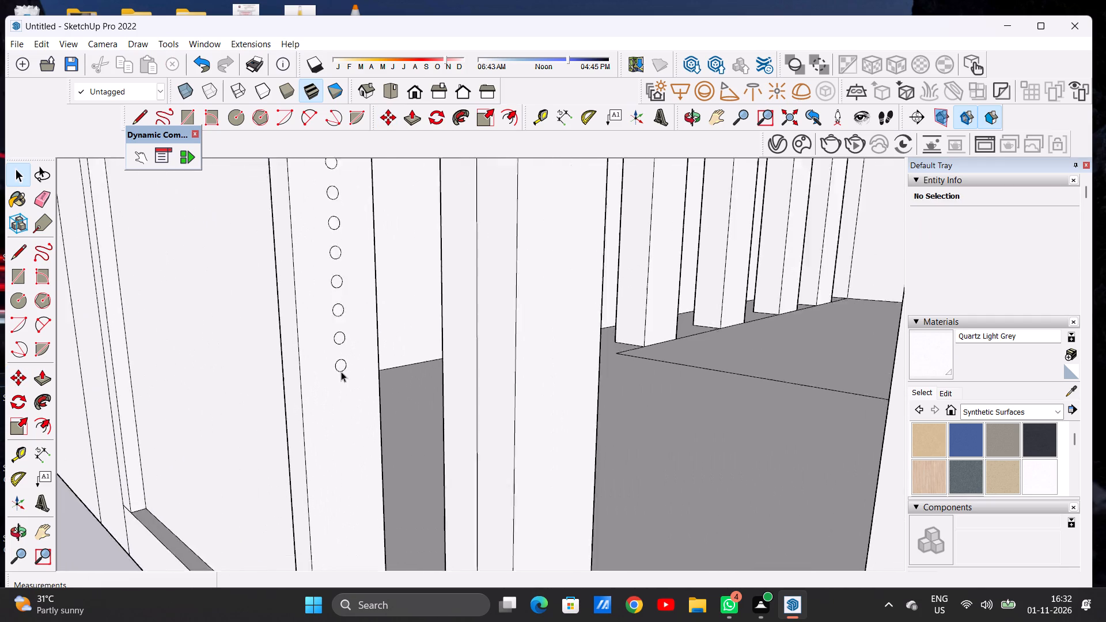
{"action": "scroll", "coordinate": [341, 371], "scroll_direction": "up", "scroll_amount": 3}
{"action": "double_click", "coordinate": [338, 362]}
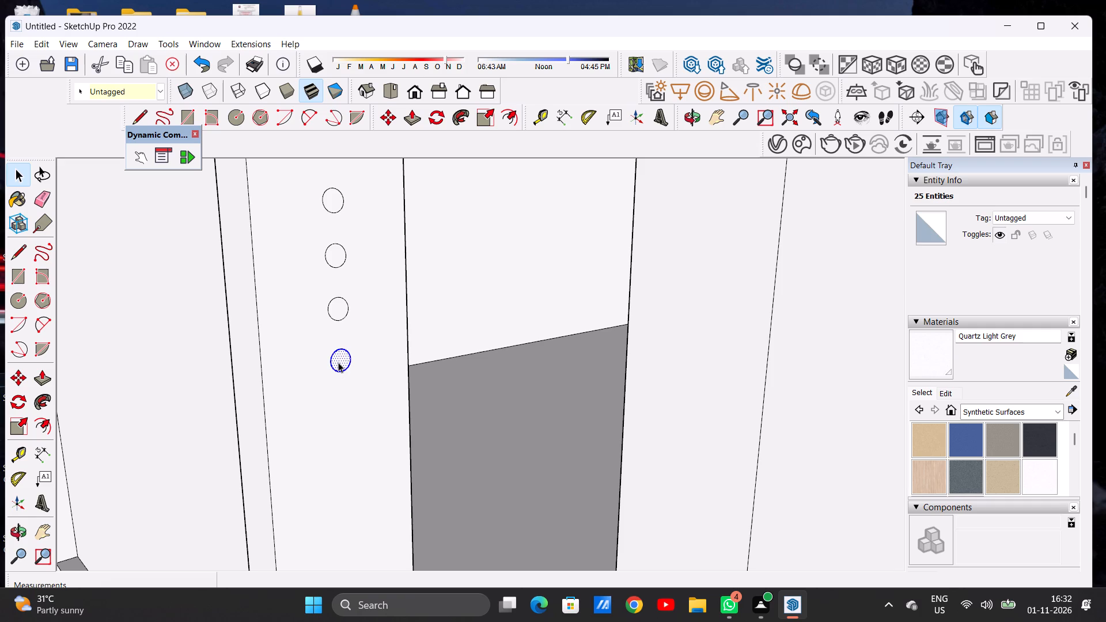
{"action": "key", "text": "m"}
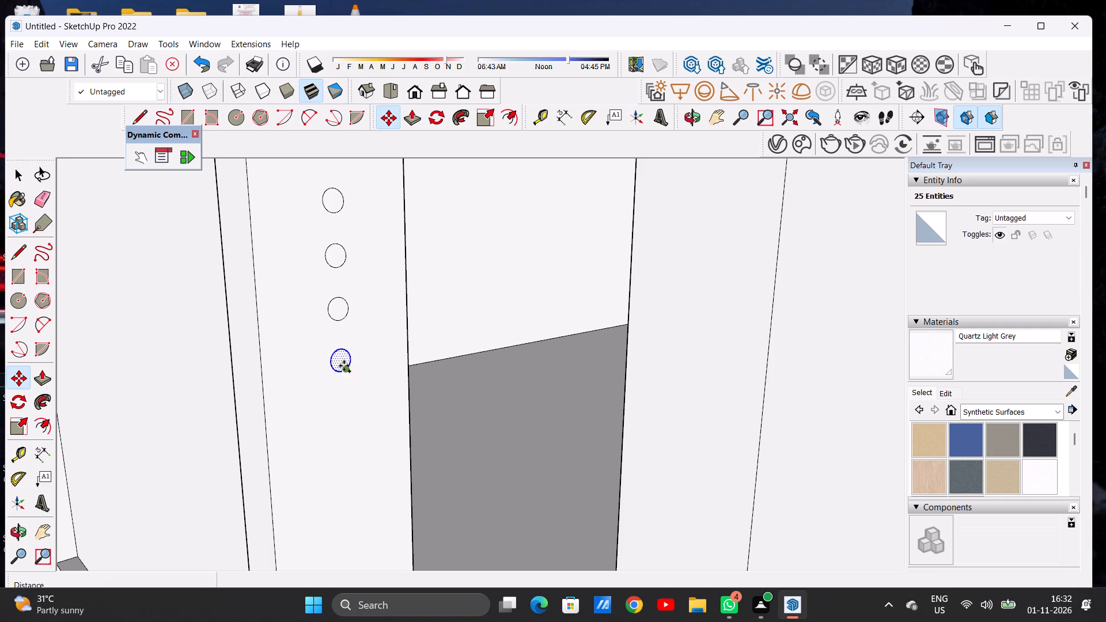
{"action": "left_click", "coordinate": [344, 366]}
{"action": "scroll", "coordinate": [339, 337], "scroll_direction": "down", "scroll_amount": 9}
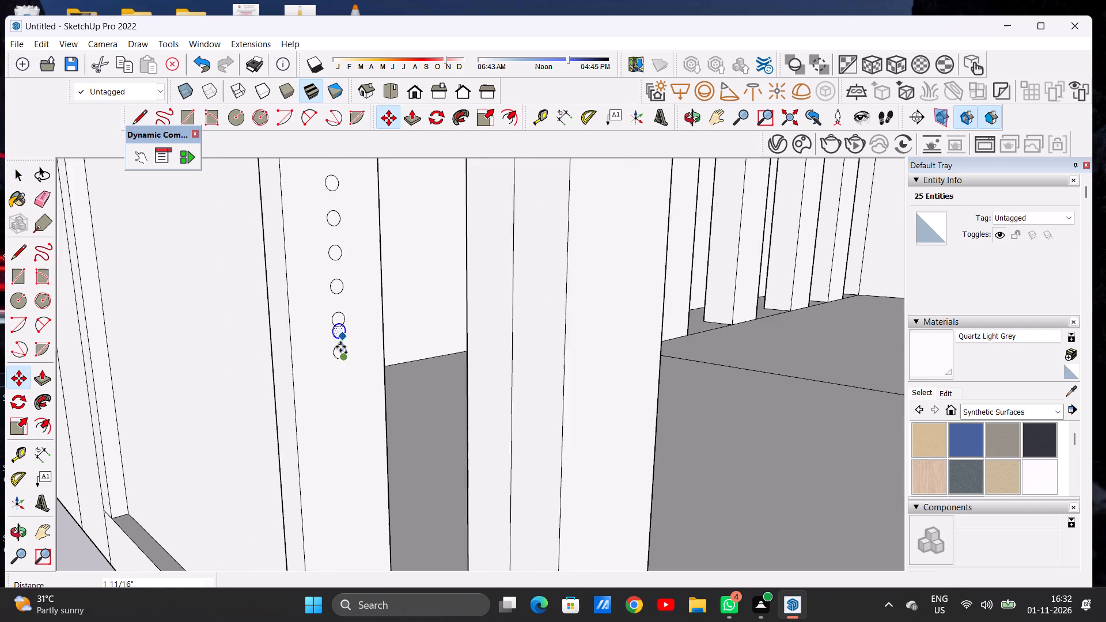
{"action": "scroll", "coordinate": [340, 347], "scroll_direction": "down", "scroll_amount": 8}
{"action": "scroll", "coordinate": [348, 392], "scroll_direction": "up", "scroll_amount": 9}
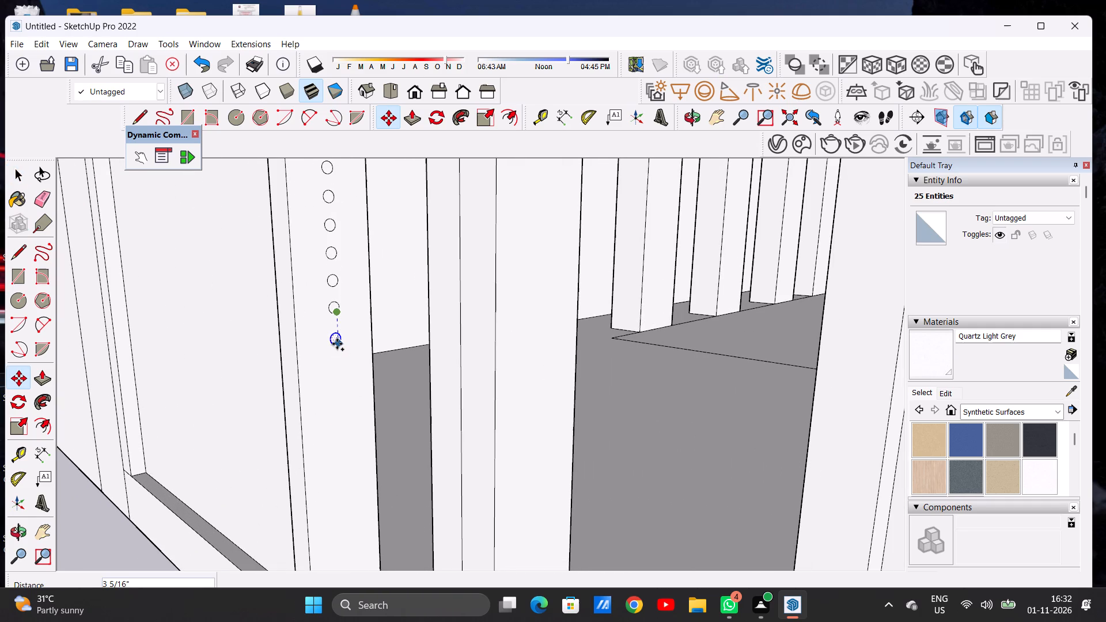
{"action": "left_click", "coordinate": [337, 344]}
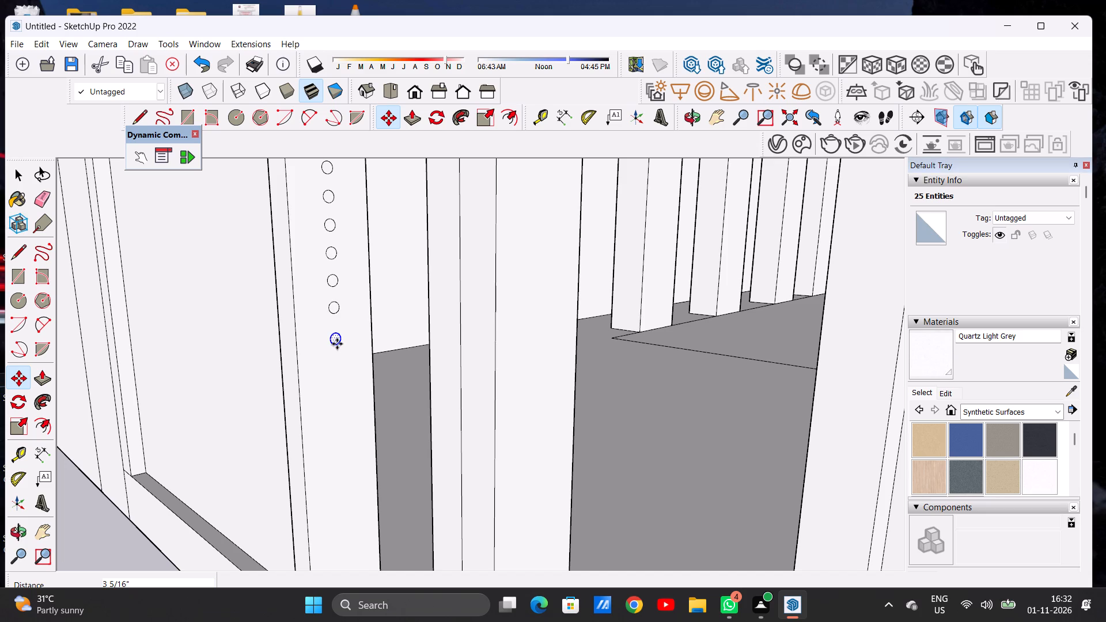
{"action": "key", "text": "shift+asterisk"}
{"action": "type", "text": "10"}
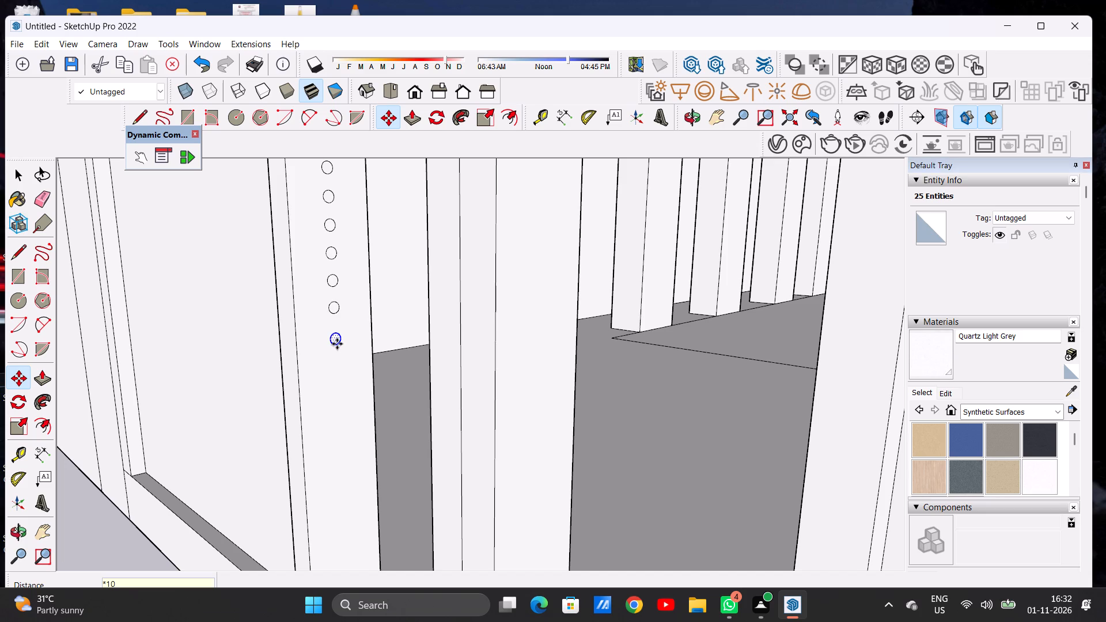
{"action": "key", "text": "Return"}
{"action": "key", "text": "space"}
{"action": "scroll", "coordinate": [322, 324], "scroll_direction": "down", "scroll_amount": 14}
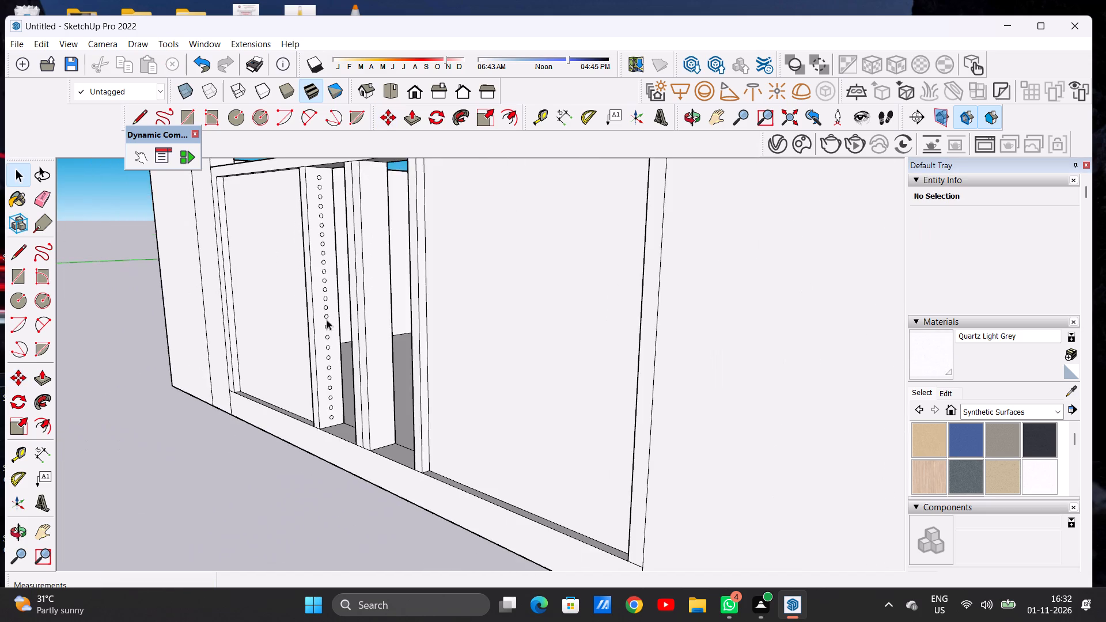
Examine the full column of circles on the post and the two narrow gate openings from the front.
{"action": "scroll", "coordinate": [333, 393], "scroll_direction": "up", "scroll_amount": 9}
{"action": "scroll", "coordinate": [335, 432], "scroll_direction": "down", "scroll_amount": 1}
{"action": "scroll", "coordinate": [335, 432], "scroll_direction": "up", "scroll_amount": 5}
{"action": "scroll", "coordinate": [334, 426], "scroll_direction": "down", "scroll_amount": 17}
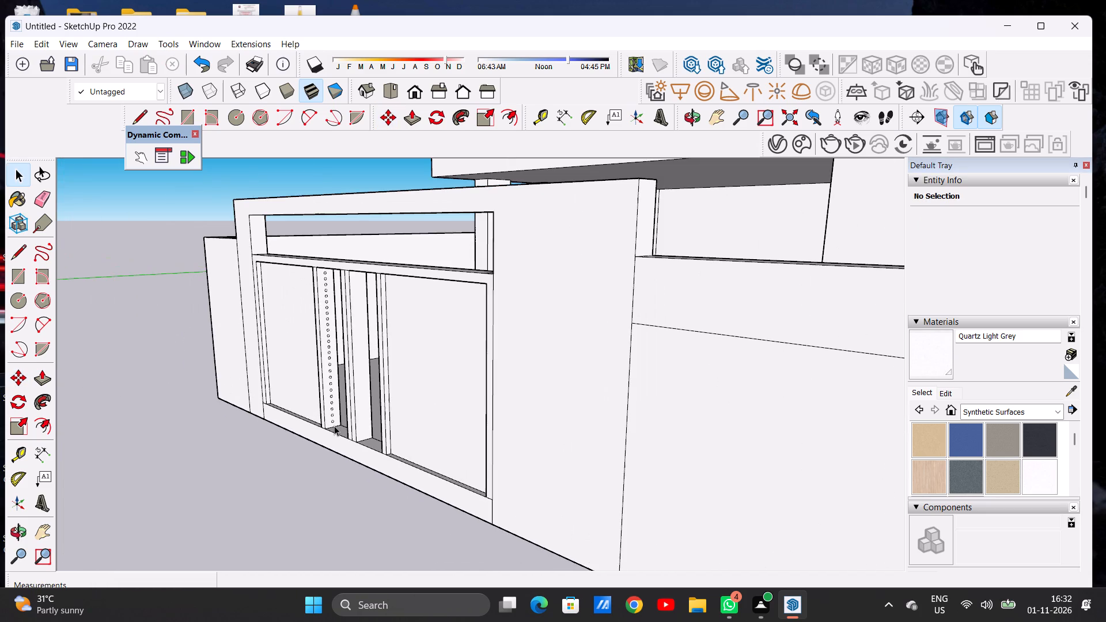
{"action": "scroll", "coordinate": [332, 319], "scroll_direction": "down", "scroll_amount": 1}
{"action": "scroll", "coordinate": [332, 314], "scroll_direction": "up", "scroll_amount": 1}
{"action": "scroll", "coordinate": [332, 314], "scroll_direction": "down", "scroll_amount": 1}
{"action": "scroll", "coordinate": [332, 314], "scroll_direction": "up", "scroll_amount": 9}
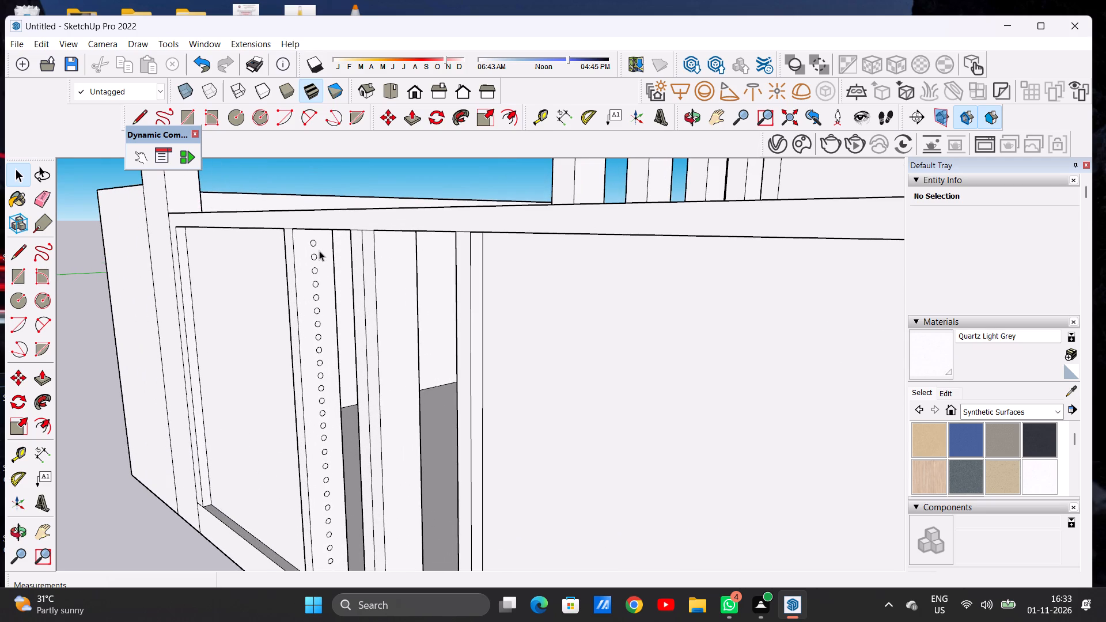
{"action": "scroll", "coordinate": [319, 251], "scroll_direction": "up", "scroll_amount": 7}
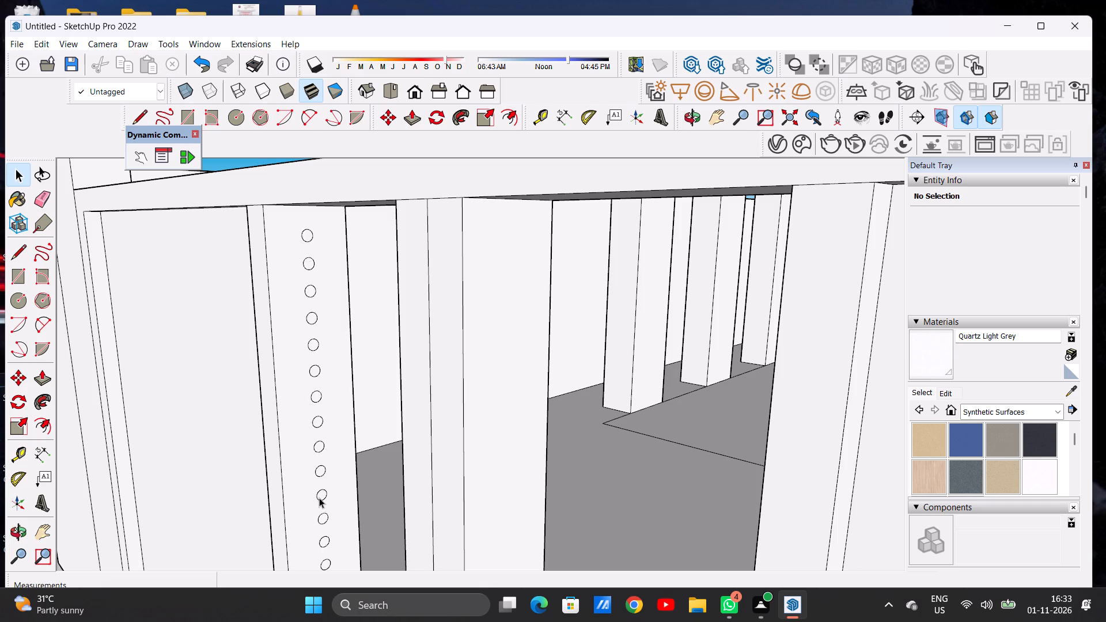
{"action": "scroll", "coordinate": [320, 382], "scroll_direction": "down", "scroll_amount": 11}
{"action": "middle_click_drag", "start_coordinate": [345, 348], "coordinate": [510, 318]}
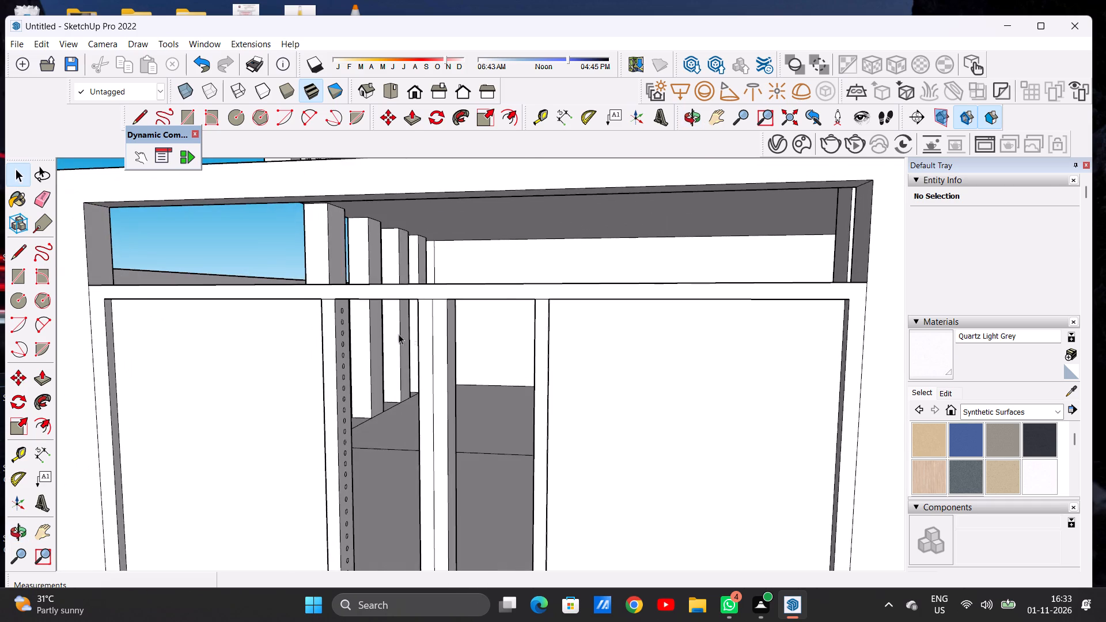
{"action": "scroll", "coordinate": [371, 332], "scroll_direction": "down", "scroll_amount": 5}
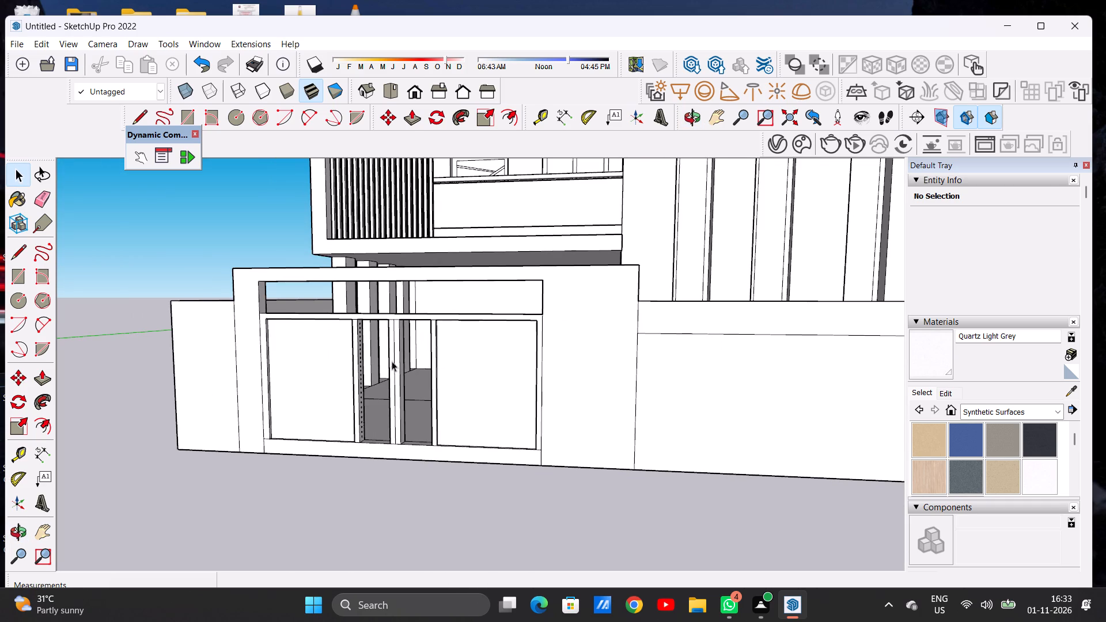
{"action": "scroll", "coordinate": [327, 359], "scroll_direction": "down", "scroll_amount": 5}
{"action": "middle_click_drag", "start_coordinate": [365, 359], "coordinate": [308, 393]}
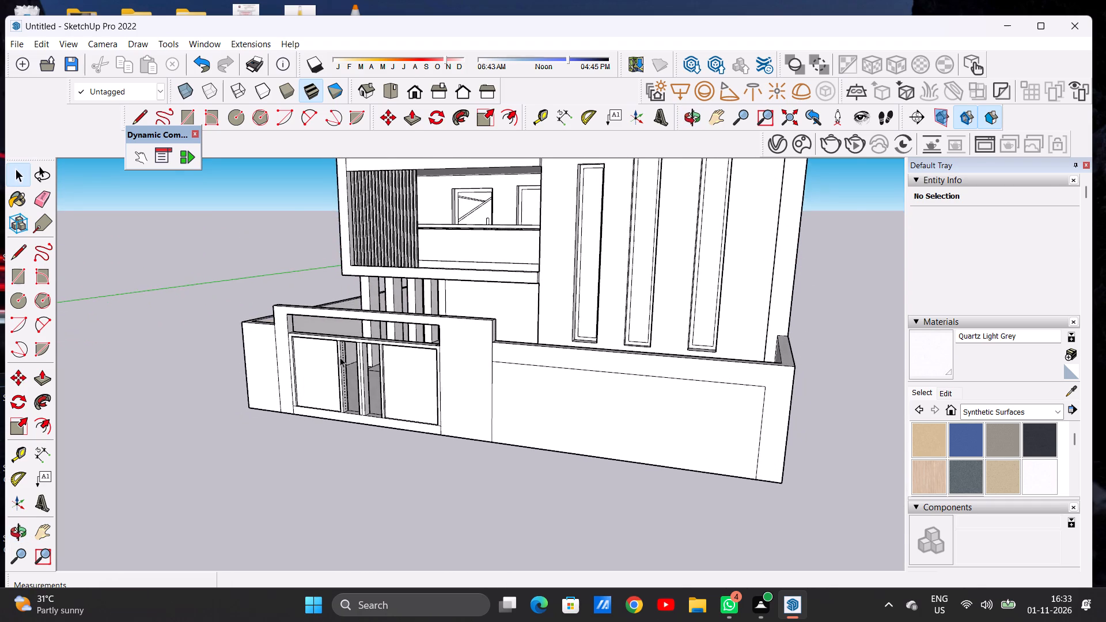
Push/Pull the top circle about 4' 1 1/8" through the middle post to the far post, forming a round bar across both narrow openings.
{"action": "scroll", "coordinate": [340, 353], "scroll_direction": "up", "scroll_amount": 4}
{"action": "scroll", "coordinate": [344, 345], "scroll_direction": "down", "scroll_amount": 2}
{"action": "scroll", "coordinate": [344, 345], "scroll_direction": "up", "scroll_amount": 7}
{"action": "scroll", "coordinate": [344, 339], "scroll_direction": "down", "scroll_amount": 1}
{"action": "scroll", "coordinate": [344, 339], "scroll_direction": "up", "scroll_amount": 13}
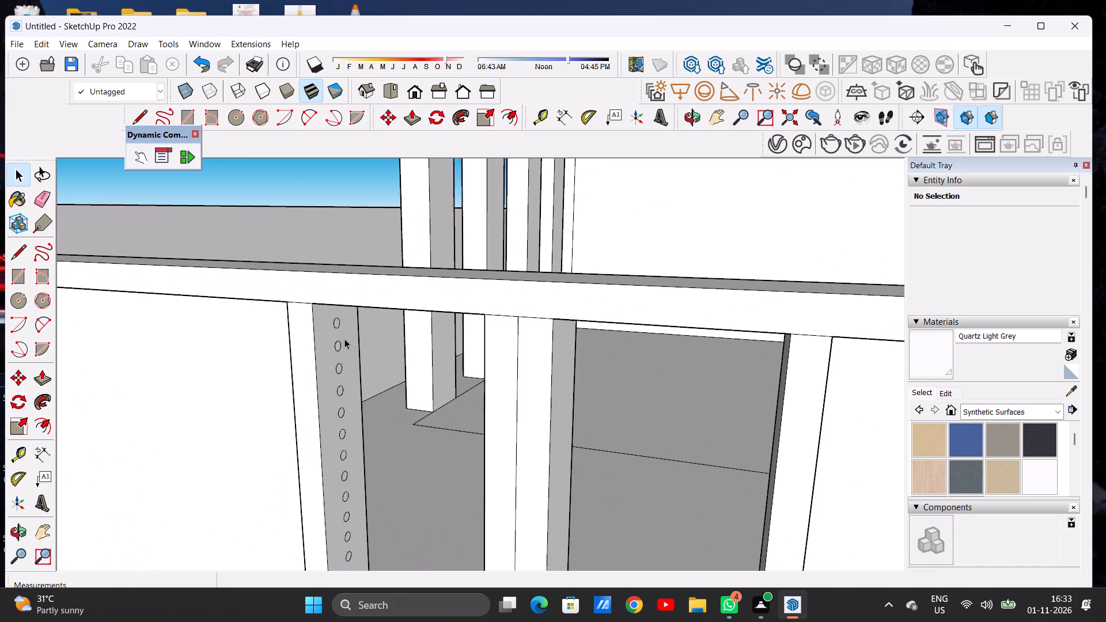
{"action": "key", "text": "p"}
{"action": "scroll", "coordinate": [339, 319], "scroll_direction": "up", "scroll_amount": 10}
{"action": "scroll", "coordinate": [337, 318], "scroll_direction": "down", "scroll_amount": 1}
{"action": "scroll", "coordinate": [337, 318], "scroll_direction": "up", "scroll_amount": 3}
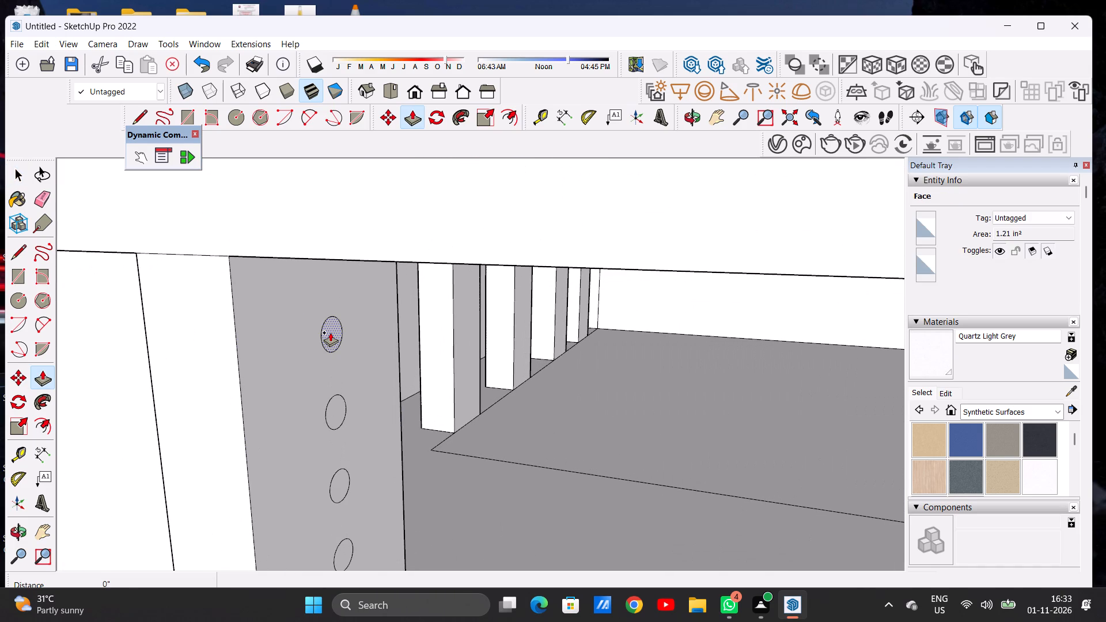
{"action": "left_click", "coordinate": [330, 332]}
{"action": "scroll", "coordinate": [349, 337], "scroll_direction": "down", "scroll_amount": 2}
{"action": "scroll", "coordinate": [349, 337], "scroll_direction": "up", "scroll_amount": 1}
{"action": "scroll", "coordinate": [349, 337], "scroll_direction": "down", "scroll_amount": 18}
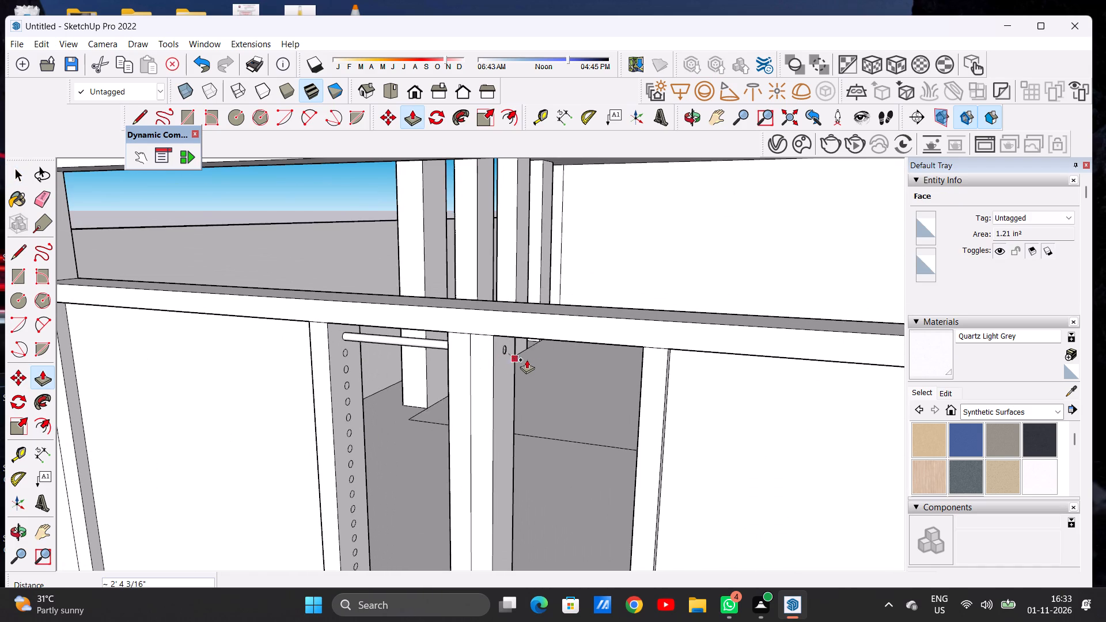
{"action": "middle_click_drag", "start_coordinate": [568, 353], "coordinate": [664, 336]}
{"action": "scroll", "coordinate": [661, 347], "scroll_direction": "up", "scroll_amount": 8}
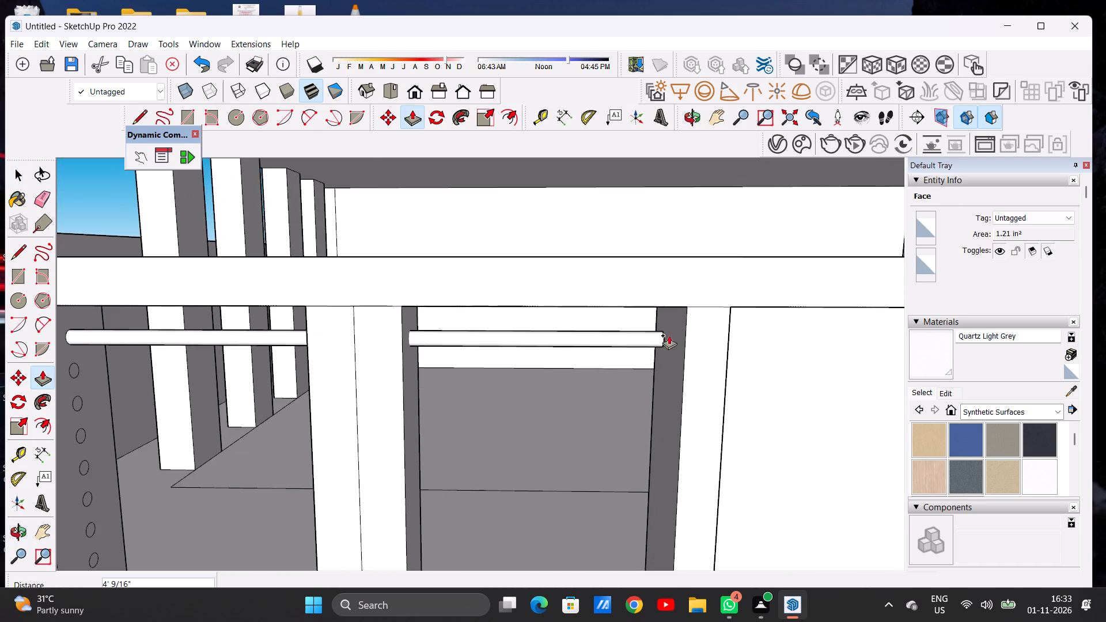
{"action": "left_click", "coordinate": [677, 319]}
Push/Pull the second circle from the top about 4' 1 1/8" across both narrow openings to the far post.
{"action": "scroll", "coordinate": [563, 360], "scroll_direction": "down", "scroll_amount": 6}
{"action": "middle_click_drag", "start_coordinate": [514, 374], "coordinate": [479, 369]}
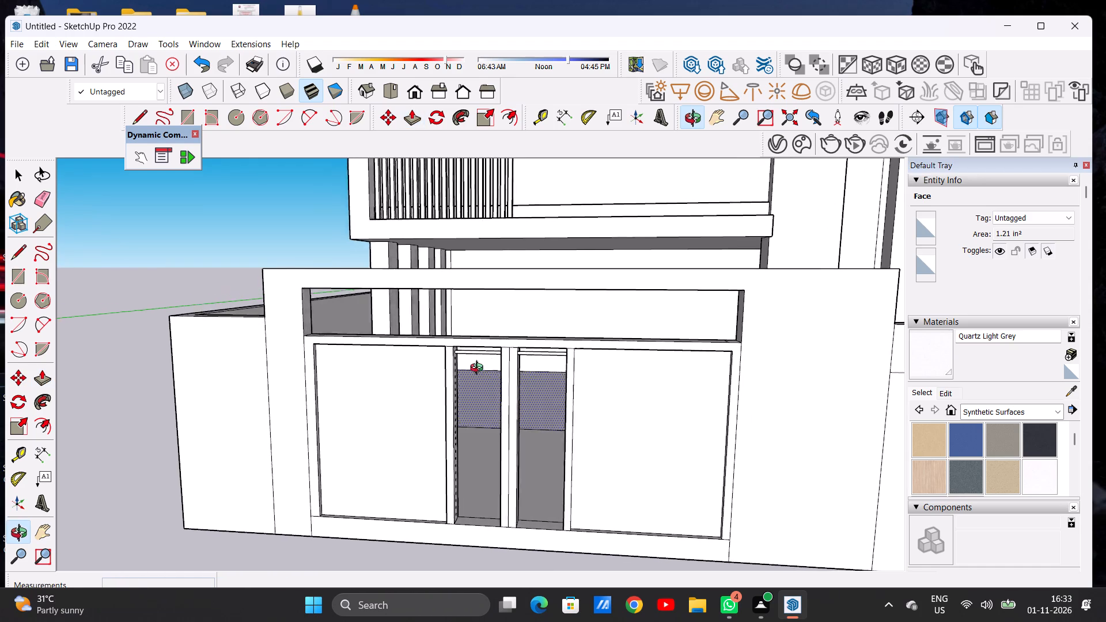
{"action": "middle_click_drag", "start_coordinate": [479, 369], "coordinate": [430, 371]}
{"action": "scroll", "coordinate": [433, 368], "scroll_direction": "up", "scroll_amount": 8}
{"action": "scroll", "coordinate": [426, 351], "scroll_direction": "down", "scroll_amount": 1}
{"action": "scroll", "coordinate": [426, 350], "scroll_direction": "up", "scroll_amount": 6}
{"action": "scroll", "coordinate": [419, 348], "scroll_direction": "down", "scroll_amount": 1}
{"action": "scroll", "coordinate": [419, 348], "scroll_direction": "up", "scroll_amount": 13}
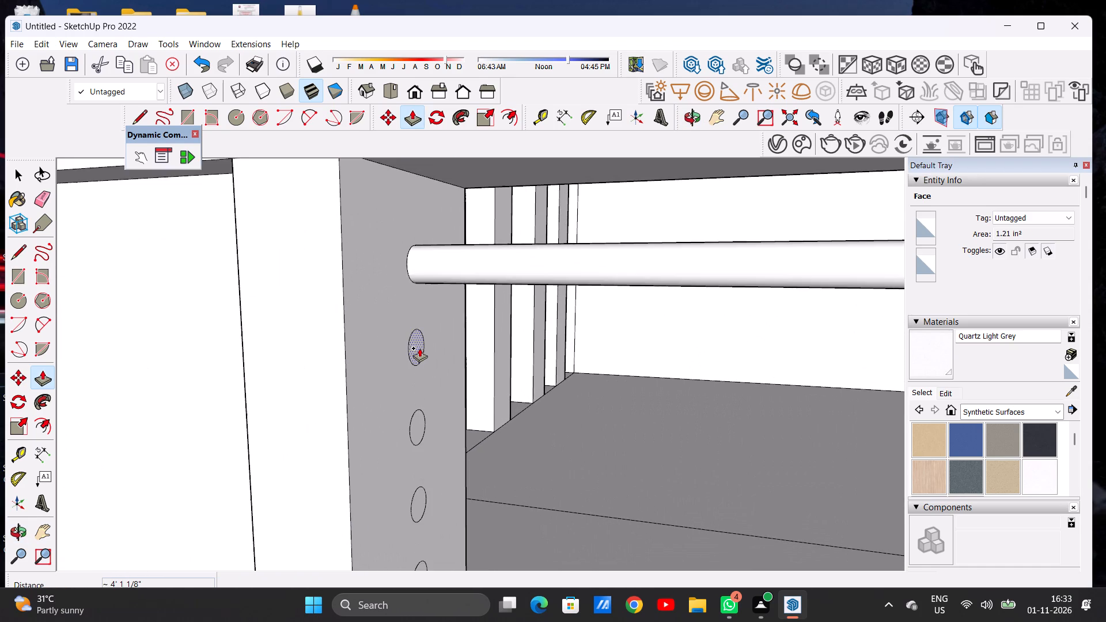
{"action": "left_click", "coordinate": [418, 347]}
{"action": "scroll", "coordinate": [494, 357], "scroll_direction": "down", "scroll_amount": 20}
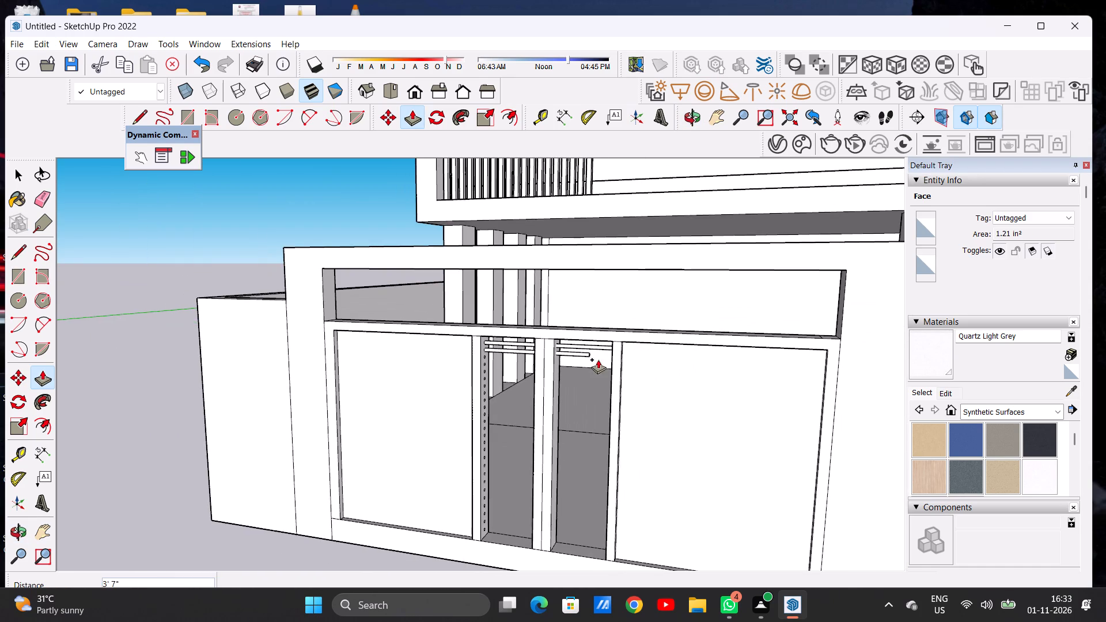
{"action": "middle_click_drag", "start_coordinate": [557, 359], "coordinate": [629, 360]}
{"action": "scroll", "coordinate": [629, 358], "scroll_direction": "up", "scroll_amount": 1}
{"action": "scroll", "coordinate": [629, 358], "scroll_direction": "down", "scroll_amount": 1}
{"action": "scroll", "coordinate": [629, 358], "scroll_direction": "up", "scroll_amount": 5}
{"action": "middle_click_drag", "start_coordinate": [582, 350], "coordinate": [631, 351]}
{"action": "scroll", "coordinate": [680, 343], "scroll_direction": "up", "scroll_amount": 15}
{"action": "left_click", "coordinate": [666, 316]}
Push/Pull the third circle from the top about 4' 1 1/8" across both narrow openings, matching the bars above.
{"action": "scroll", "coordinate": [602, 348], "scroll_direction": "down", "scroll_amount": 8}
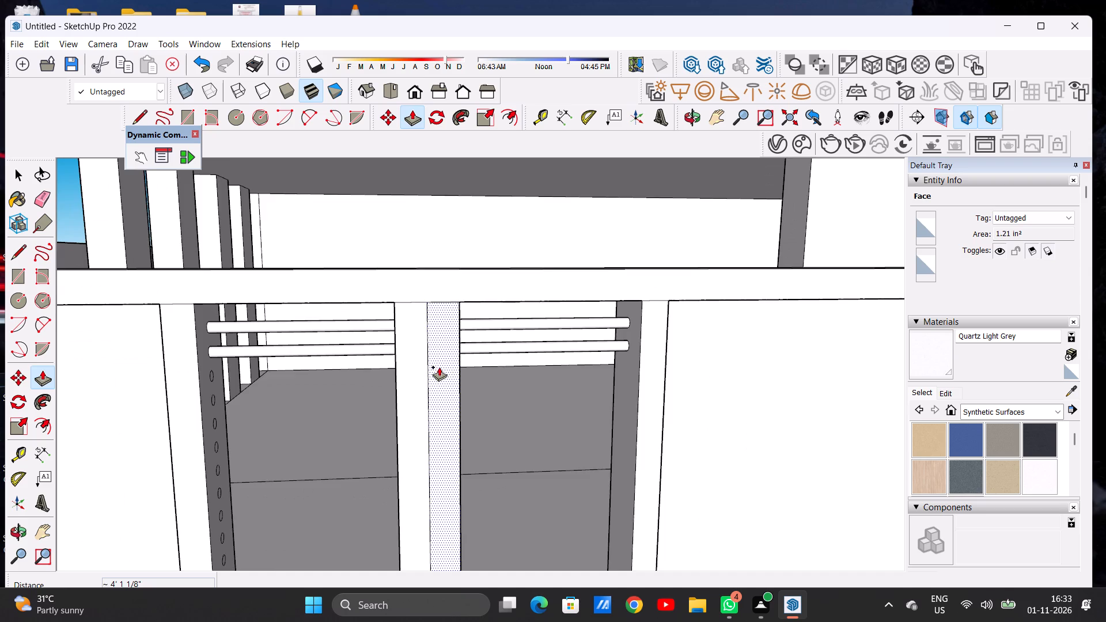
{"action": "middle_click_drag", "start_coordinate": [417, 373], "coordinate": [251, 365]}
{"action": "scroll", "coordinate": [311, 358], "scroll_direction": "up", "scroll_amount": 14}
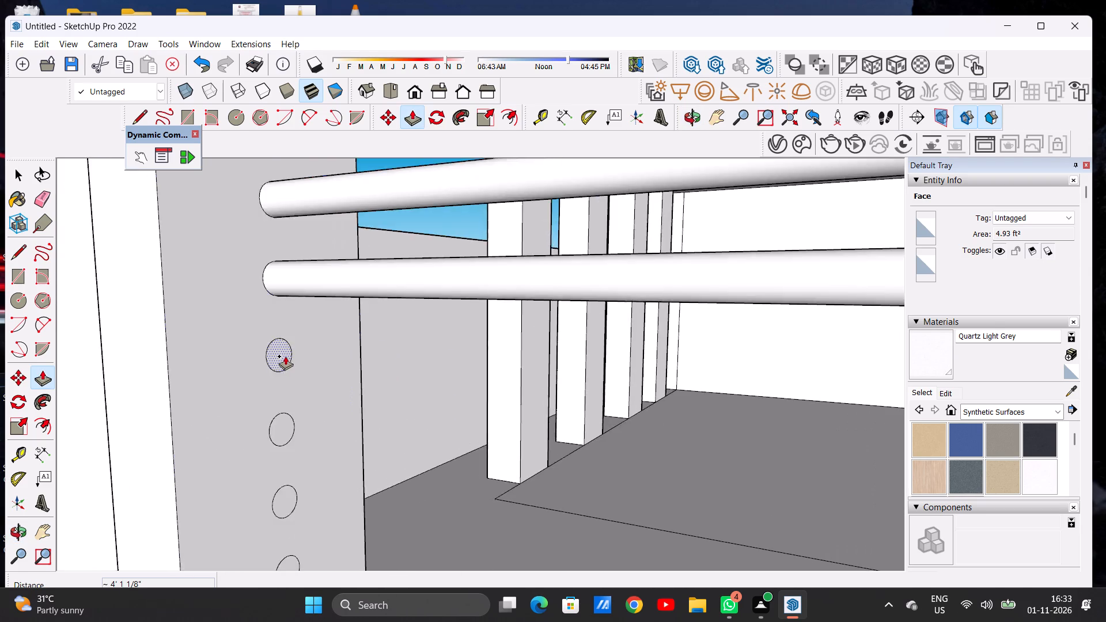
{"action": "scroll", "coordinate": [285, 356], "scroll_direction": "up", "scroll_amount": 5}
{"action": "left_click", "coordinate": [283, 354]}
{"action": "scroll", "coordinate": [374, 365], "scroll_direction": "up", "scroll_amount": 1}
{"action": "scroll", "coordinate": [374, 365], "scroll_direction": "down", "scroll_amount": 10}
{"action": "scroll", "coordinate": [363, 364], "scroll_direction": "up", "scroll_amount": 2}
{"action": "scroll", "coordinate": [363, 364], "scroll_direction": "down", "scroll_amount": 4}
{"action": "scroll", "coordinate": [351, 356], "scroll_direction": "up", "scroll_amount": 1}
{"action": "scroll", "coordinate": [351, 356], "scroll_direction": "down", "scroll_amount": 3}
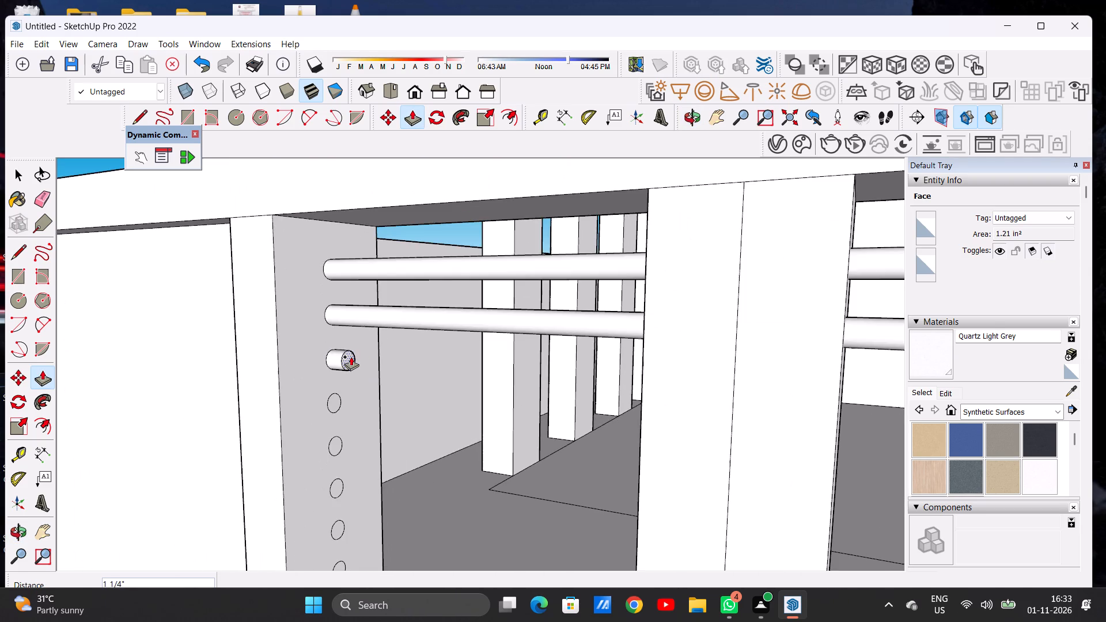
{"action": "scroll", "coordinate": [351, 356], "scroll_direction": "down", "scroll_amount": 12}
{"action": "middle_click_drag", "start_coordinate": [518, 374], "coordinate": [622, 372]}
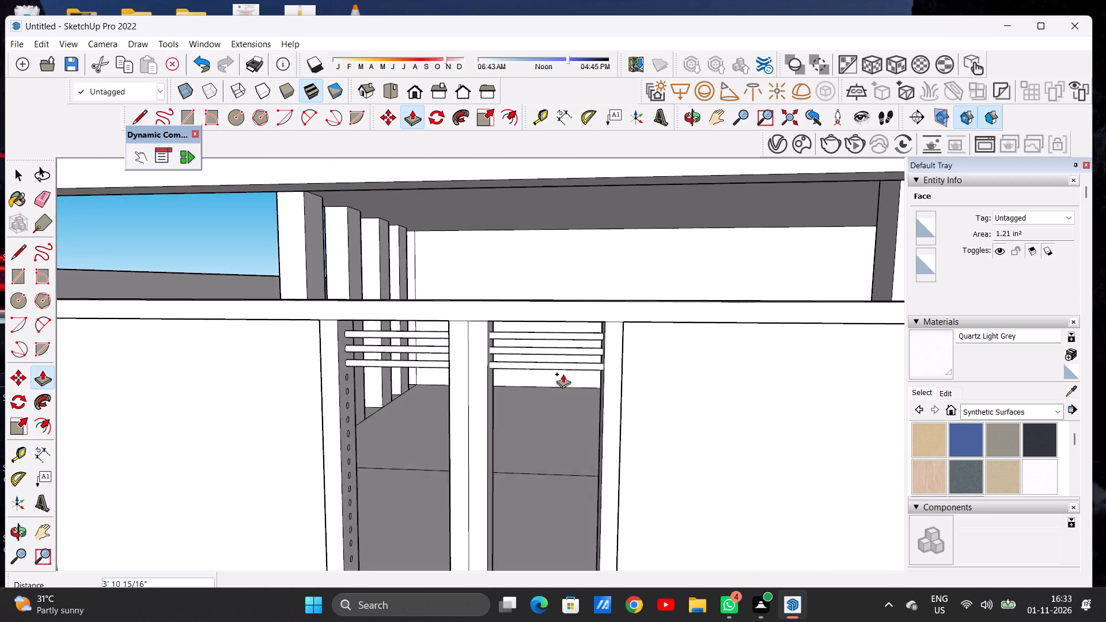
{"action": "scroll", "coordinate": [559, 371], "scroll_direction": "up", "scroll_amount": 5}
{"action": "scroll", "coordinate": [553, 365], "scroll_direction": "down", "scroll_amount": 6}
{"action": "middle_click_drag", "start_coordinate": [531, 373], "coordinate": [616, 380]}
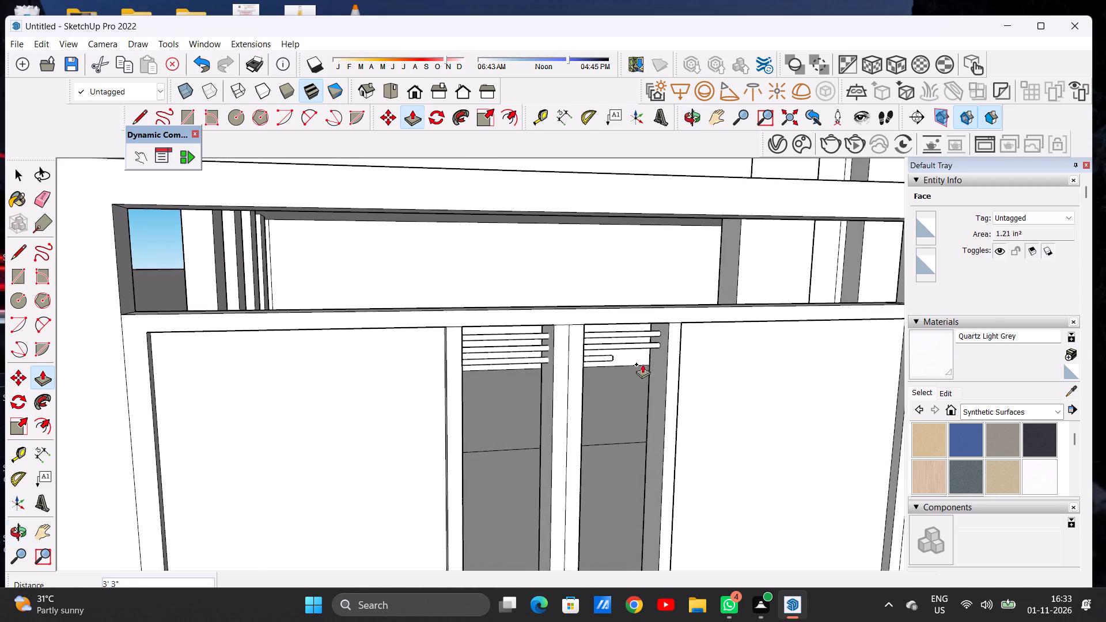
{"action": "scroll", "coordinate": [658, 358], "scroll_direction": "up", "scroll_amount": 6}
{"action": "left_click", "coordinate": [661, 340]}
Push/Pull the fourth circle from the top about 4' 1 1/8" across both openings, level with the end of the bar above.
{"action": "scroll", "coordinate": [395, 303], "scroll_direction": "down", "scroll_amount": 5}
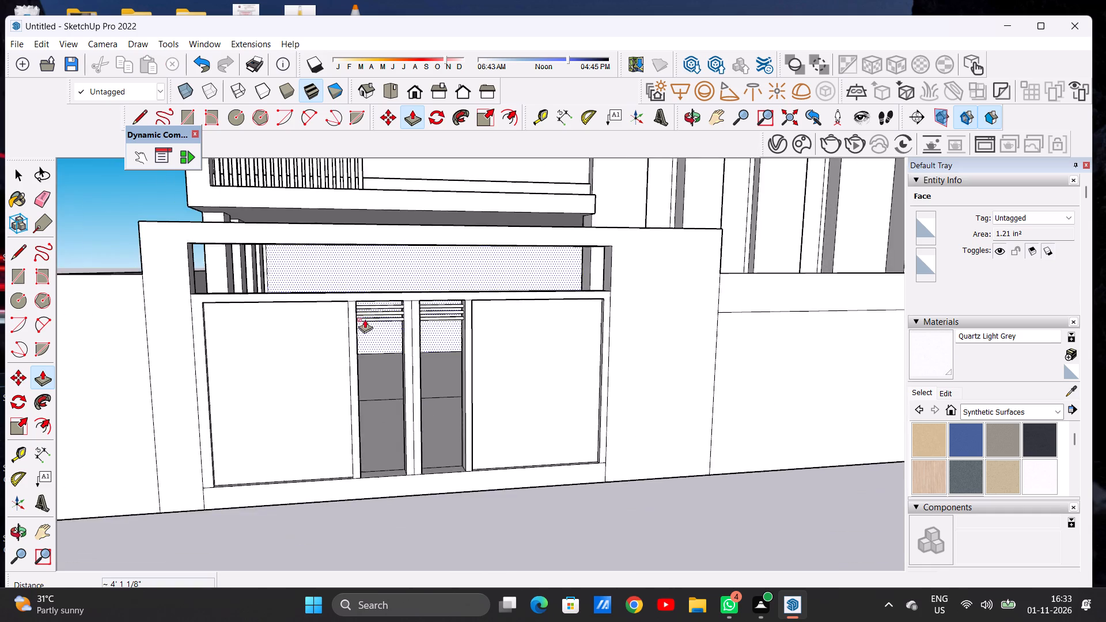
{"action": "middle_click_drag", "start_coordinate": [356, 352], "coordinate": [223, 382]}
{"action": "scroll", "coordinate": [354, 349], "scroll_direction": "up", "scroll_amount": 1}
{"action": "scroll", "coordinate": [354, 347], "scroll_direction": "down", "scroll_amount": 1}
{"action": "scroll", "coordinate": [354, 346], "scroll_direction": "up", "scroll_amount": 6}
{"action": "scroll", "coordinate": [309, 207], "scroll_direction": "up", "scroll_amount": 4}
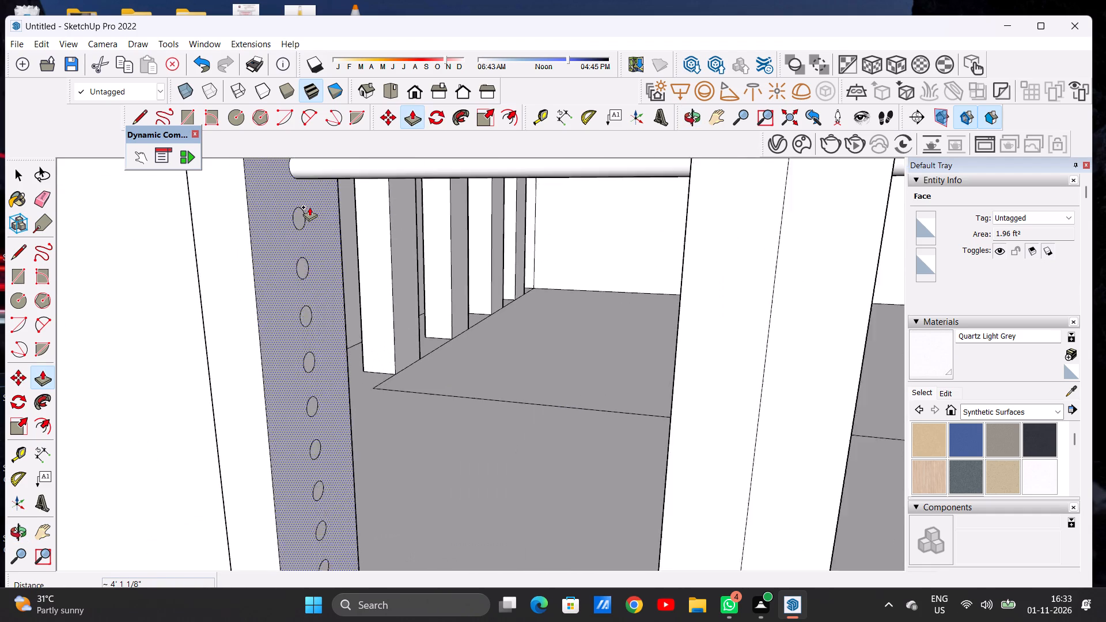
{"action": "scroll", "coordinate": [309, 207], "scroll_direction": "up", "scroll_amount": 1}
{"action": "scroll", "coordinate": [309, 207], "scroll_direction": "down", "scroll_amount": 1}
{"action": "scroll", "coordinate": [309, 207], "scroll_direction": "up", "scroll_amount": 5}
{"action": "left_click", "coordinate": [299, 221]}
{"action": "scroll", "coordinate": [357, 247], "scroll_direction": "down", "scroll_amount": 13}
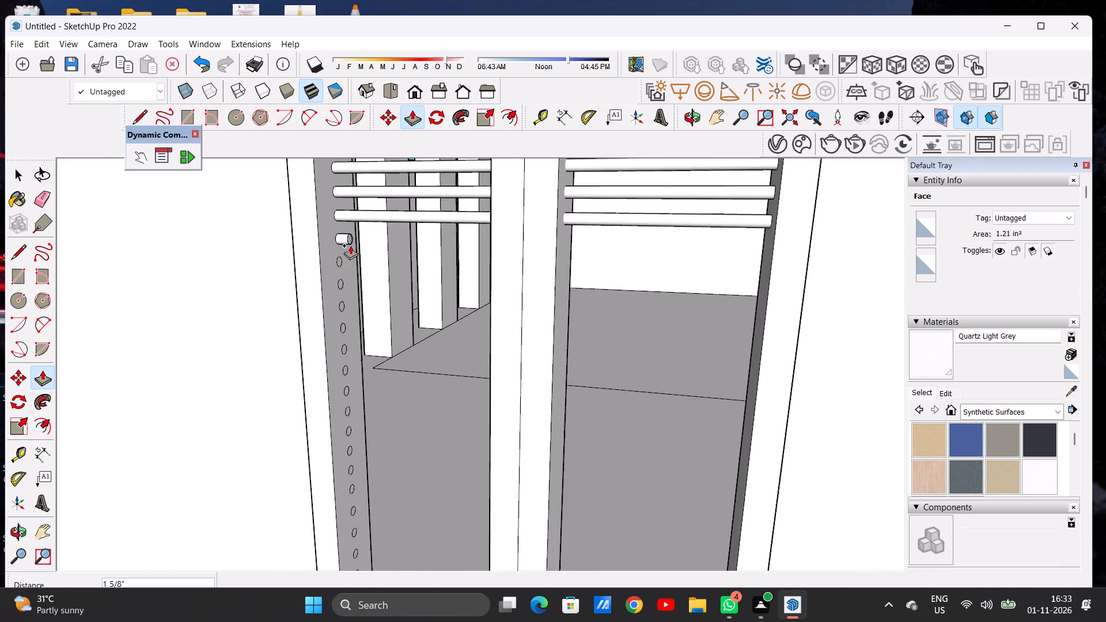
{"action": "scroll", "coordinate": [350, 245], "scroll_direction": "down", "scroll_amount": 8}
{"action": "middle_click_drag", "start_coordinate": [473, 252], "coordinate": [588, 255]}
{"action": "scroll", "coordinate": [605, 248], "scroll_direction": "up", "scroll_amount": 5}
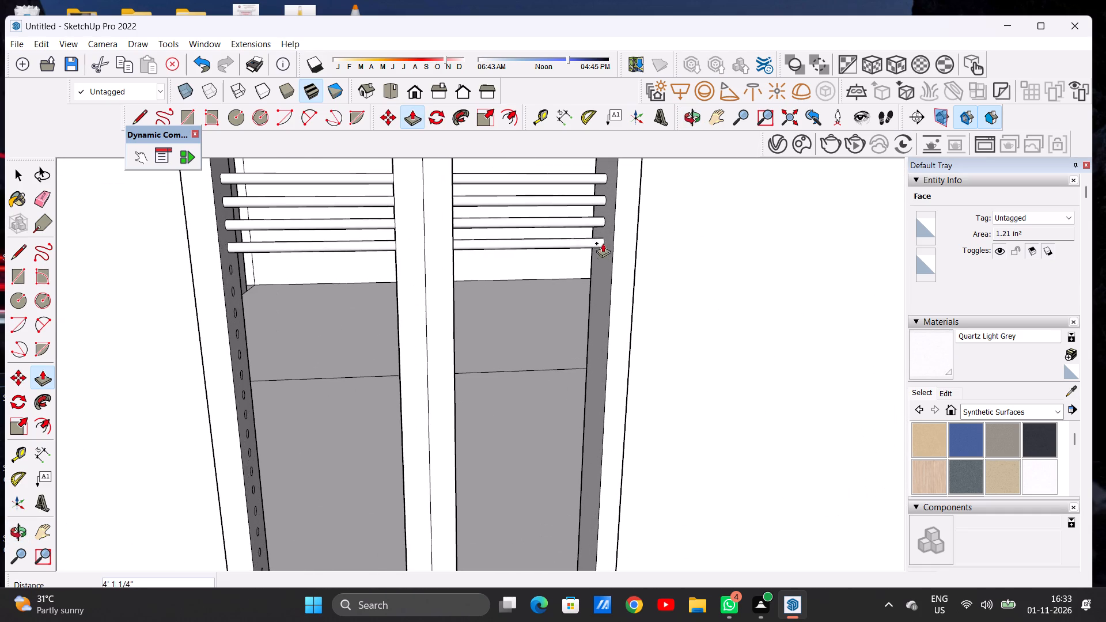
{"action": "left_click", "coordinate": [607, 227]}
Push/Pull the fifth circle from the top about 4' 1 1/8" across both narrow openings, level with the bar ends above.
{"action": "middle_click_drag", "start_coordinate": [263, 302], "coordinate": [198, 308]}
{"action": "scroll", "coordinate": [204, 271], "scroll_direction": "up", "scroll_amount": 17}
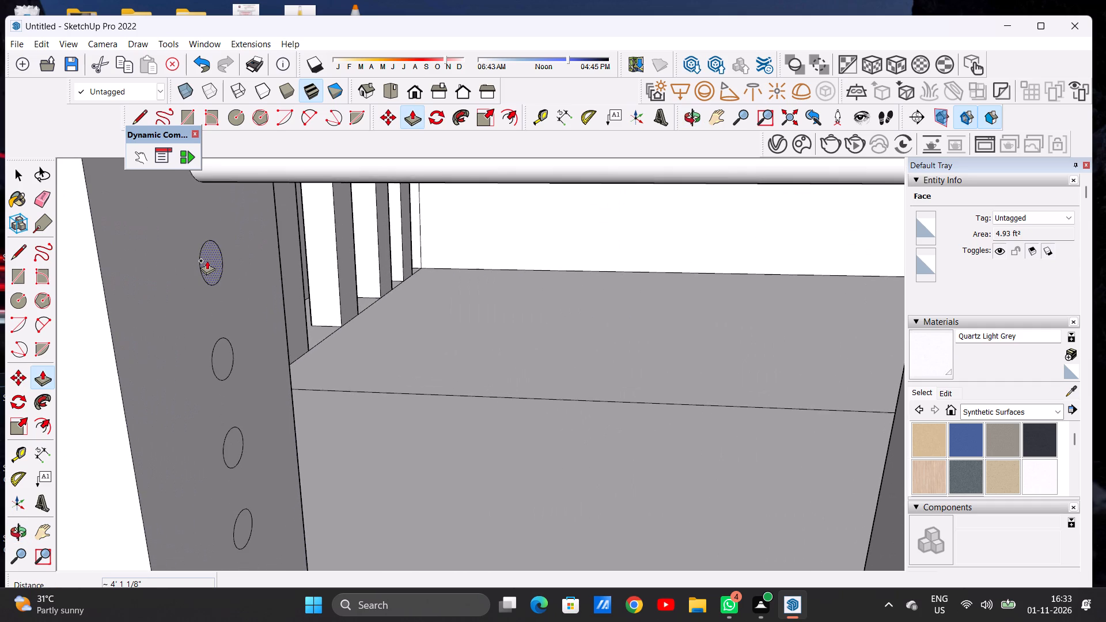
{"action": "left_click", "coordinate": [207, 260]}
{"action": "scroll", "coordinate": [268, 285], "scroll_direction": "down", "scroll_amount": 19}
{"action": "scroll", "coordinate": [279, 271], "scroll_direction": "up", "scroll_amount": 1}
{"action": "scroll", "coordinate": [279, 271], "scroll_direction": "down", "scroll_amount": 2}
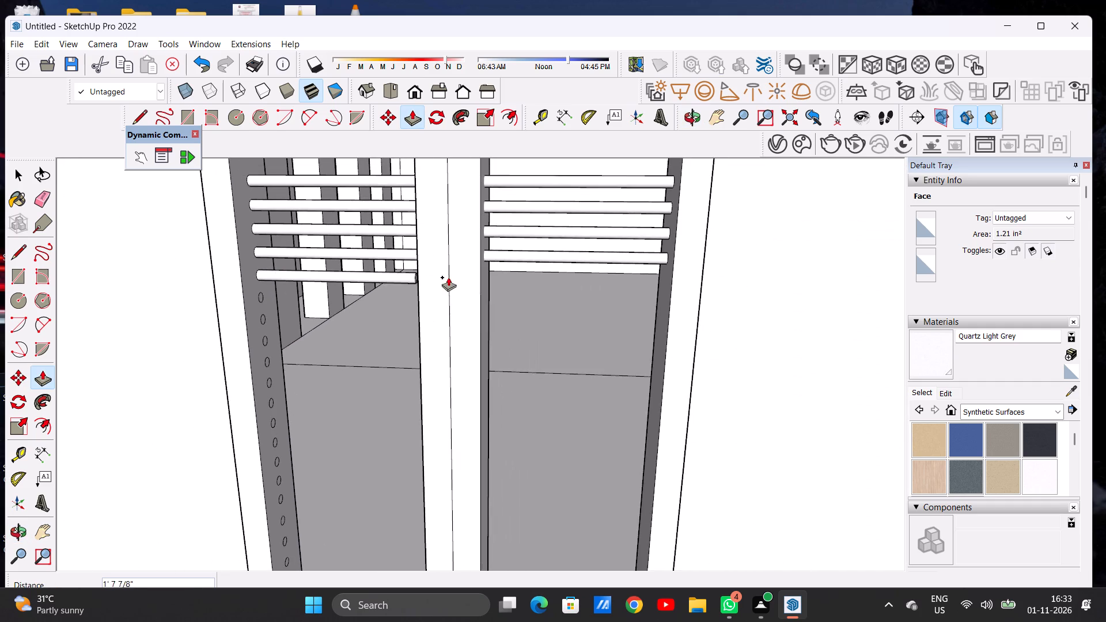
{"action": "scroll", "coordinate": [431, 282], "scroll_direction": "down", "scroll_amount": 9}
{"action": "middle_click_drag", "start_coordinate": [477, 293], "coordinate": [549, 298]}
{"action": "scroll", "coordinate": [575, 289], "scroll_direction": "up", "scroll_amount": 14}
{"action": "scroll", "coordinate": [579, 287], "scroll_direction": "down", "scroll_amount": 1}
{"action": "scroll", "coordinate": [579, 287], "scroll_direction": "up", "scroll_amount": 2}
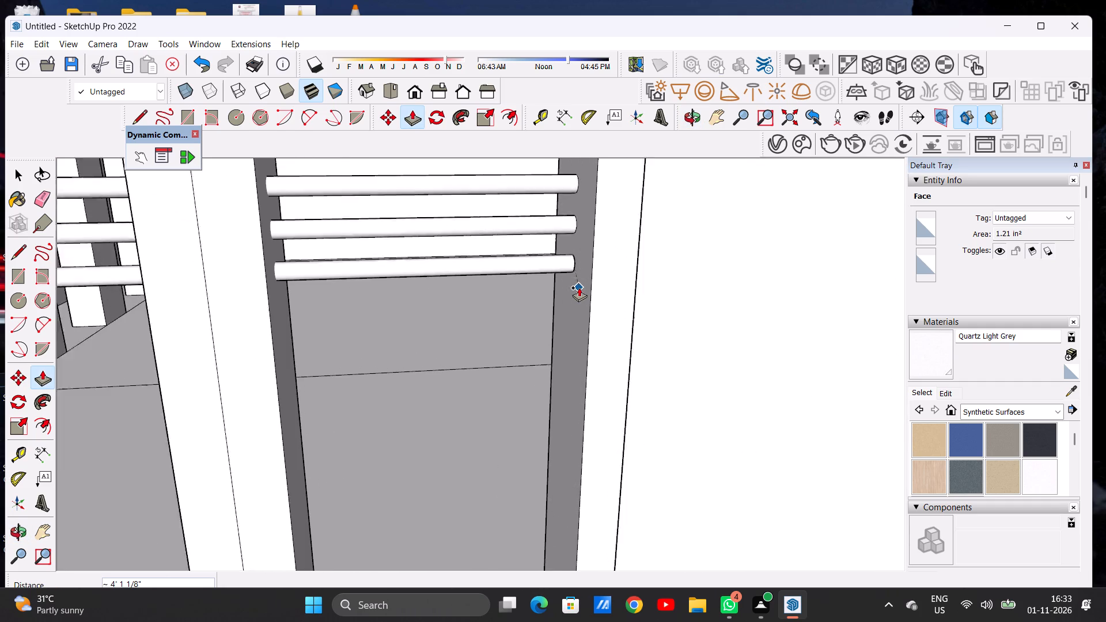
{"action": "left_click", "coordinate": [581, 240]}
Push/Pull the sixth circle from the top about 4' 1 1/8" through the middle post to the far post.
{"action": "scroll", "coordinate": [503, 254], "scroll_direction": "down", "scroll_amount": 7}
{"action": "middle_click_drag", "start_coordinate": [312, 295], "coordinate": [239, 290]}
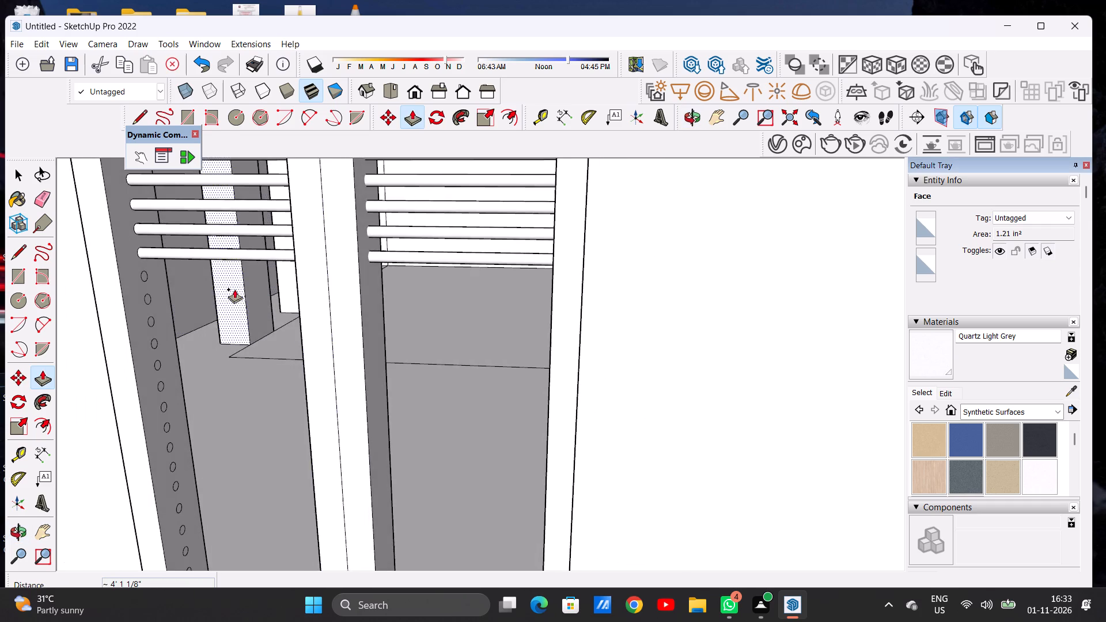
{"action": "scroll", "coordinate": [158, 283], "scroll_direction": "up", "scroll_amount": 8}
{"action": "scroll", "coordinate": [138, 278], "scroll_direction": "down", "scroll_amount": 1}
{"action": "scroll", "coordinate": [138, 278], "scroll_direction": "up", "scroll_amount": 4}
{"action": "scroll", "coordinate": [127, 261], "scroll_direction": "down", "scroll_amount": 1}
{"action": "scroll", "coordinate": [127, 261], "scroll_direction": "up", "scroll_amount": 3}
{"action": "left_click", "coordinate": [124, 261]}
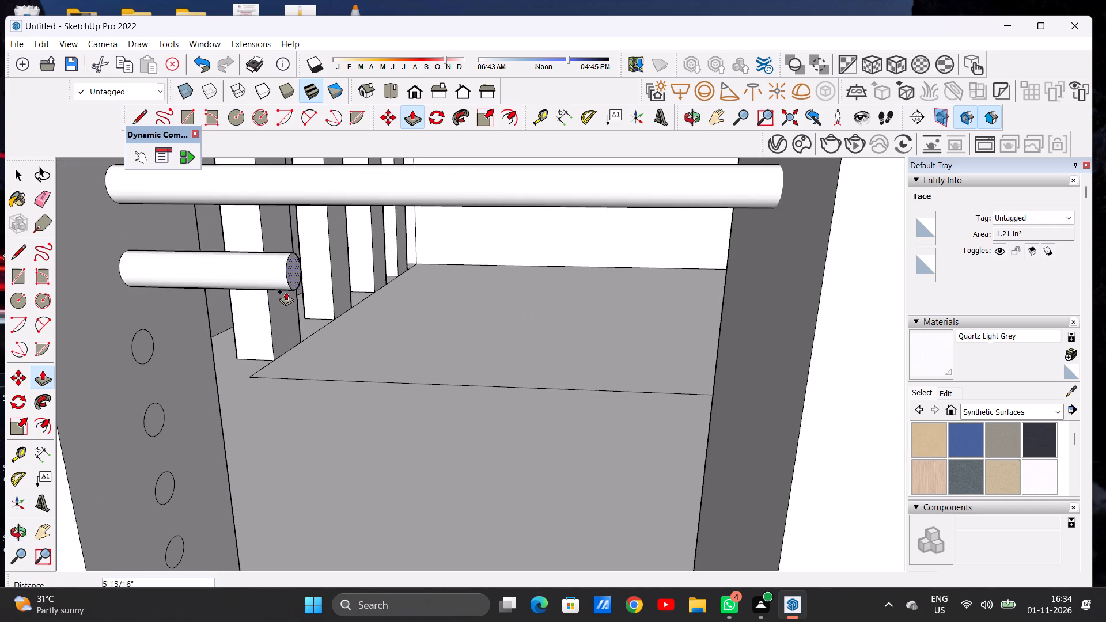
{"action": "scroll", "coordinate": [286, 291], "scroll_direction": "down", "scroll_amount": 7}
{"action": "scroll", "coordinate": [270, 292], "scroll_direction": "up", "scroll_amount": 2}
{"action": "scroll", "coordinate": [270, 292], "scroll_direction": "down", "scroll_amount": 13}
{"action": "middle_click_drag", "start_coordinate": [460, 300], "coordinate": [554, 298]}
{"action": "scroll", "coordinate": [579, 297], "scroll_direction": "up", "scroll_amount": 5}
{"action": "left_click", "coordinate": [588, 259]}
Push/Pull the seventh circle from the top about 4' 1 1/8" across both narrow openings to the far post.
{"action": "scroll", "coordinate": [323, 256], "scroll_direction": "down", "scroll_amount": 2}
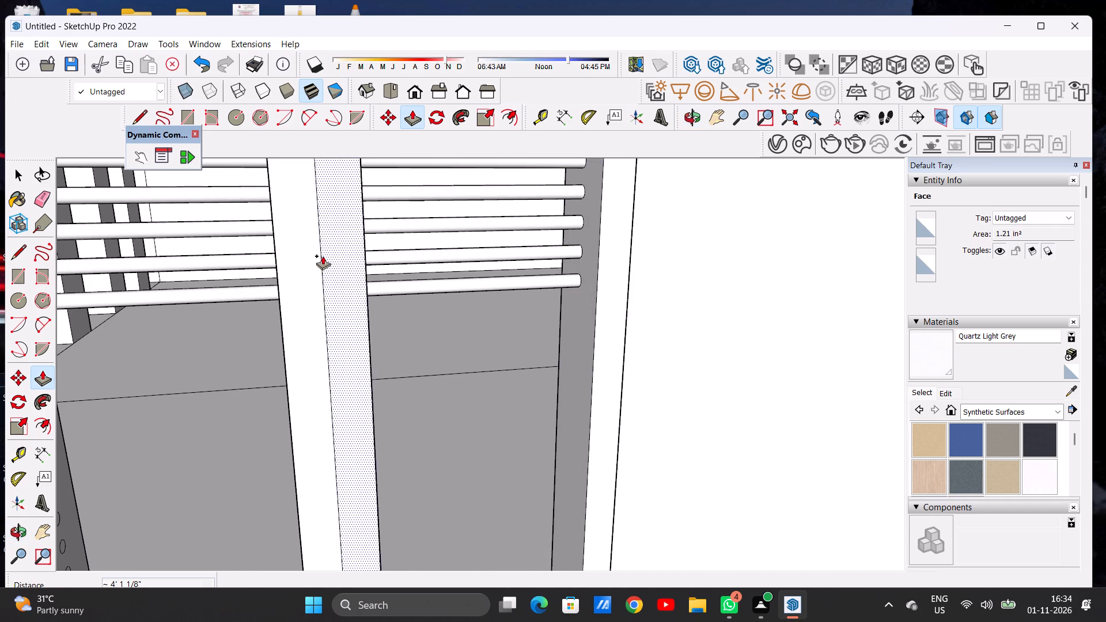
{"action": "scroll", "coordinate": [323, 256], "scroll_direction": "down", "scroll_amount": 5}
{"action": "middle_click_drag", "start_coordinate": [224, 333], "coordinate": [156, 339]}
{"action": "scroll", "coordinate": [199, 278], "scroll_direction": "up", "scroll_amount": 8}
{"action": "scroll", "coordinate": [230, 286], "scroll_direction": "down", "scroll_amount": 5}
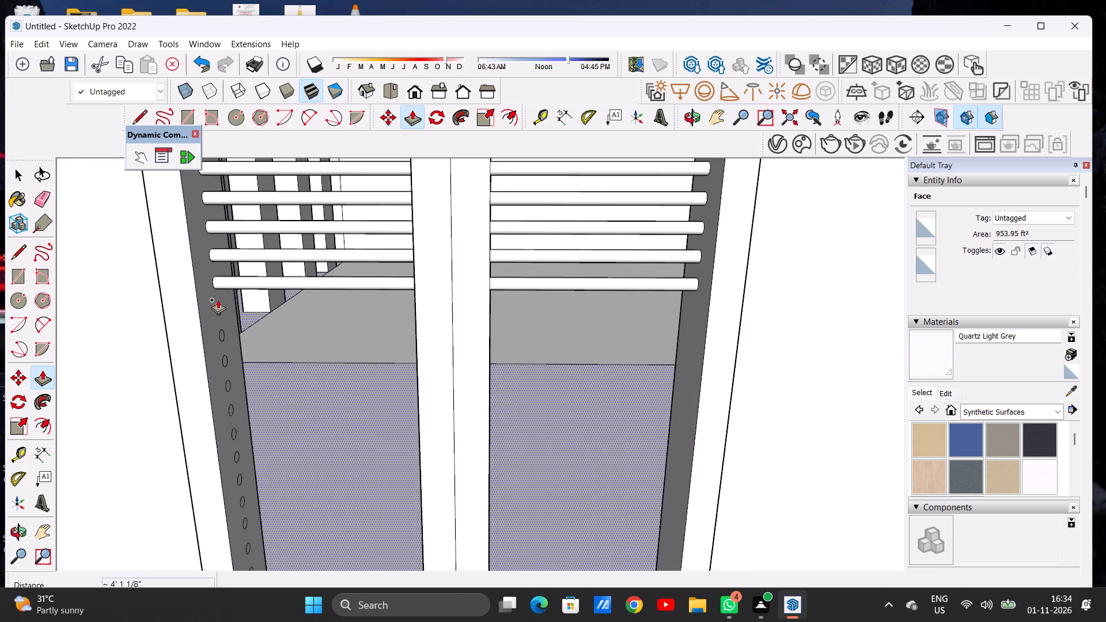
{"action": "scroll", "coordinate": [218, 299], "scroll_direction": "up", "scroll_amount": 16}
{"action": "scroll", "coordinate": [218, 316], "scroll_direction": "down", "scroll_amount": 1}
{"action": "scroll", "coordinate": [218, 316], "scroll_direction": "up", "scroll_amount": 4}
{"action": "left_click", "coordinate": [218, 316]}
{"action": "scroll", "coordinate": [238, 325], "scroll_direction": "down", "scroll_amount": 4}
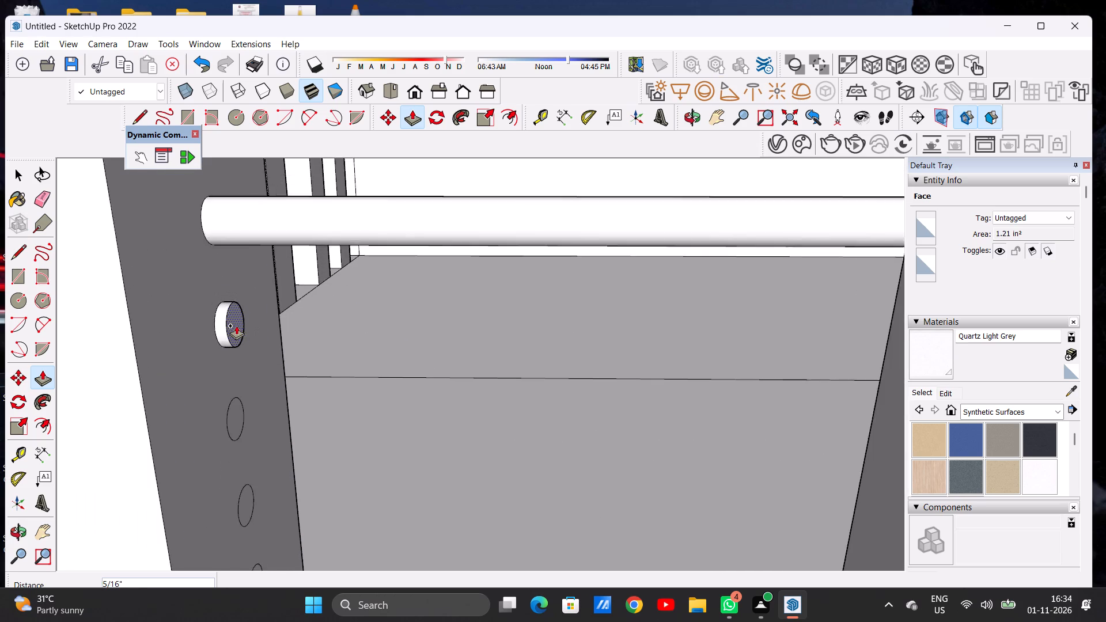
{"action": "scroll", "coordinate": [236, 325], "scroll_direction": "down", "scroll_amount": 20}
{"action": "scroll", "coordinate": [236, 325], "scroll_direction": "down", "scroll_amount": 2}
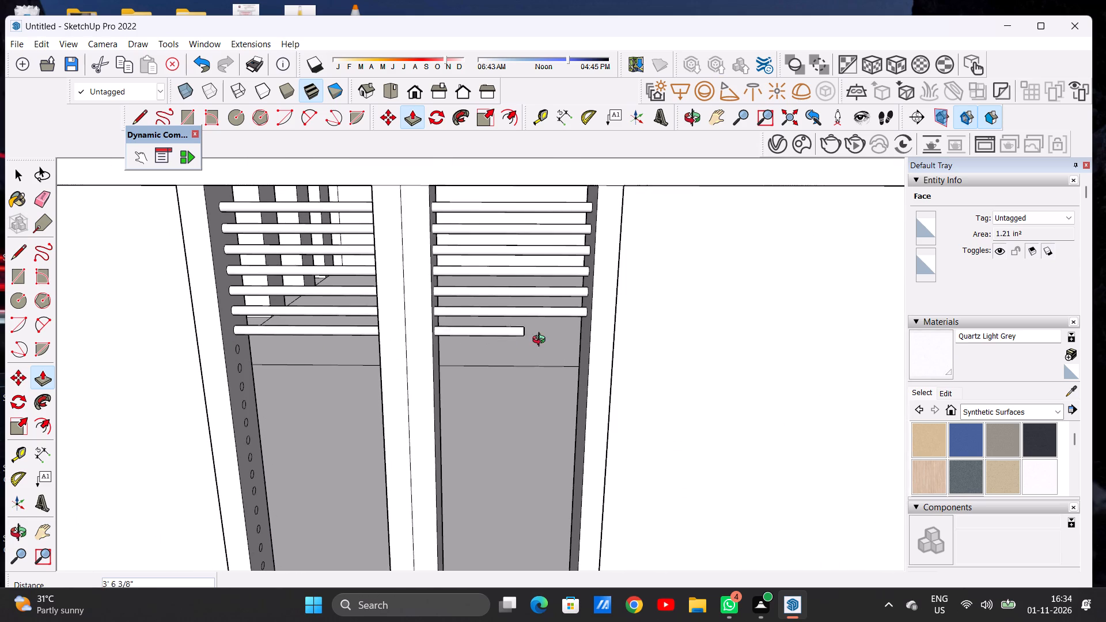
{"action": "middle_click_drag", "start_coordinate": [541, 341], "coordinate": [601, 324]}
{"action": "scroll", "coordinate": [607, 318], "scroll_direction": "up", "scroll_amount": 5}
{"action": "left_click", "coordinate": [626, 295]}
Push/Pull the eighth circle from the top about 4' 1 1/8" across both narrow openings, matching the bars above.
{"action": "scroll", "coordinate": [322, 305], "scroll_direction": "down", "scroll_amount": 5}
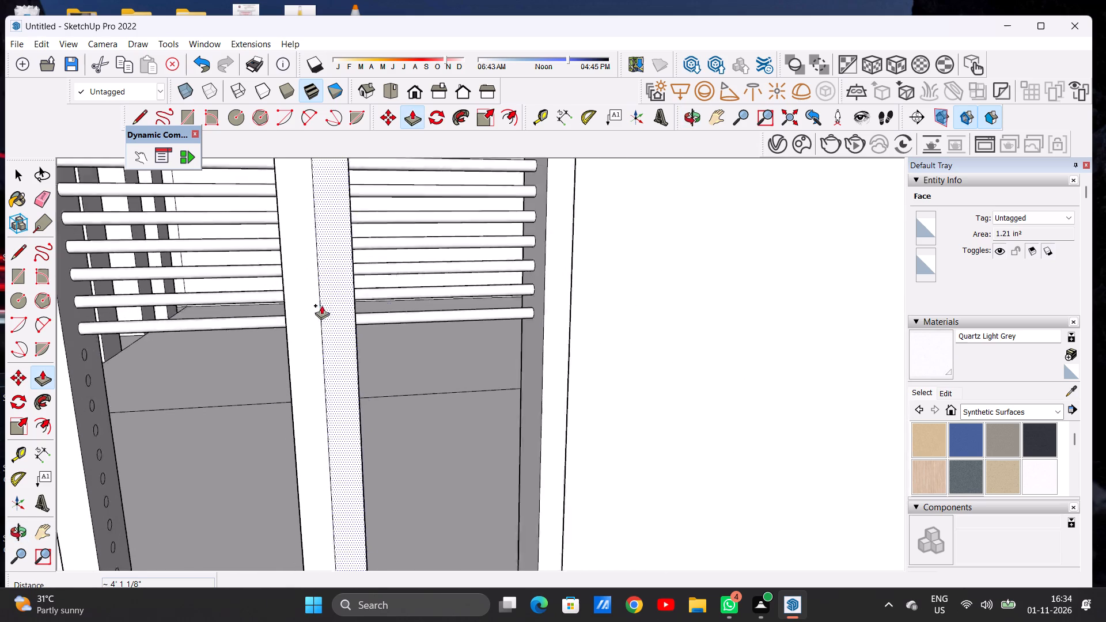
{"action": "scroll", "coordinate": [321, 305], "scroll_direction": "down", "scroll_amount": 3}
{"action": "middle_click_drag", "start_coordinate": [261, 348], "coordinate": [204, 336]}
{"action": "scroll", "coordinate": [156, 320], "scroll_direction": "up", "scroll_amount": 17}
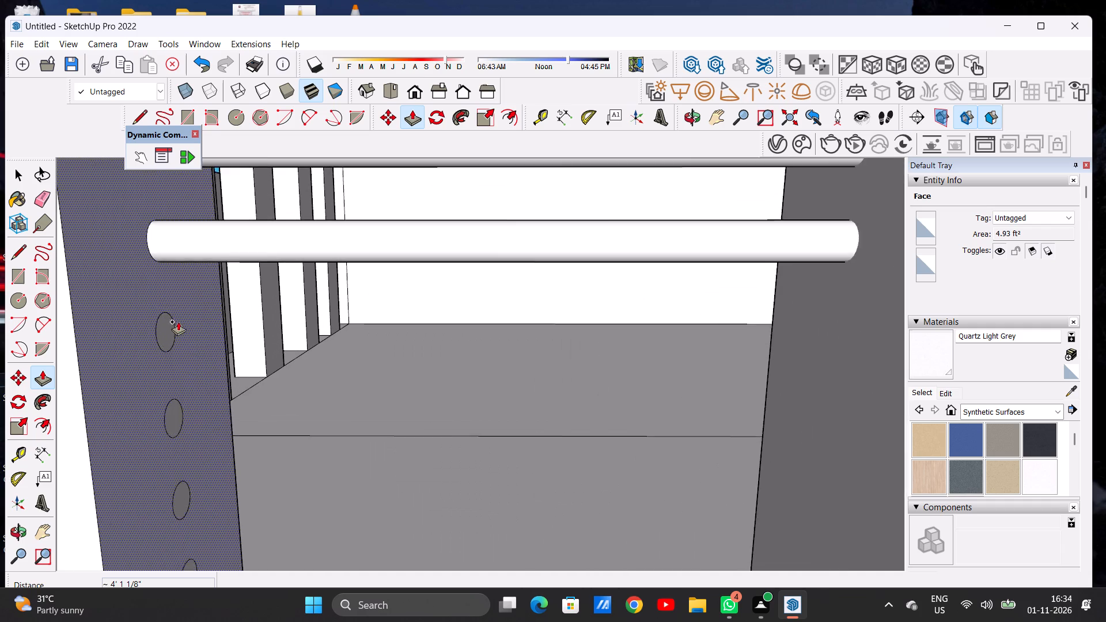
{"action": "scroll", "coordinate": [178, 321], "scroll_direction": "up", "scroll_amount": 6}
{"action": "left_click", "coordinate": [162, 329]}
{"action": "scroll", "coordinate": [287, 331], "scroll_direction": "down", "scroll_amount": 11}
{"action": "scroll", "coordinate": [277, 330], "scroll_direction": "up", "scroll_amount": 2}
{"action": "scroll", "coordinate": [277, 330], "scroll_direction": "down", "scroll_amount": 2}
{"action": "scroll", "coordinate": [277, 330], "scroll_direction": "up", "scroll_amount": 1}
{"action": "scroll", "coordinate": [276, 328], "scroll_direction": "down", "scroll_amount": 8}
{"action": "scroll", "coordinate": [276, 328], "scroll_direction": "up", "scroll_amount": 1}
{"action": "scroll", "coordinate": [276, 328], "scroll_direction": "down", "scroll_amount": 2}
{"action": "middle_click_drag", "start_coordinate": [464, 328], "coordinate": [510, 328]}
{"action": "scroll", "coordinate": [525, 335], "scroll_direction": "up", "scroll_amount": 5}
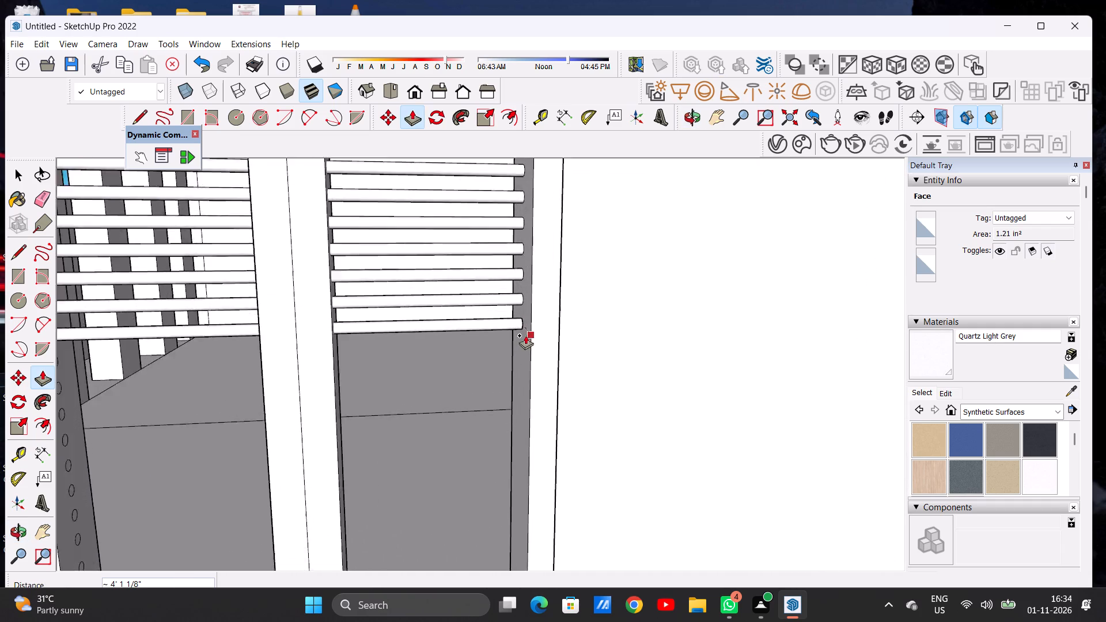
{"action": "scroll", "coordinate": [525, 335], "scroll_direction": "up", "scroll_amount": 4}
{"action": "left_click", "coordinate": [526, 297]}
Push/Pull the ninth circle from the top about 4' 1 1/8" across both openings, level with the end of the bar above.
{"action": "scroll", "coordinate": [338, 338], "scroll_direction": "down", "scroll_amount": 3}
{"action": "scroll", "coordinate": [329, 341], "scroll_direction": "up", "scroll_amount": 1}
{"action": "scroll", "coordinate": [329, 341], "scroll_direction": "down", "scroll_amount": 3}
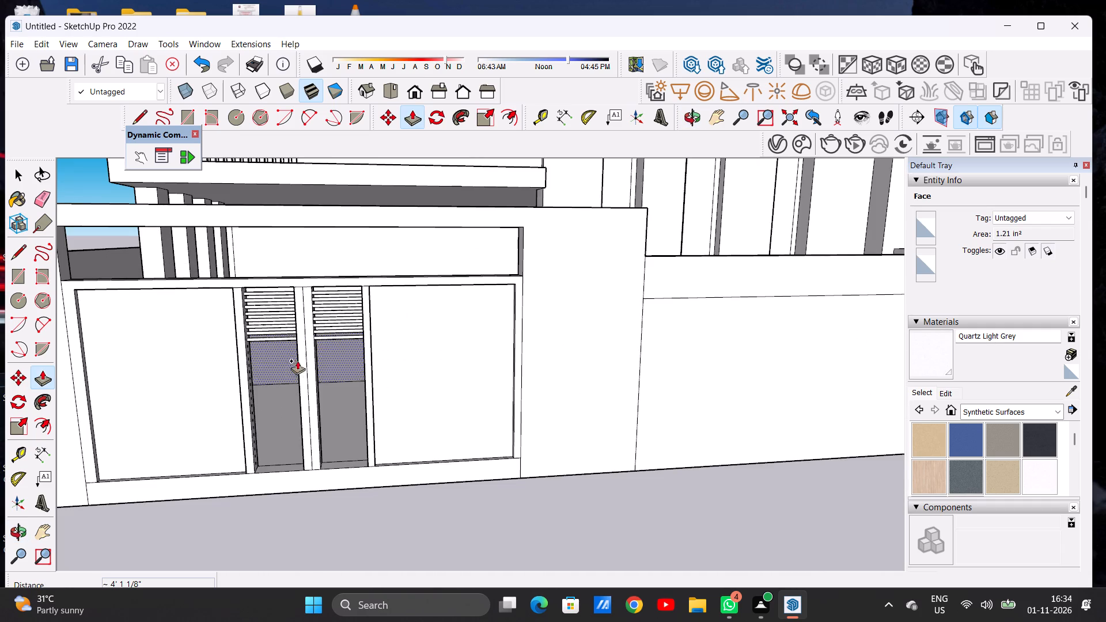
{"action": "middle_click_drag", "start_coordinate": [245, 346], "coordinate": [215, 354]}
{"action": "scroll", "coordinate": [283, 346], "scroll_direction": "up", "scroll_amount": 8}
{"action": "scroll", "coordinate": [217, 346], "scroll_direction": "down", "scroll_amount": 6}
{"action": "middle_click_drag", "start_coordinate": [208, 356], "coordinate": [165, 353]}
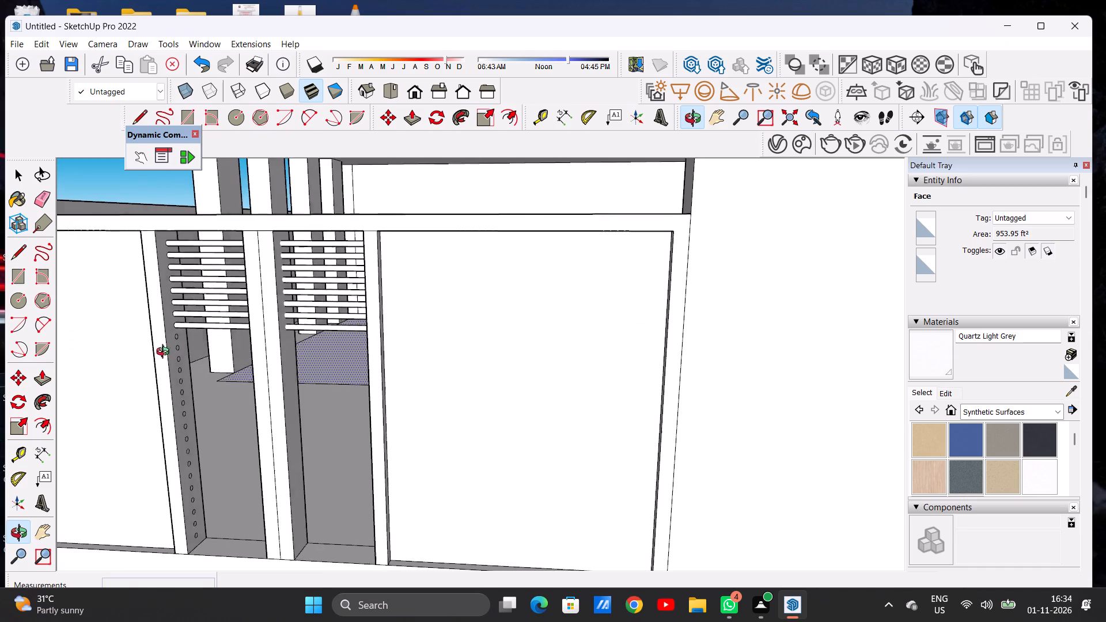
{"action": "middle_click_drag", "start_coordinate": [165, 353], "coordinate": [164, 355]}
{"action": "scroll", "coordinate": [186, 339], "scroll_direction": "up", "scroll_amount": 7}
{"action": "scroll", "coordinate": [175, 335], "scroll_direction": "down", "scroll_amount": 1}
{"action": "scroll", "coordinate": [175, 335], "scroll_direction": "up", "scroll_amount": 16}
{"action": "left_click", "coordinate": [165, 333]}
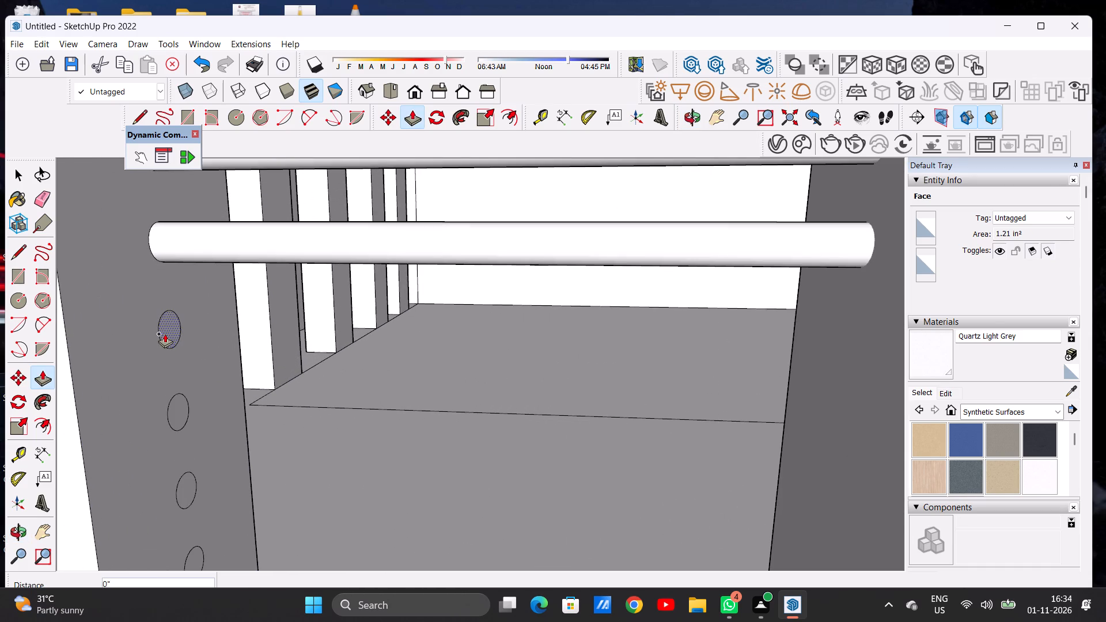
{"action": "scroll", "coordinate": [336, 342], "scroll_direction": "down", "scroll_amount": 17}
{"action": "scroll", "coordinate": [287, 342], "scroll_direction": "up", "scroll_amount": 1}
{"action": "scroll", "coordinate": [485, 347], "scroll_direction": "down", "scroll_amount": 6}
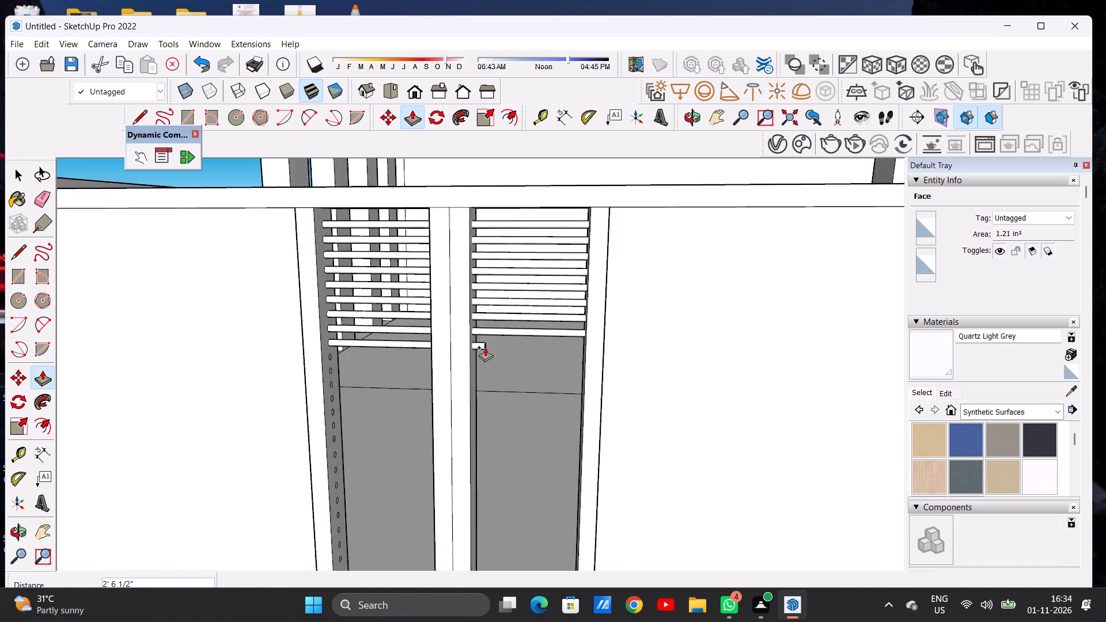
{"action": "scroll", "coordinate": [485, 347], "scroll_direction": "down", "scroll_amount": 2}
{"action": "middle_click_drag", "start_coordinate": [485, 362], "coordinate": [595, 361]}
{"action": "scroll", "coordinate": [611, 346], "scroll_direction": "up", "scroll_amount": 1}
{"action": "scroll", "coordinate": [612, 346], "scroll_direction": "down", "scroll_amount": 1}
{"action": "scroll", "coordinate": [612, 346], "scroll_direction": "up", "scroll_amount": 3}
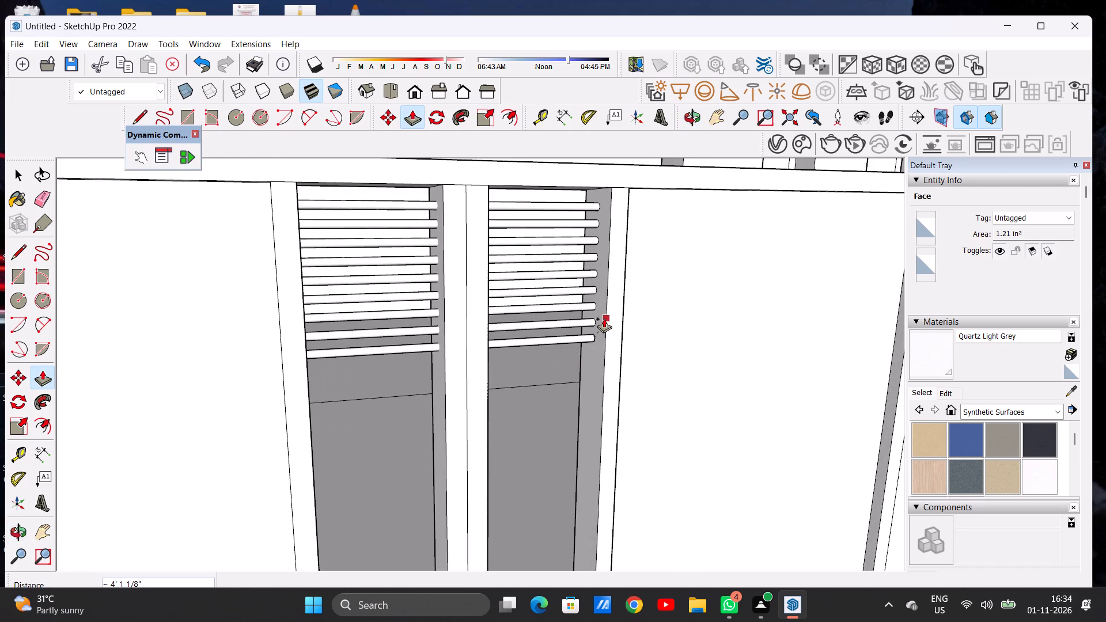
{"action": "left_click", "coordinate": [600, 315]}
Push/Pull the tenth circle from the top about 4' 1 1/8" through the middle post to the far post.
{"action": "middle_click_drag", "start_coordinate": [484, 380], "coordinate": [317, 376]}
{"action": "scroll", "coordinate": [343, 357], "scroll_direction": "up", "scroll_amount": 5}
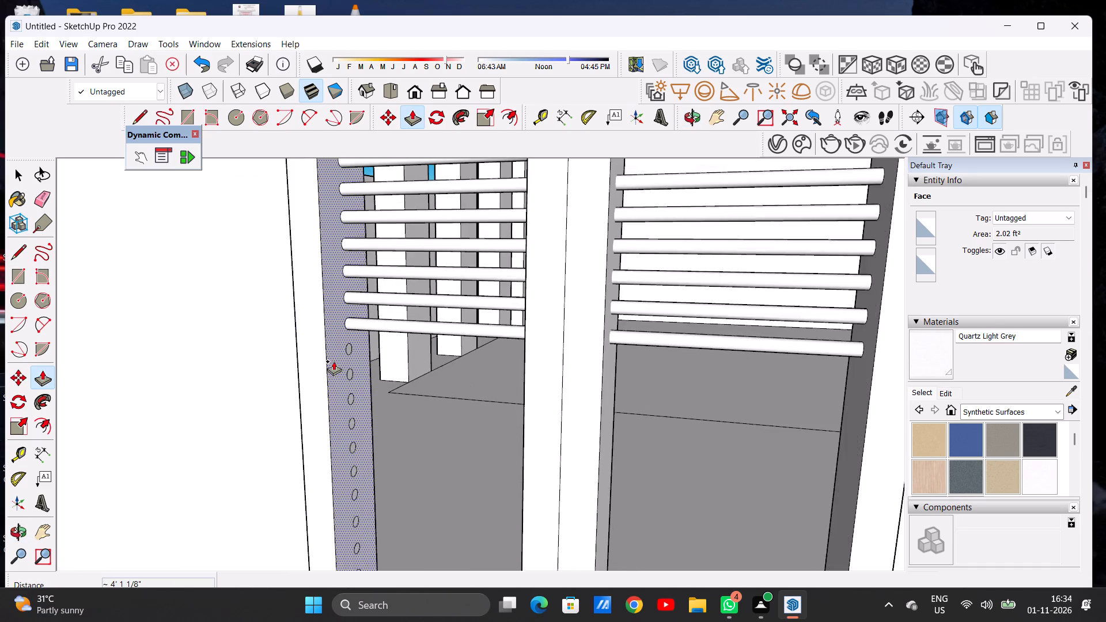
{"action": "scroll", "coordinate": [334, 361], "scroll_direction": "up", "scroll_amount": 7}
{"action": "scroll", "coordinate": [344, 350], "scroll_direction": "down", "scroll_amount": 6}
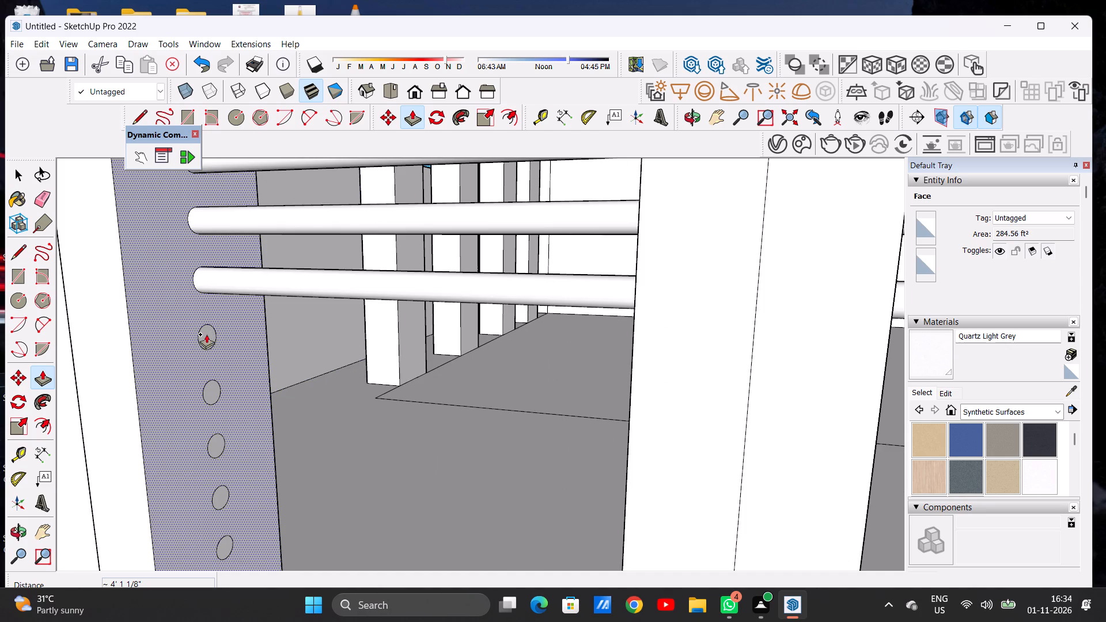
{"action": "left_click", "coordinate": [206, 334]}
{"action": "scroll", "coordinate": [403, 363], "scroll_direction": "down", "scroll_amount": 12}
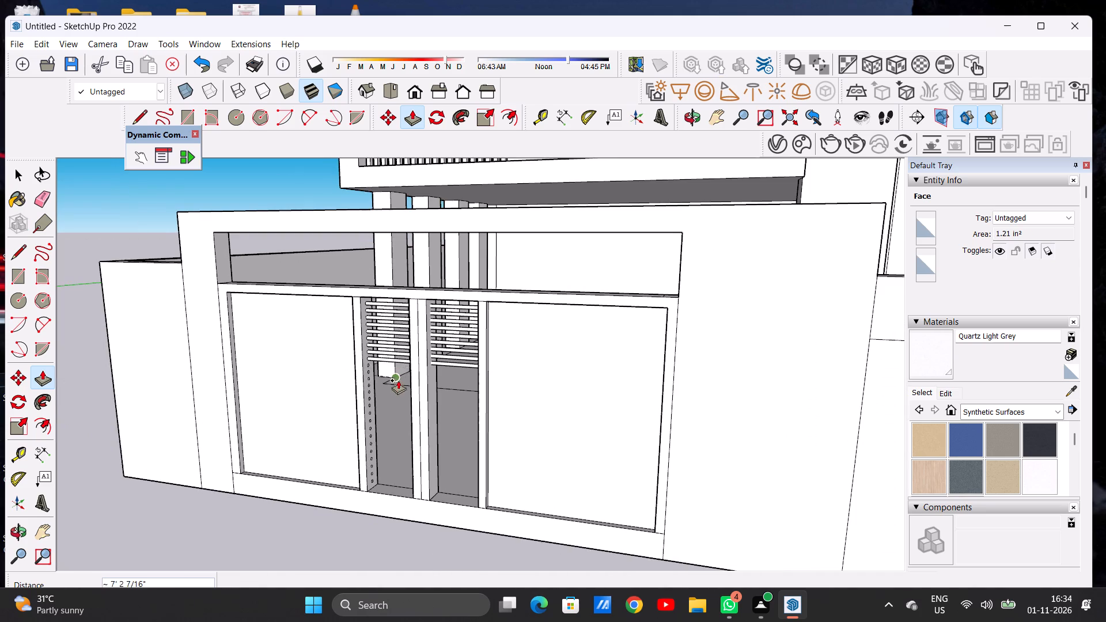
{"action": "middle_click_drag", "start_coordinate": [407, 380], "coordinate": [556, 380]}
{"action": "scroll", "coordinate": [550, 373], "scroll_direction": "up", "scroll_amount": 4}
{"action": "scroll", "coordinate": [548, 371], "scroll_direction": "down", "scroll_amount": 1}
{"action": "scroll", "coordinate": [559, 373], "scroll_direction": "up", "scroll_amount": 1}
{"action": "scroll", "coordinate": [559, 373], "scroll_direction": "down", "scroll_amount": 1}
{"action": "scroll", "coordinate": [559, 373], "scroll_direction": "up", "scroll_amount": 12}
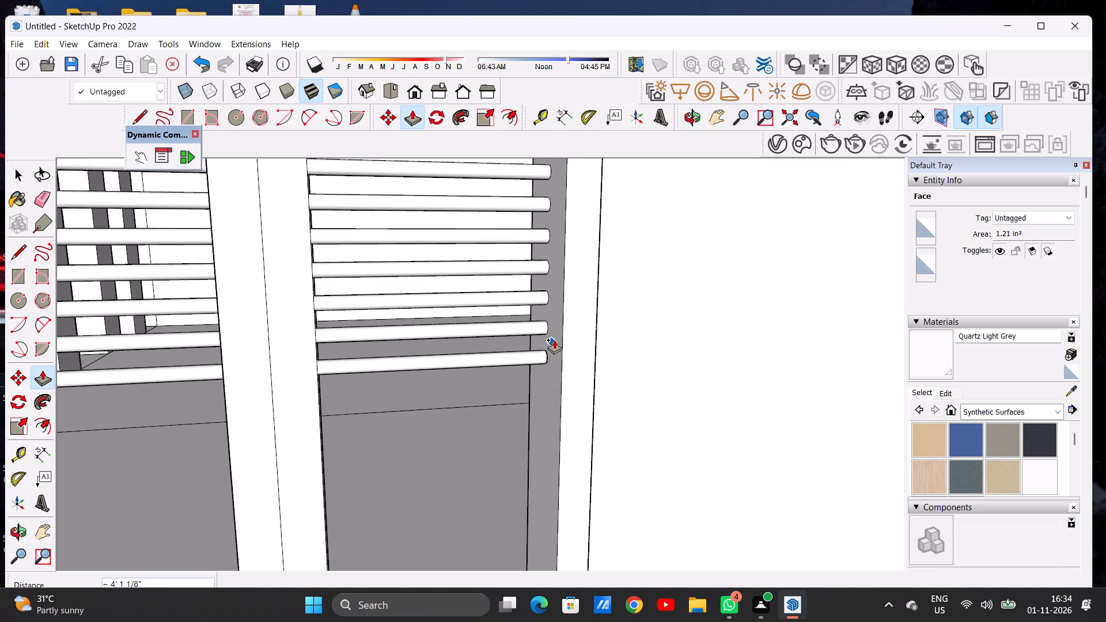
{"action": "left_click", "coordinate": [554, 333]}
Push/Pull the eleventh circle from the top about 4' 1 1/8" across both narrow openings, matching the bars above.
{"action": "scroll", "coordinate": [480, 346], "scroll_direction": "down", "scroll_amount": 4}
{"action": "middle_click_drag", "start_coordinate": [346, 369], "coordinate": [267, 363]}
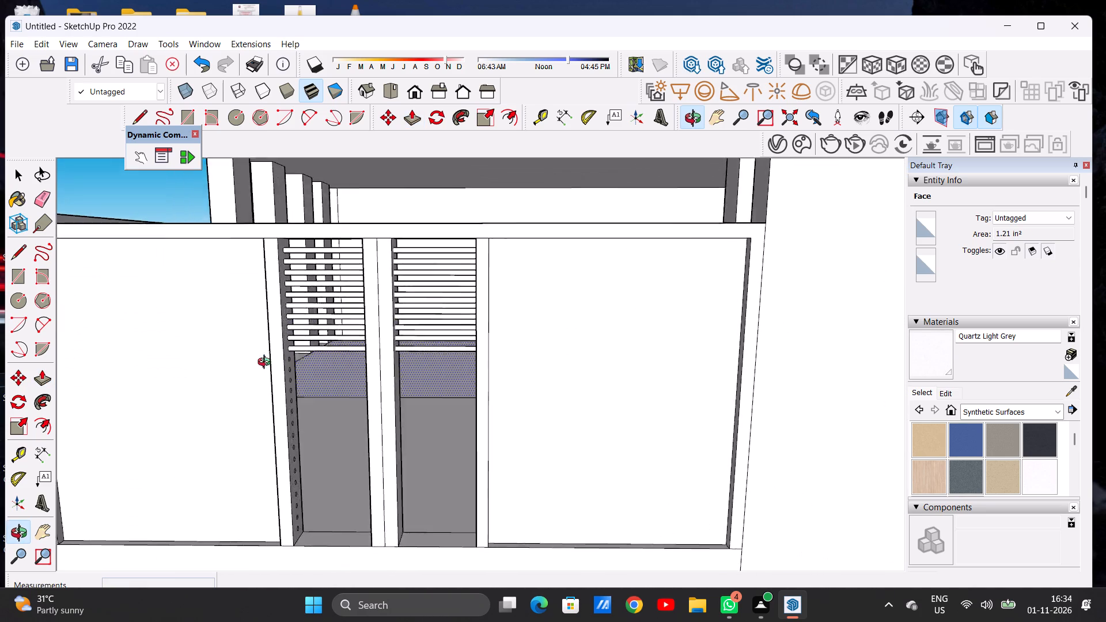
{"action": "middle_click_drag", "start_coordinate": [267, 363], "coordinate": [244, 376]}
{"action": "scroll", "coordinate": [306, 356], "scroll_direction": "up", "scroll_amount": 3}
{"action": "scroll", "coordinate": [305, 356], "scroll_direction": "down", "scroll_amount": 1}
{"action": "scroll", "coordinate": [305, 356], "scroll_direction": "up", "scroll_amount": 2}
{"action": "scroll", "coordinate": [252, 359], "scroll_direction": "up", "scroll_amount": 4}
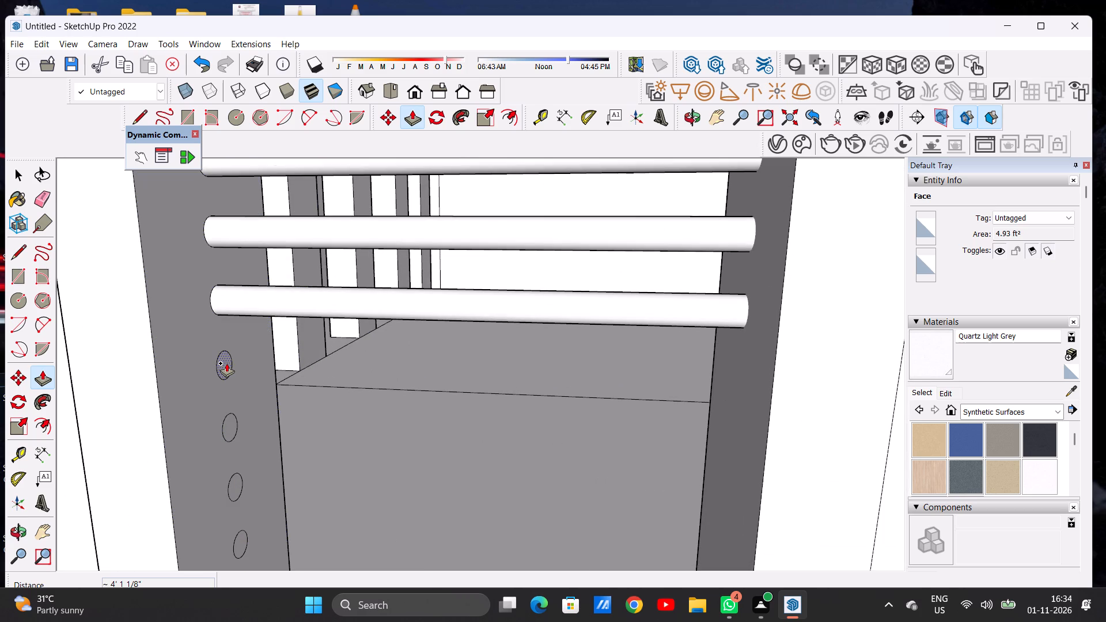
{"action": "left_click", "coordinate": [226, 363]}
{"action": "scroll", "coordinate": [330, 371], "scroll_direction": "down", "scroll_amount": 12}
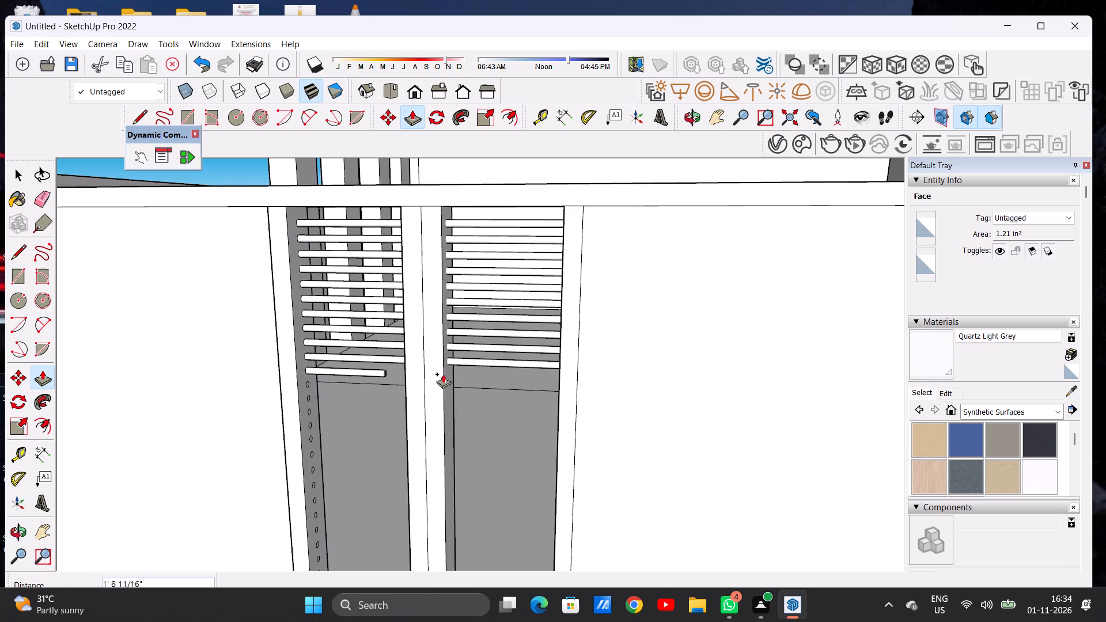
{"action": "middle_click_drag", "start_coordinate": [514, 376], "coordinate": [596, 365]}
{"action": "scroll", "coordinate": [558, 387], "scroll_direction": "up", "scroll_amount": 1}
{"action": "scroll", "coordinate": [558, 387], "scroll_direction": "down", "scroll_amount": 1}
{"action": "scroll", "coordinate": [558, 387], "scroll_direction": "up", "scroll_amount": 5}
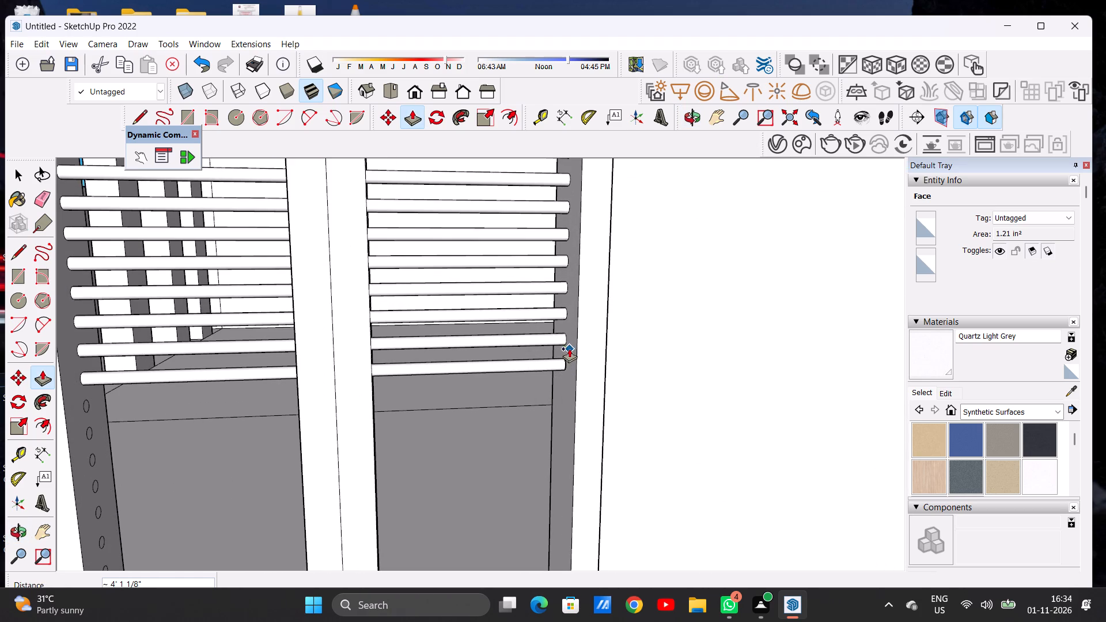
{"action": "left_click", "coordinate": [575, 350]}
Push/Pull the twelfth circle from the top about 4' 1 1/8" across both narrow openings to the far post.
{"action": "scroll", "coordinate": [323, 350], "scroll_direction": "down", "scroll_amount": 5}
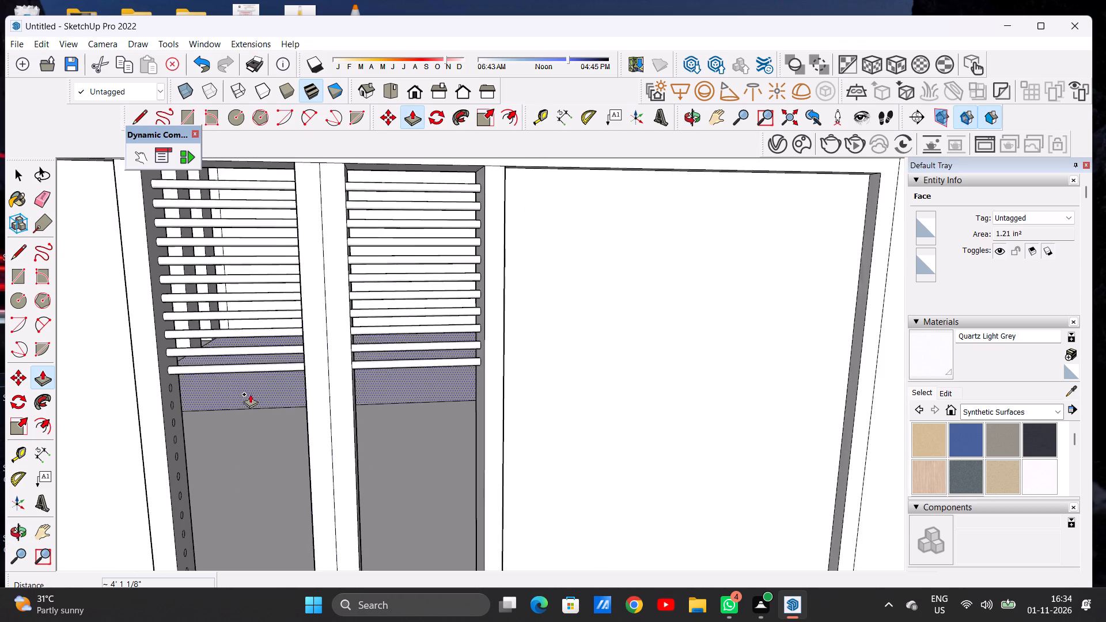
{"action": "middle_click_drag", "start_coordinate": [230, 396], "coordinate": [185, 394]}
{"action": "scroll", "coordinate": [169, 375], "scroll_direction": "up", "scroll_amount": 6}
{"action": "scroll", "coordinate": [169, 375], "scroll_direction": "down", "scroll_amount": 2}
{"action": "scroll", "coordinate": [169, 375], "scroll_direction": "up", "scroll_amount": 3}
{"action": "scroll", "coordinate": [179, 374], "scroll_direction": "down", "scroll_amount": 1}
{"action": "scroll", "coordinate": [179, 374], "scroll_direction": "up", "scroll_amount": 1}
{"action": "scroll", "coordinate": [179, 374], "scroll_direction": "down", "scroll_amount": 1}
{"action": "scroll", "coordinate": [179, 374], "scroll_direction": "up", "scroll_amount": 7}
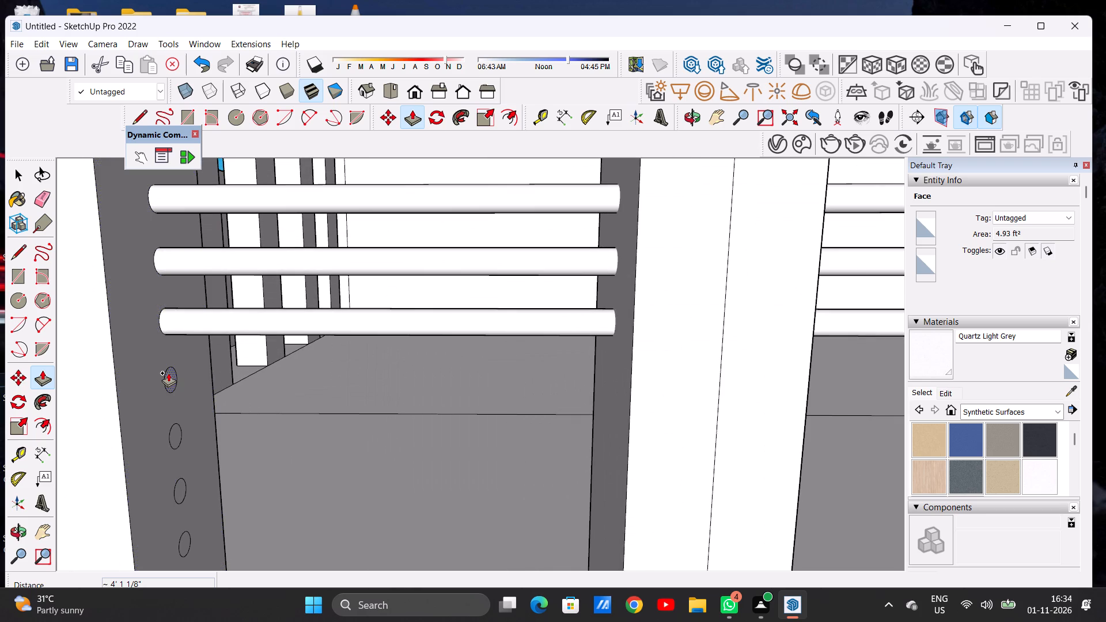
{"action": "left_click", "coordinate": [168, 373]}
{"action": "scroll", "coordinate": [252, 384], "scroll_direction": "down", "scroll_amount": 13}
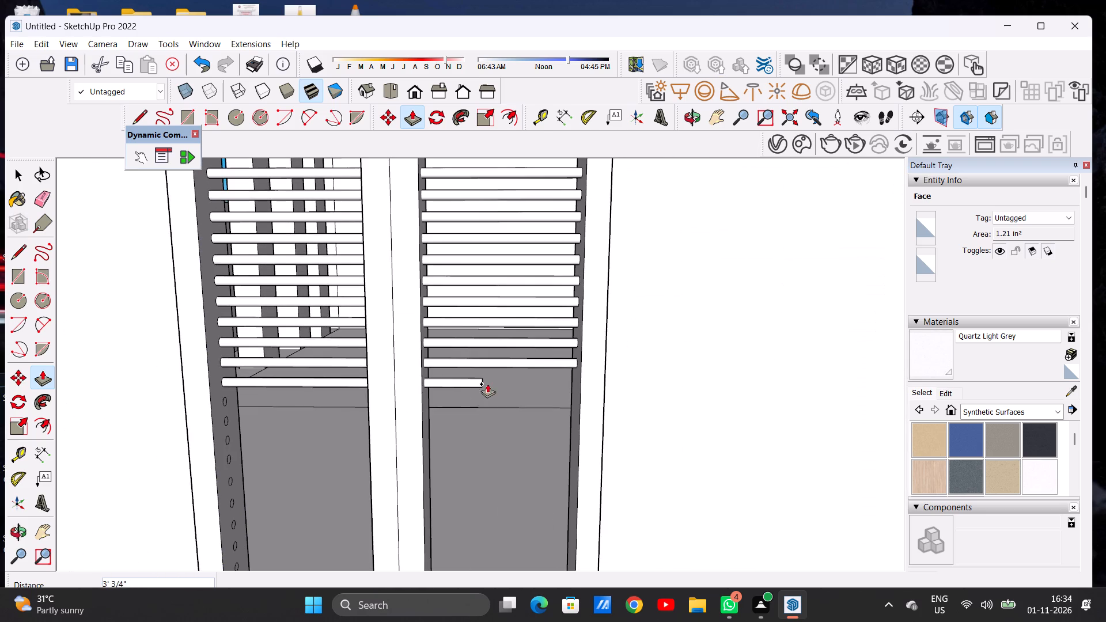
{"action": "middle_click_drag", "start_coordinate": [540, 387], "coordinate": [603, 385]}
{"action": "scroll", "coordinate": [564, 389], "scroll_direction": "up", "scroll_amount": 7}
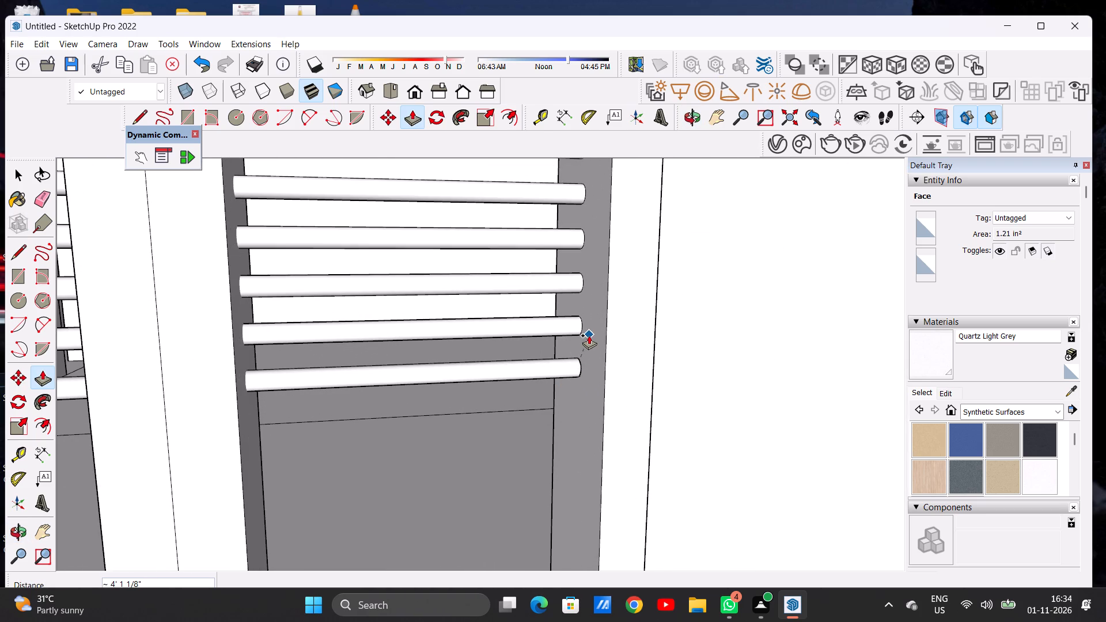
{"action": "left_click", "coordinate": [589, 335]}
Push/Pull the thirteenth circle from the top about 4' 1 1/8" across both openings, level with the end of the bar above.
{"action": "scroll", "coordinate": [589, 335], "scroll_direction": "down", "scroll_amount": 5}
{"action": "middle_click_drag", "start_coordinate": [238, 383], "coordinate": [153, 386]}
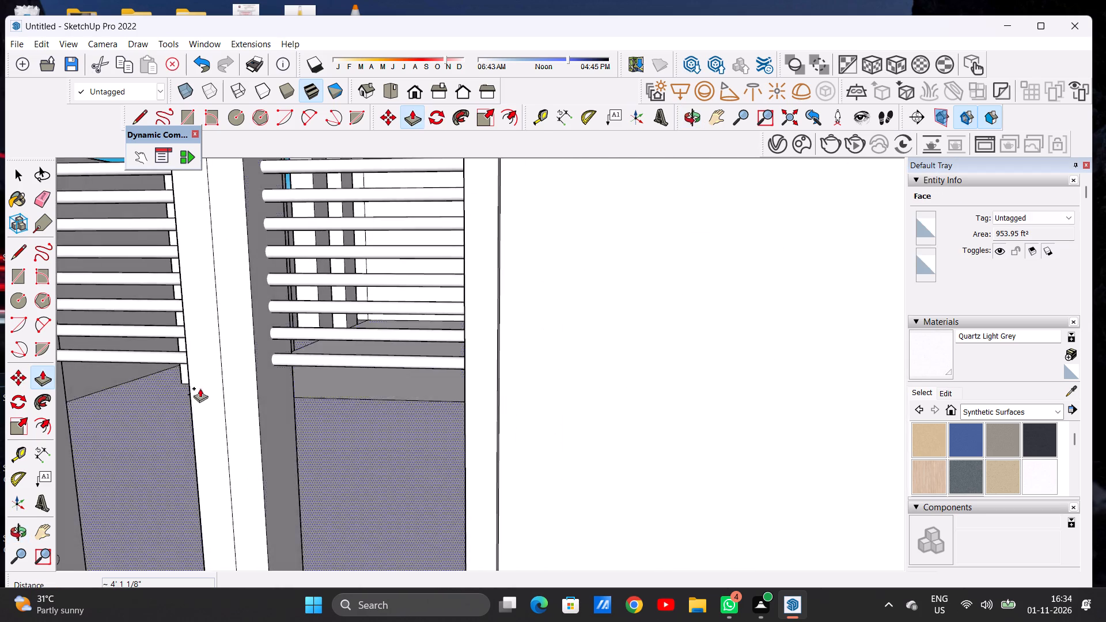
{"action": "scroll", "coordinate": [431, 370], "scroll_direction": "down", "scroll_amount": 7}
{"action": "scroll", "coordinate": [220, 374], "scroll_direction": "up", "scroll_amount": 4}
{"action": "scroll", "coordinate": [220, 374], "scroll_direction": "down", "scroll_amount": 1}
{"action": "scroll", "coordinate": [220, 374], "scroll_direction": "up", "scroll_amount": 1}
{"action": "scroll", "coordinate": [241, 371], "scroll_direction": "down", "scroll_amount": 1}
{"action": "scroll", "coordinate": [241, 371], "scroll_direction": "up", "scroll_amount": 6}
{"action": "scroll", "coordinate": [210, 365], "scroll_direction": "down", "scroll_amount": 1}
{"action": "scroll", "coordinate": [210, 365], "scroll_direction": "up", "scroll_amount": 4}
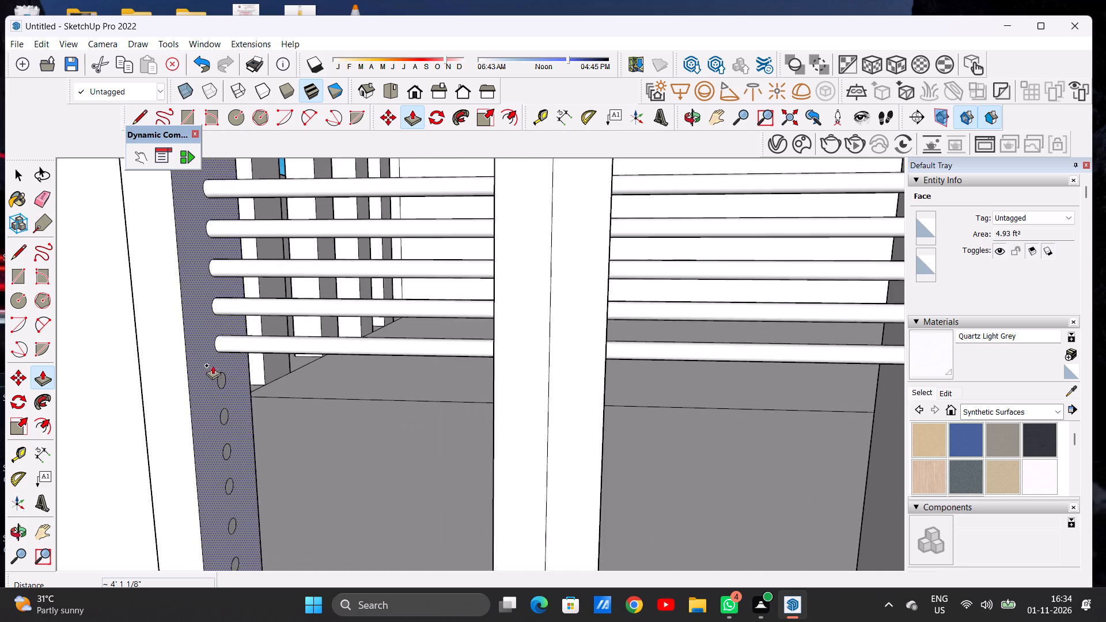
{"action": "scroll", "coordinate": [217, 366], "scroll_direction": "up", "scroll_amount": 1}
{"action": "scroll", "coordinate": [217, 366], "scroll_direction": "down", "scroll_amount": 1}
{"action": "scroll", "coordinate": [219, 370], "scroll_direction": "up", "scroll_amount": 4}
{"action": "left_click", "coordinate": [226, 376]}
{"action": "scroll", "coordinate": [348, 379], "scroll_direction": "down", "scroll_amount": 3}
{"action": "scroll", "coordinate": [348, 379], "scroll_direction": "up", "scroll_amount": 1}
{"action": "scroll", "coordinate": [348, 379], "scroll_direction": "down", "scroll_amount": 3}
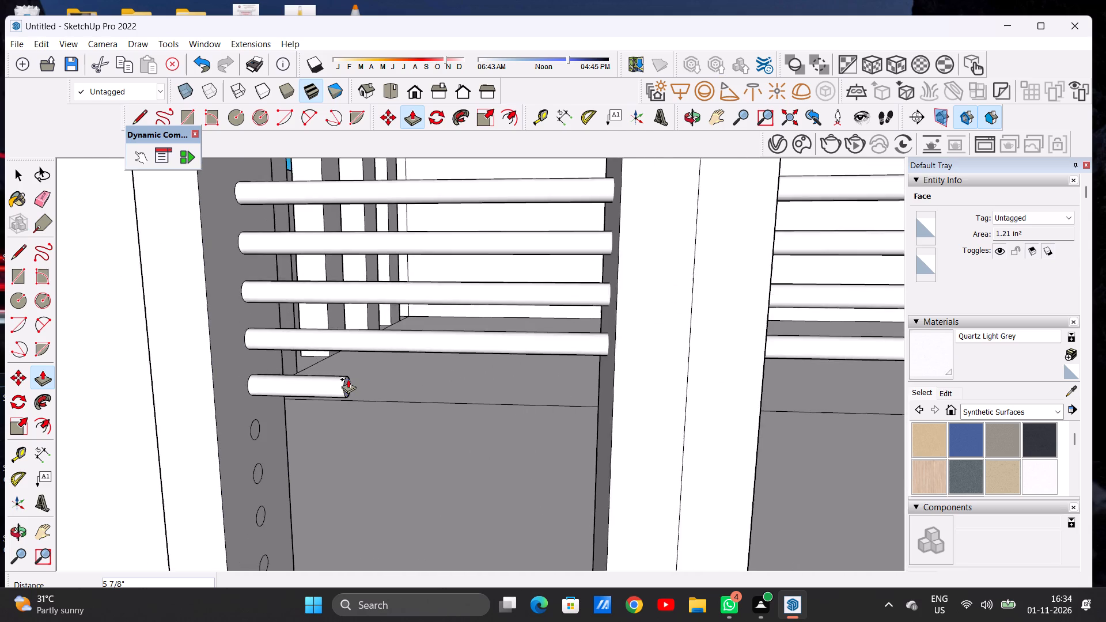
{"action": "scroll", "coordinate": [348, 379], "scroll_direction": "down", "scroll_amount": 2}
{"action": "scroll", "coordinate": [348, 379], "scroll_direction": "up", "scroll_amount": 1}
{"action": "scroll", "coordinate": [348, 379], "scroll_direction": "down", "scroll_amount": 9}
{"action": "middle_click_drag", "start_coordinate": [532, 385], "coordinate": [589, 382]}
{"action": "scroll", "coordinate": [592, 386], "scroll_direction": "up", "scroll_amount": 7}
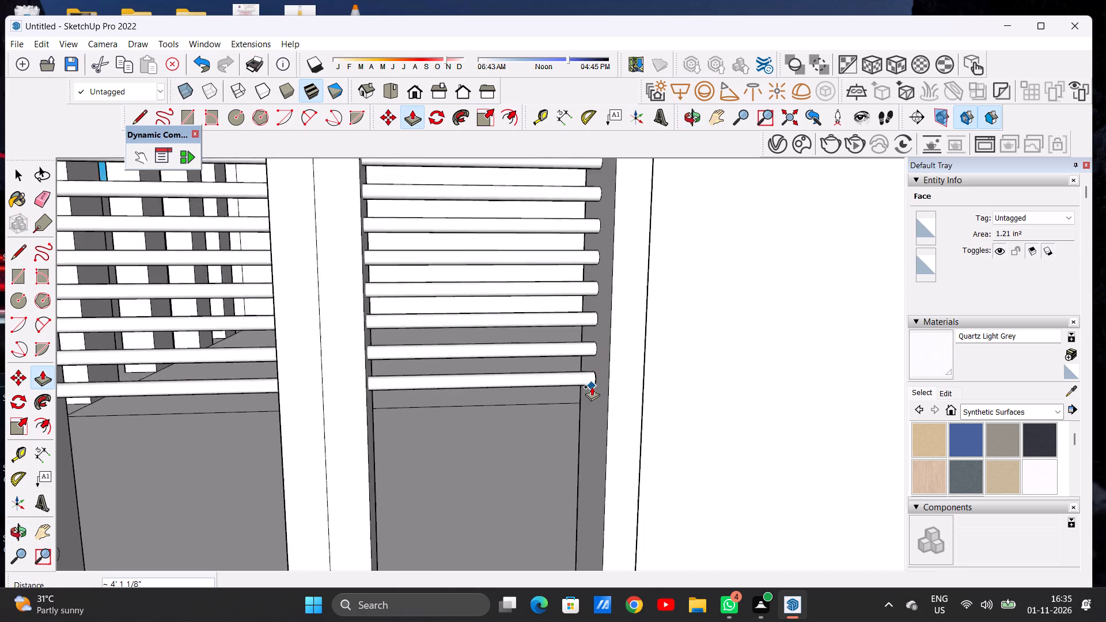
{"action": "left_click", "coordinate": [605, 354]}
Push/Pull the fourteenth circle from the top about 4' 1 1/8" through the middle post, level with the bar above.
{"action": "scroll", "coordinate": [340, 355], "scroll_direction": "down", "scroll_amount": 7}
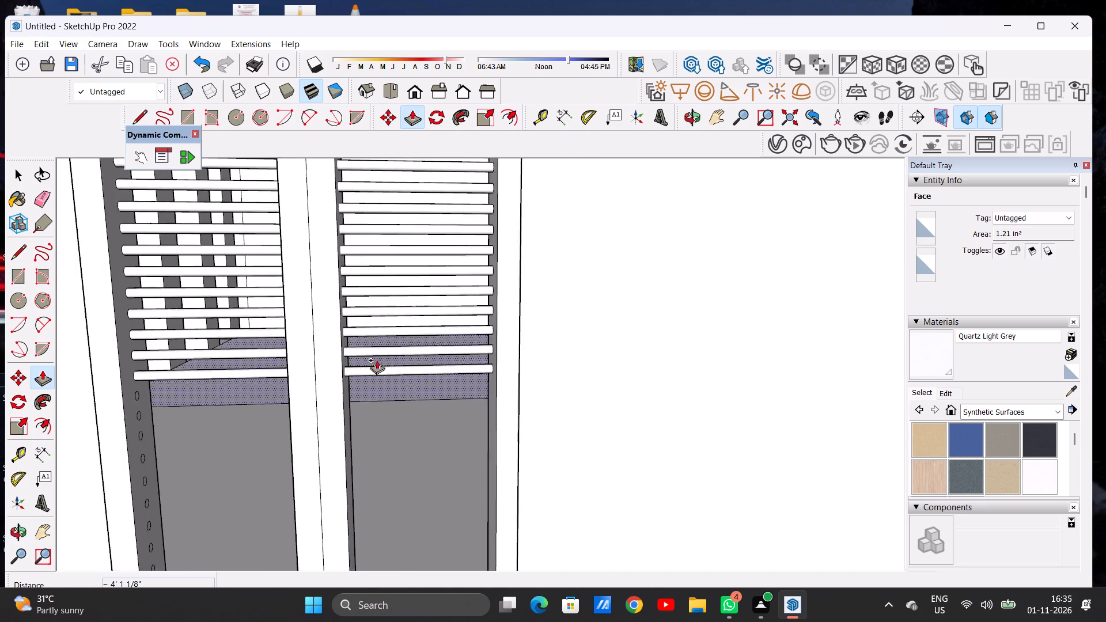
{"action": "middle_click_drag", "start_coordinate": [324, 391], "coordinate": [228, 394]}
{"action": "scroll", "coordinate": [228, 369], "scroll_direction": "up", "scroll_amount": 20}
{"action": "scroll", "coordinate": [228, 369], "scroll_direction": "up", "scroll_amount": 1}
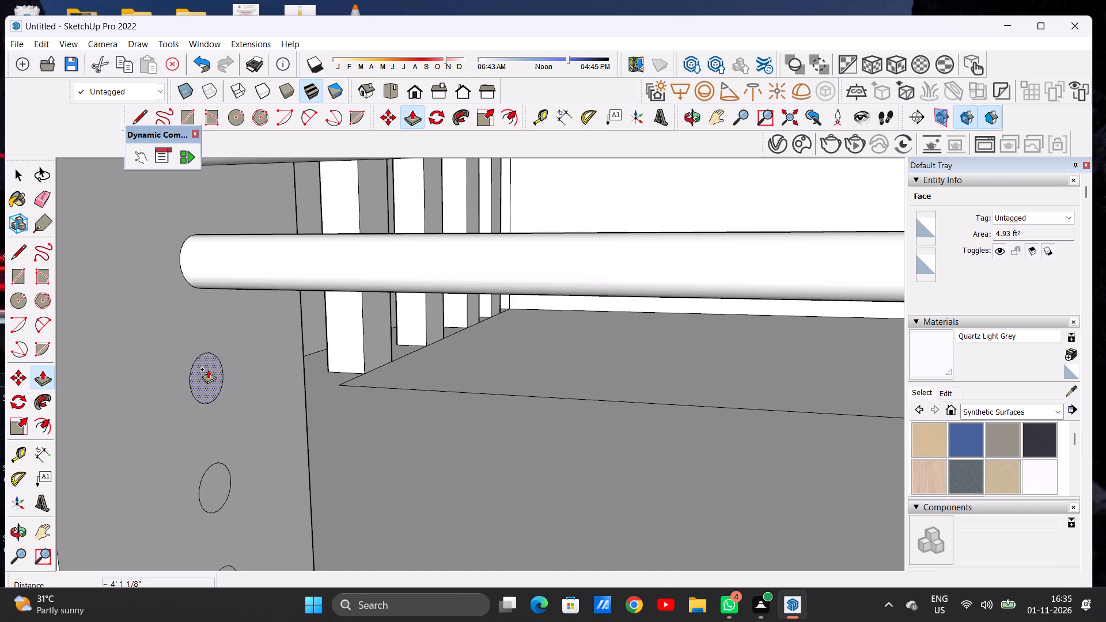
{"action": "left_click", "coordinate": [208, 369]}
{"action": "scroll", "coordinate": [381, 377], "scroll_direction": "down", "scroll_amount": 19}
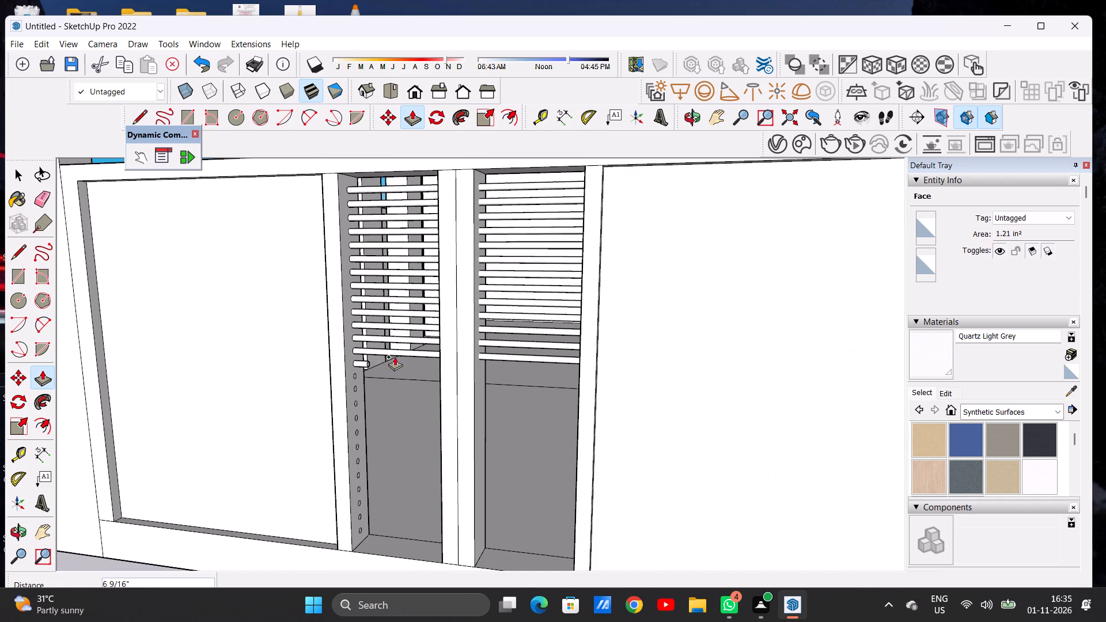
{"action": "middle_click_drag", "start_coordinate": [480, 381], "coordinate": [598, 381]}
{"action": "scroll", "coordinate": [580, 378], "scroll_direction": "up", "scroll_amount": 6}
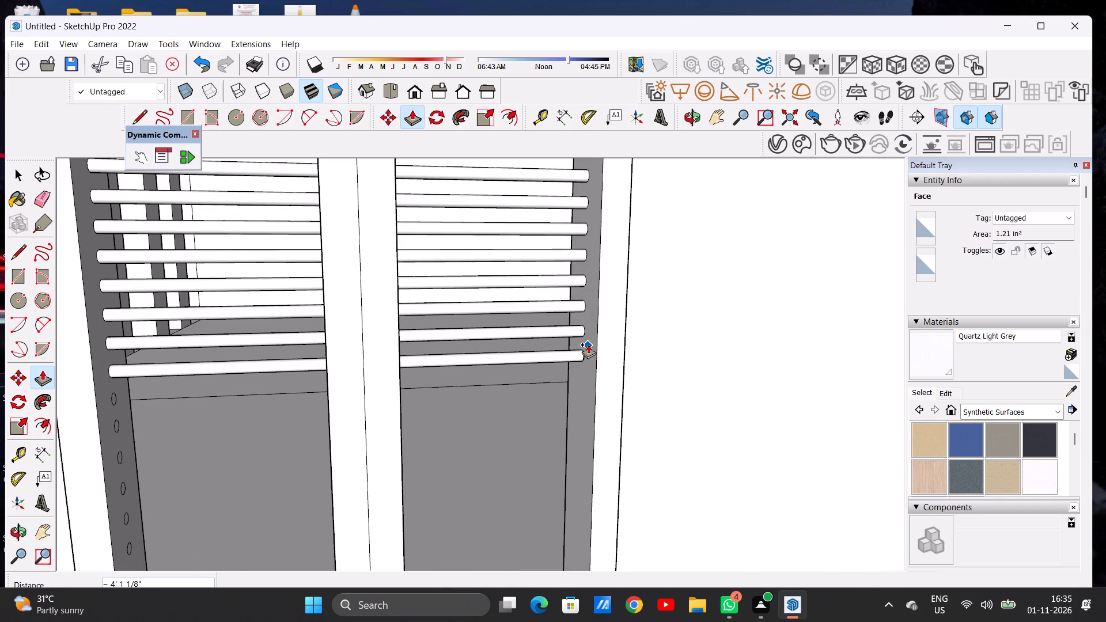
{"action": "left_click", "coordinate": [588, 344]}
Push/Pull the fifteenth circle from the top about 4' 1 1/8" across both narrow openings to the far post.
{"action": "scroll", "coordinate": [402, 348], "scroll_direction": "down", "scroll_amount": 7}
{"action": "middle_click_drag", "start_coordinate": [333, 381], "coordinate": [206, 395]}
{"action": "scroll", "coordinate": [314, 364], "scroll_direction": "up", "scroll_amount": 7}
{"action": "left_click", "coordinate": [152, 237]}
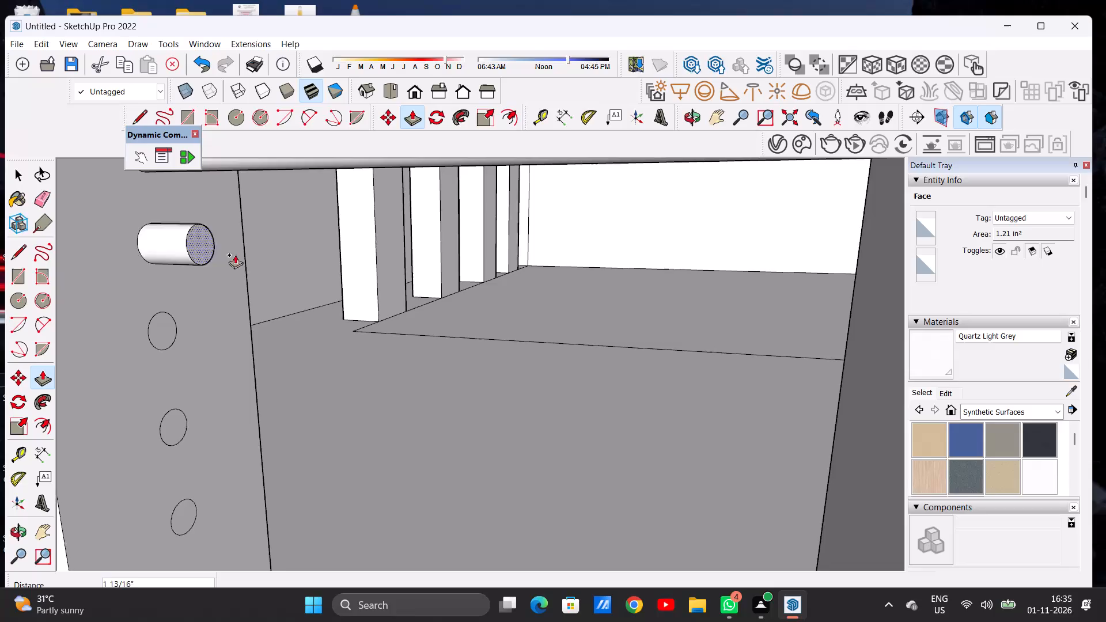
{"action": "scroll", "coordinate": [312, 349], "scroll_direction": "down", "scroll_amount": 10}
{"action": "middle_click_drag", "start_coordinate": [368, 360], "coordinate": [498, 359]}
{"action": "scroll", "coordinate": [437, 366], "scroll_direction": "up", "scroll_amount": 5}
{"action": "middle_click_drag", "start_coordinate": [444, 380], "coordinate": [475, 376]}
{"action": "scroll", "coordinate": [442, 359], "scroll_direction": "up", "scroll_amount": 8}
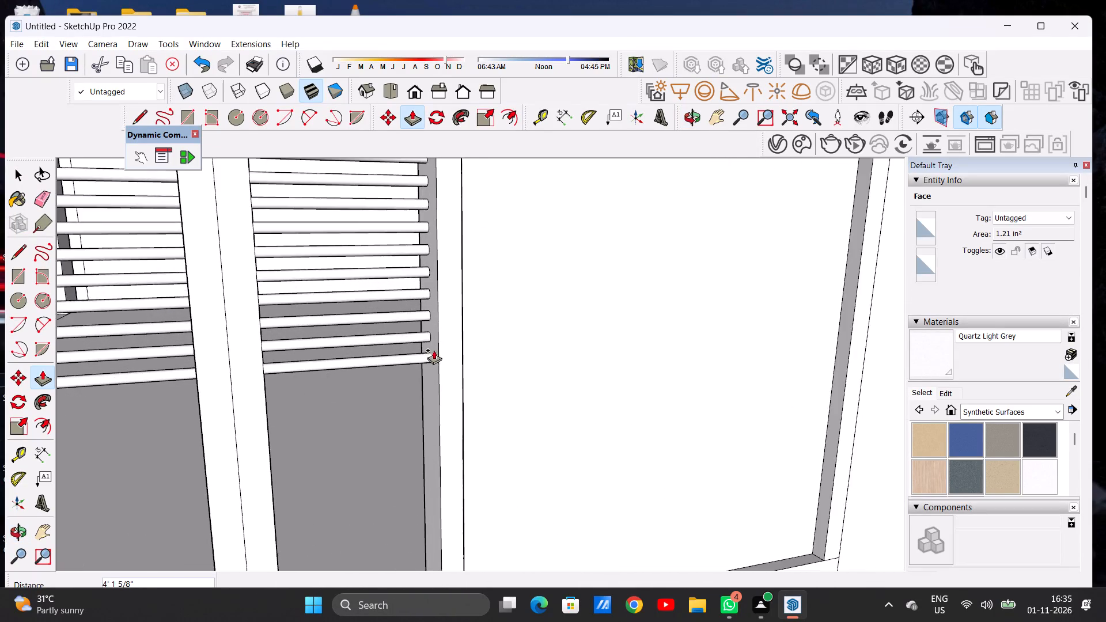
{"action": "scroll", "coordinate": [434, 350], "scroll_direction": "up", "scroll_amount": 1}
{"action": "scroll", "coordinate": [434, 350], "scroll_direction": "down", "scroll_amount": 2}
{"action": "scroll", "coordinate": [434, 350], "scroll_direction": "up", "scroll_amount": 2}
{"action": "left_click", "coordinate": [434, 327]}
Push/Pull the sixteenth circle from the top about 4' 1 1/8" across both openings, matching the end of the bar above.
{"action": "scroll", "coordinate": [422, 312], "scroll_direction": "down", "scroll_amount": 3}
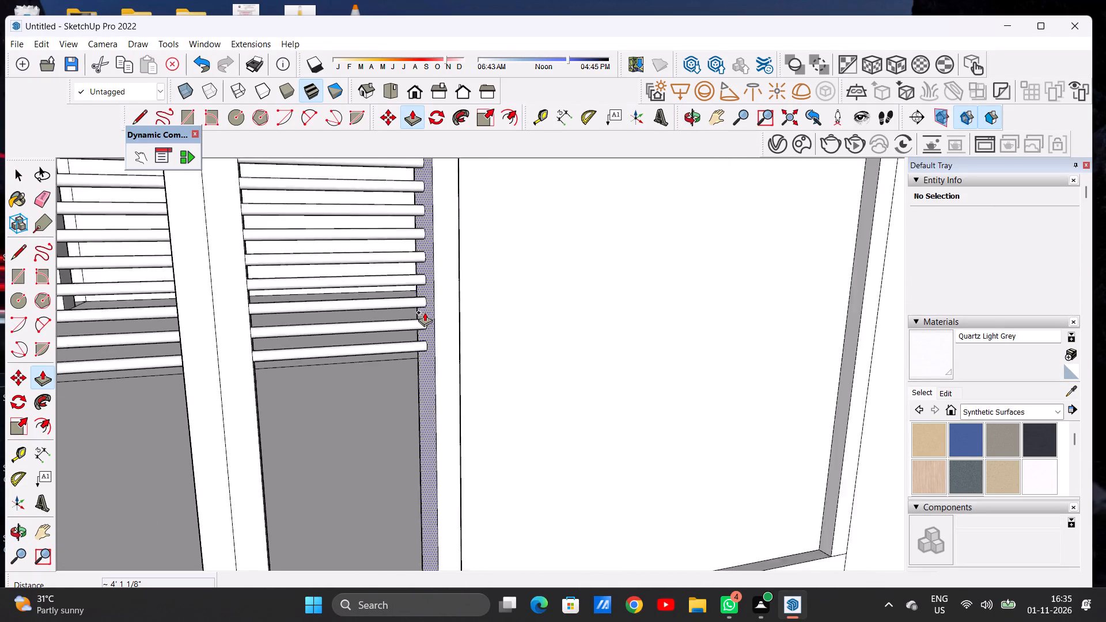
{"action": "scroll", "coordinate": [425, 312], "scroll_direction": "down", "scroll_amount": 8}
{"action": "middle_click_drag", "start_coordinate": [350, 341], "coordinate": [179, 355]}
{"action": "scroll", "coordinate": [245, 327], "scroll_direction": "up", "scroll_amount": 3}
{"action": "scroll", "coordinate": [246, 326], "scroll_direction": "down", "scroll_amount": 1}
{"action": "scroll", "coordinate": [246, 326], "scroll_direction": "up", "scroll_amount": 9}
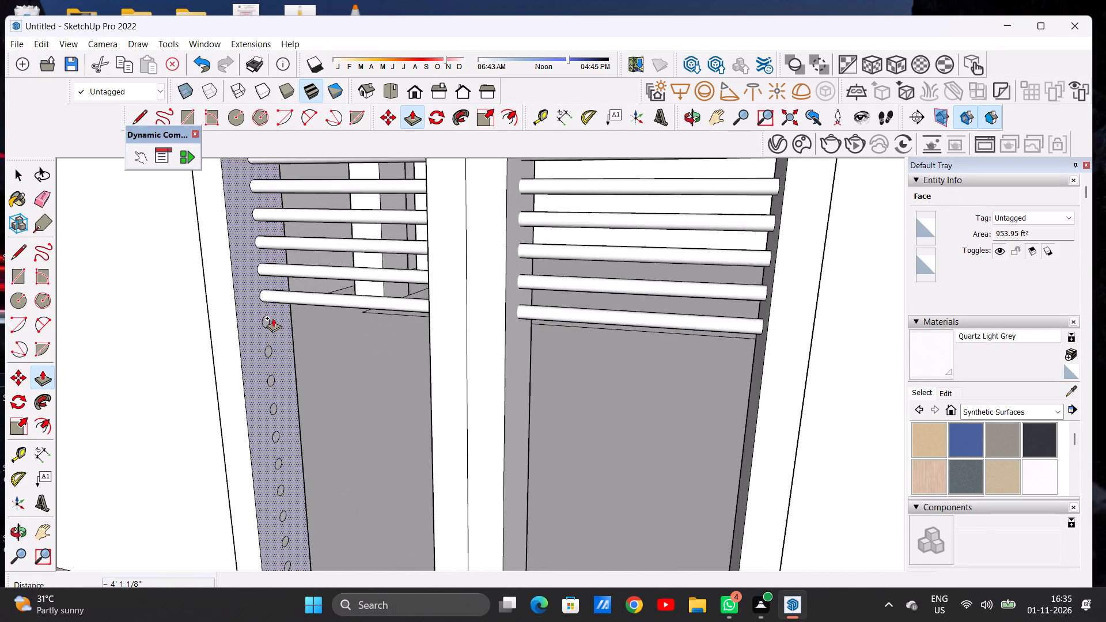
{"action": "scroll", "coordinate": [273, 318], "scroll_direction": "up", "scroll_amount": 7}
{"action": "left_click", "coordinate": [262, 320]}
{"action": "scroll", "coordinate": [368, 336], "scroll_direction": "down", "scroll_amount": 10}
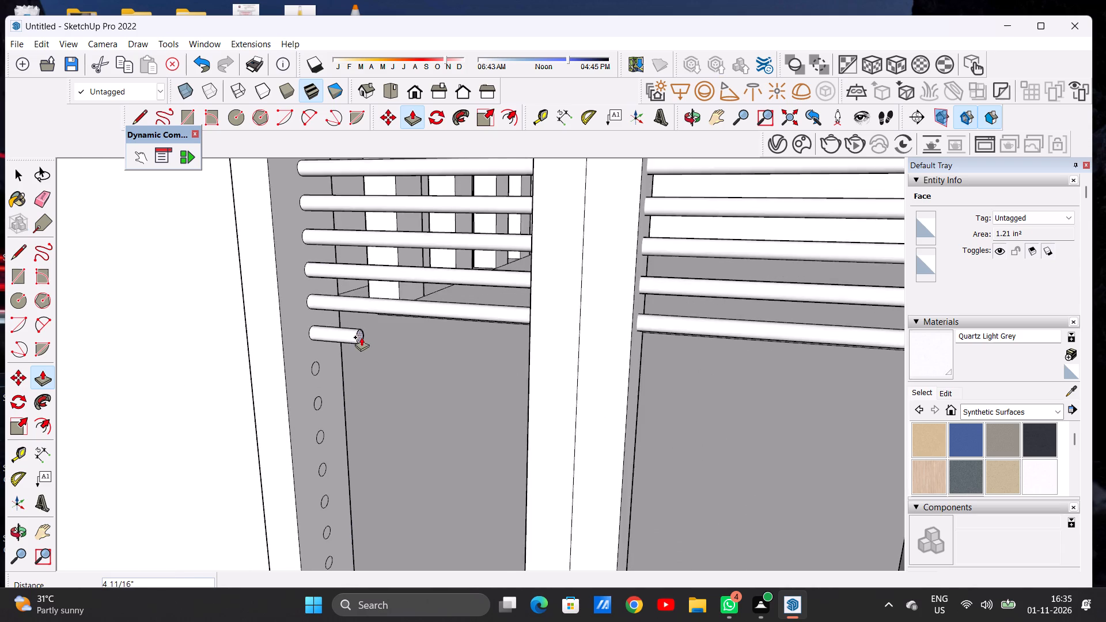
{"action": "scroll", "coordinate": [361, 337], "scroll_direction": "down", "scroll_amount": 2}
{"action": "scroll", "coordinate": [361, 337], "scroll_direction": "up", "scroll_amount": 1}
{"action": "scroll", "coordinate": [361, 337], "scroll_direction": "down", "scroll_amount": 8}
{"action": "middle_click_drag", "start_coordinate": [450, 347], "coordinate": [585, 342]}
{"action": "scroll", "coordinate": [517, 354], "scroll_direction": "up", "scroll_amount": 5}
{"action": "scroll", "coordinate": [517, 354], "scroll_direction": "down", "scroll_amount": 2}
{"action": "scroll", "coordinate": [517, 354], "scroll_direction": "up", "scroll_amount": 1}
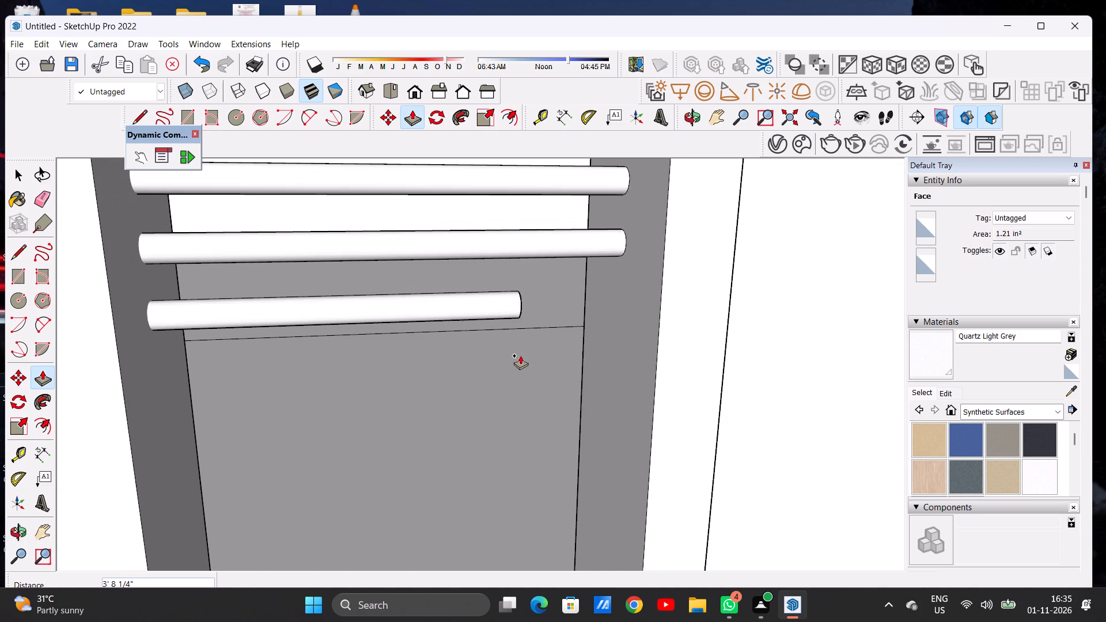
{"action": "left_click", "coordinate": [638, 256]}
Push/Pull the seventeenth circle from the top about 4' 1 1/8" through the middle post to the far post.
{"action": "scroll", "coordinate": [564, 296], "scroll_direction": "down", "scroll_amount": 10}
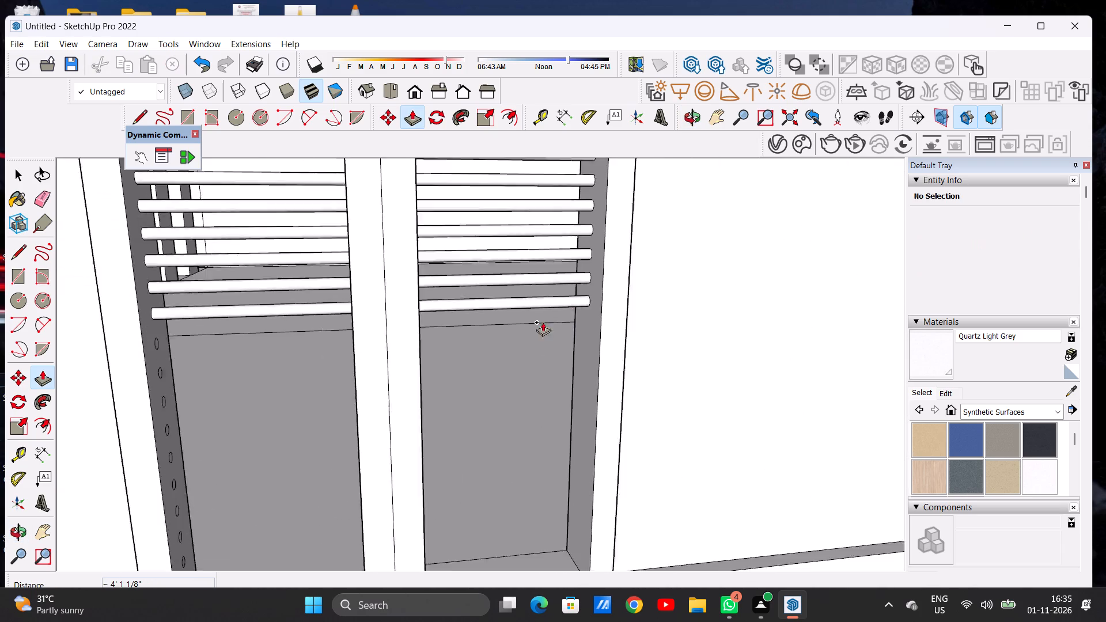
{"action": "scroll", "coordinate": [543, 322], "scroll_direction": "down", "scroll_amount": 2}
{"action": "middle_click_drag", "start_coordinate": [351, 366], "coordinate": [232, 365]}
{"action": "scroll", "coordinate": [300, 318], "scroll_direction": "up", "scroll_amount": 3}
{"action": "scroll", "coordinate": [303, 316], "scroll_direction": "down", "scroll_amount": 1}
{"action": "scroll", "coordinate": [303, 316], "scroll_direction": "up", "scroll_amount": 5}
{"action": "scroll", "coordinate": [306, 316], "scroll_direction": "down", "scroll_amount": 1}
{"action": "scroll", "coordinate": [306, 316], "scroll_direction": "up", "scroll_amount": 11}
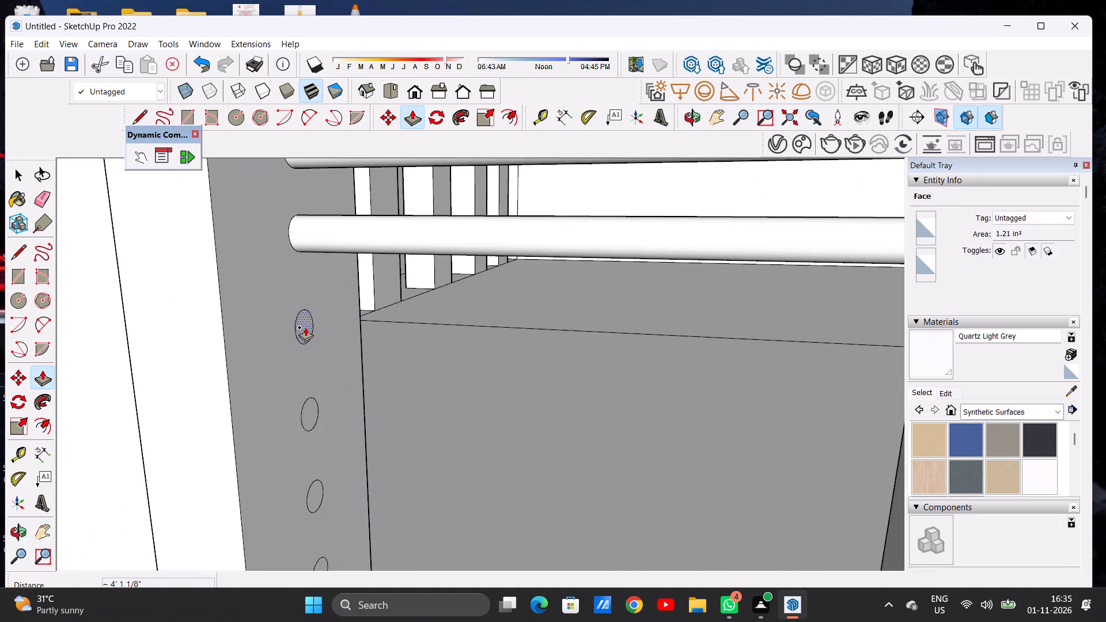
{"action": "left_click", "coordinate": [305, 327]}
{"action": "scroll", "coordinate": [372, 343], "scroll_direction": "down", "scroll_amount": 13}
{"action": "scroll", "coordinate": [381, 351], "scroll_direction": "up", "scroll_amount": 1}
{"action": "scroll", "coordinate": [384, 352], "scroll_direction": "down", "scroll_amount": 5}
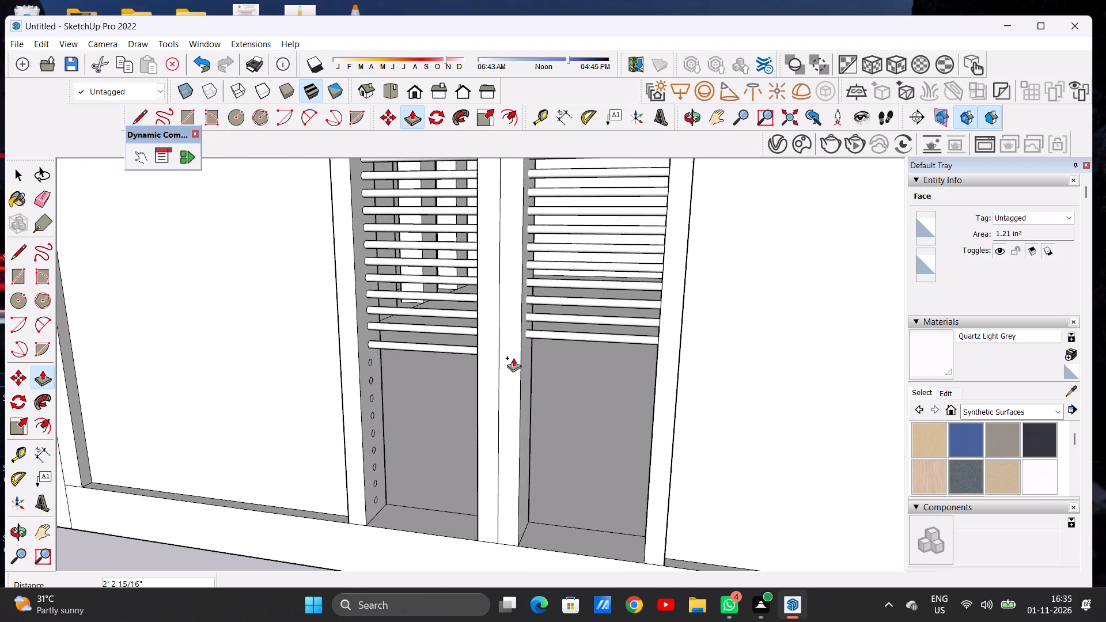
{"action": "middle_click_drag", "start_coordinate": [494, 365], "coordinate": [625, 364]}
{"action": "scroll", "coordinate": [637, 356], "scroll_direction": "up", "scroll_amount": 6}
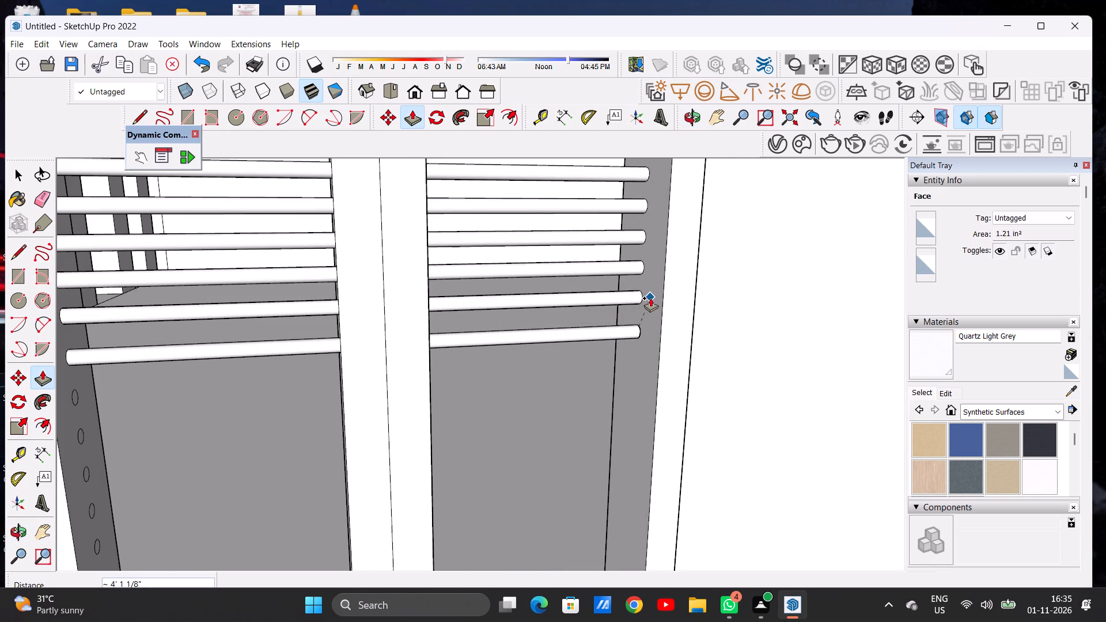
{"action": "left_click", "coordinate": [650, 298]}
Push/Pull the eighteenth circle from the top about 4' 1 1/8" across both narrow openings, level with the bars above.
{"action": "scroll", "coordinate": [453, 341], "scroll_direction": "down", "scroll_amount": 9}
{"action": "middle_click_drag", "start_coordinate": [365, 361], "coordinate": [211, 360]}
{"action": "scroll", "coordinate": [315, 346], "scroll_direction": "up", "scroll_amount": 6}
{"action": "scroll", "coordinate": [314, 344], "scroll_direction": "down", "scroll_amount": 1}
{"action": "scroll", "coordinate": [306, 342], "scroll_direction": "up", "scroll_amount": 7}
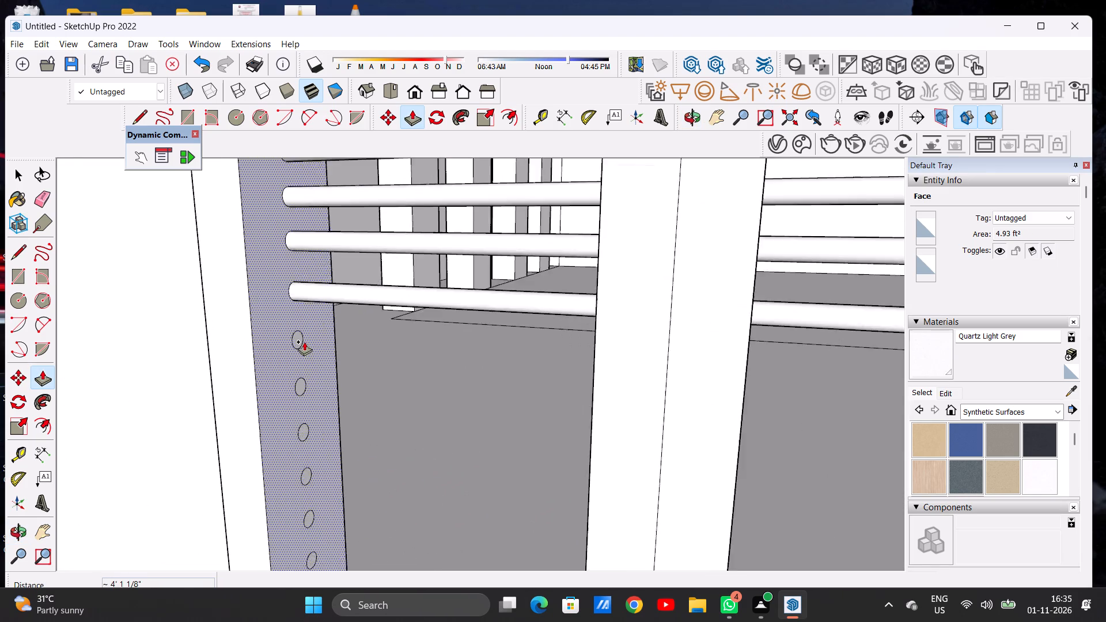
{"action": "scroll", "coordinate": [304, 342], "scroll_direction": "up", "scroll_amount": 9}
{"action": "left_click", "coordinate": [297, 339]}
{"action": "scroll", "coordinate": [410, 347], "scroll_direction": "down", "scroll_amount": 16}
{"action": "scroll", "coordinate": [358, 340], "scroll_direction": "up", "scroll_amount": 1}
{"action": "scroll", "coordinate": [358, 340], "scroll_direction": "down", "scroll_amount": 3}
{"action": "scroll", "coordinate": [565, 347], "scroll_direction": "down", "scroll_amount": 8}
{"action": "middle_click_drag", "start_coordinate": [552, 371], "coordinate": [738, 373]}
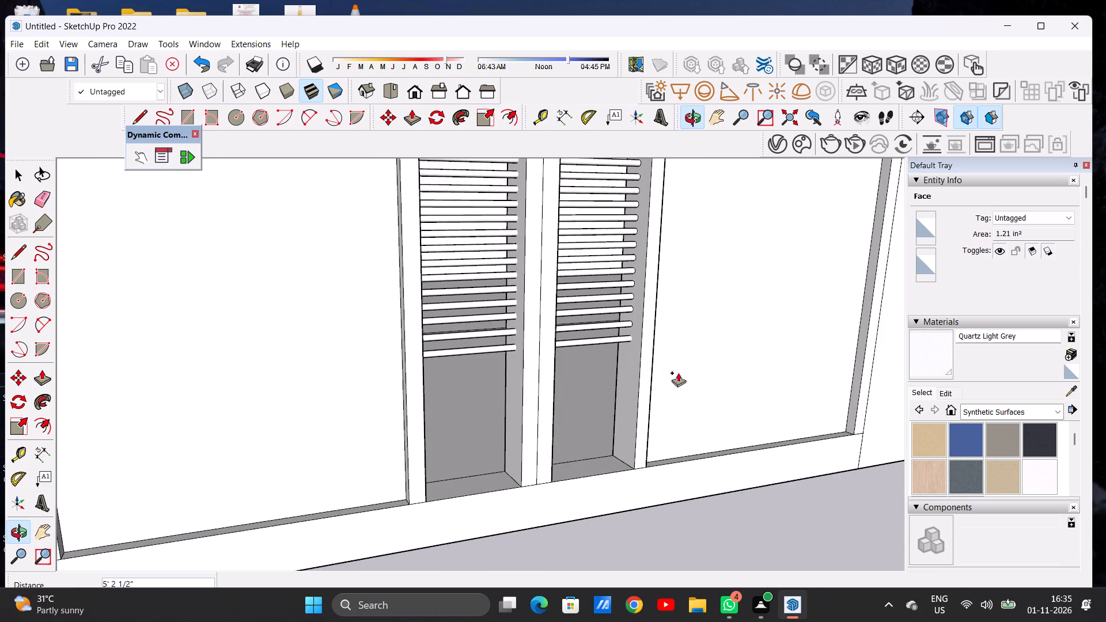
{"action": "scroll", "coordinate": [648, 354], "scroll_direction": "up", "scroll_amount": 9}
{"action": "left_click", "coordinate": [640, 299]}
Push/Pull the nineteenth circle from the top across both narrow openings to the far post, matching the bars above.
{"action": "scroll", "coordinate": [577, 289], "scroll_direction": "down", "scroll_amount": 6}
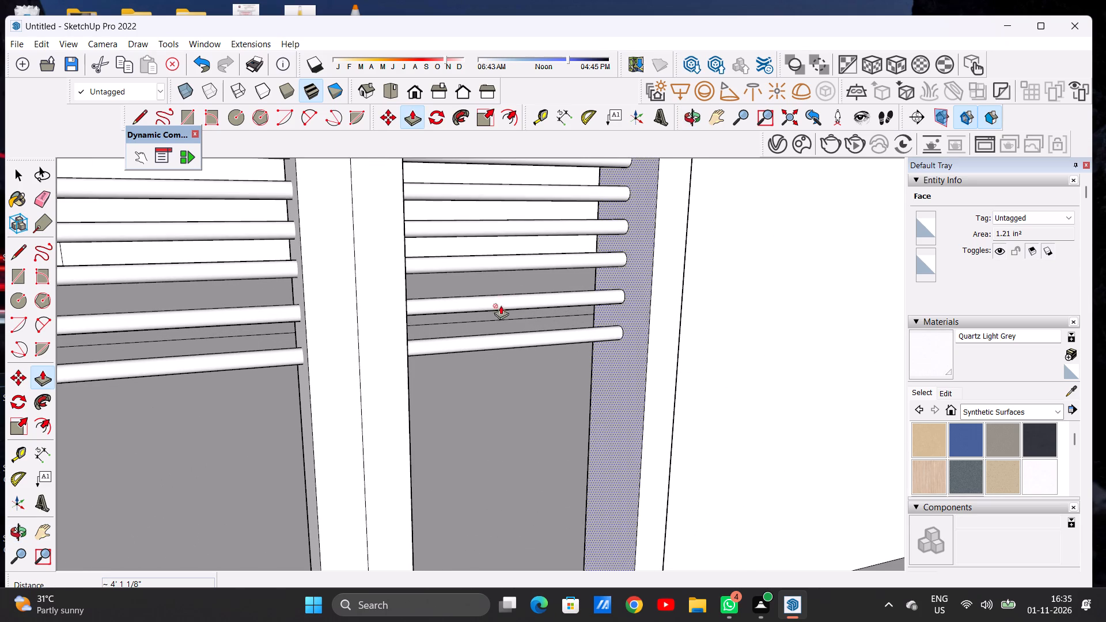
{"action": "scroll", "coordinate": [479, 316], "scroll_direction": "down", "scroll_amount": 5}
{"action": "middle_click_drag", "start_coordinate": [287, 363], "coordinate": [127, 360]}
{"action": "scroll", "coordinate": [355, 330], "scroll_direction": "up", "scroll_amount": 2}
{"action": "scroll", "coordinate": [355, 330], "scroll_direction": "down", "scroll_amount": 1}
{"action": "scroll", "coordinate": [355, 330], "scroll_direction": "up", "scroll_amount": 5}
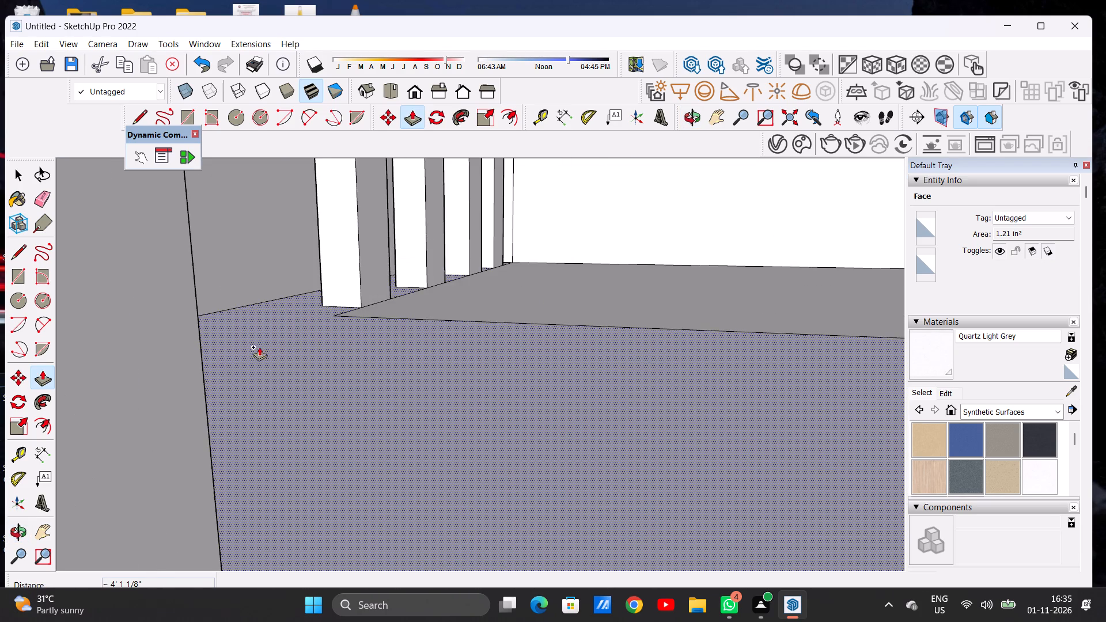
{"action": "scroll", "coordinate": [266, 342], "scroll_direction": "down", "scroll_amount": 4}
{"action": "scroll", "coordinate": [236, 358], "scroll_direction": "up", "scroll_amount": 6}
{"action": "left_click", "coordinate": [239, 352]}
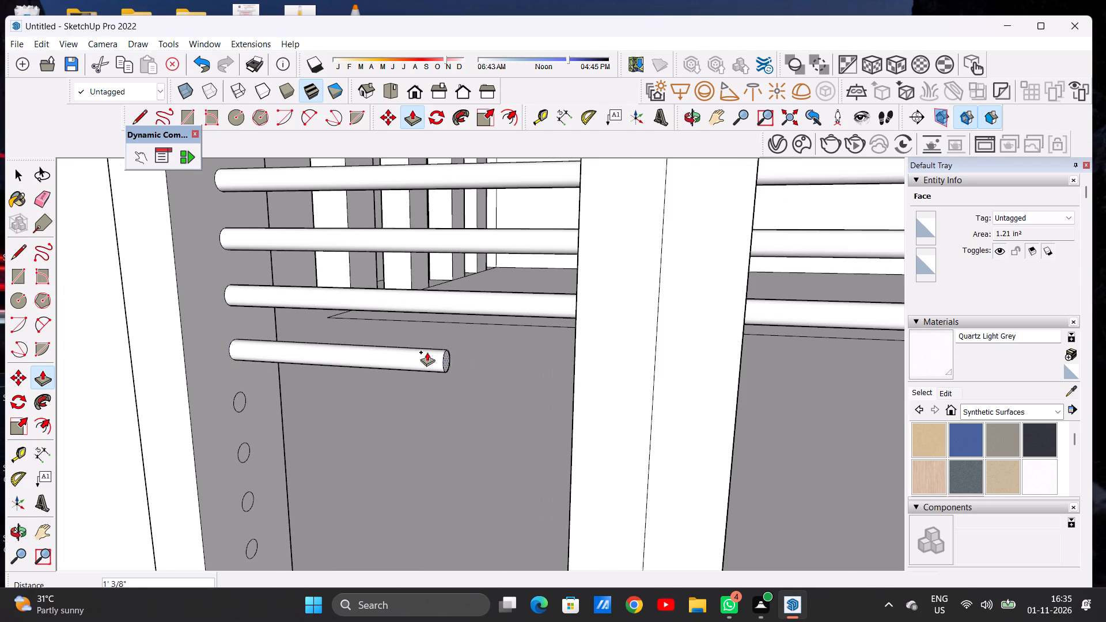
{"action": "scroll", "coordinate": [396, 350], "scroll_direction": "down", "scroll_amount": 12}
{"action": "middle_click_drag", "start_coordinate": [543, 365], "coordinate": [678, 342]}
{"action": "scroll", "coordinate": [627, 346], "scroll_direction": "up", "scroll_amount": 3}
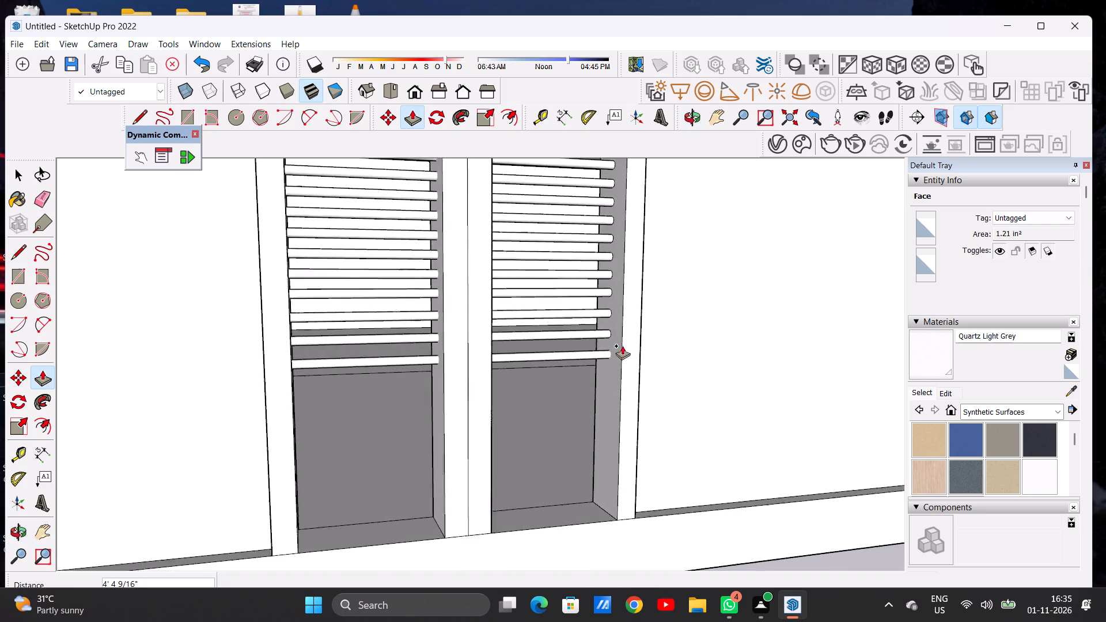
{"action": "scroll", "coordinate": [622, 346], "scroll_direction": "up", "scroll_amount": 4}
{"action": "left_click", "coordinate": [613, 331]}
Push/Pull the twentieth circle from the top about 4' 1 1/8" across both openings, level with the end of the bar above.
{"action": "scroll", "coordinate": [437, 327], "scroll_direction": "down", "scroll_amount": 8}
{"action": "middle_click_drag", "start_coordinate": [354, 363], "coordinate": [245, 363]}
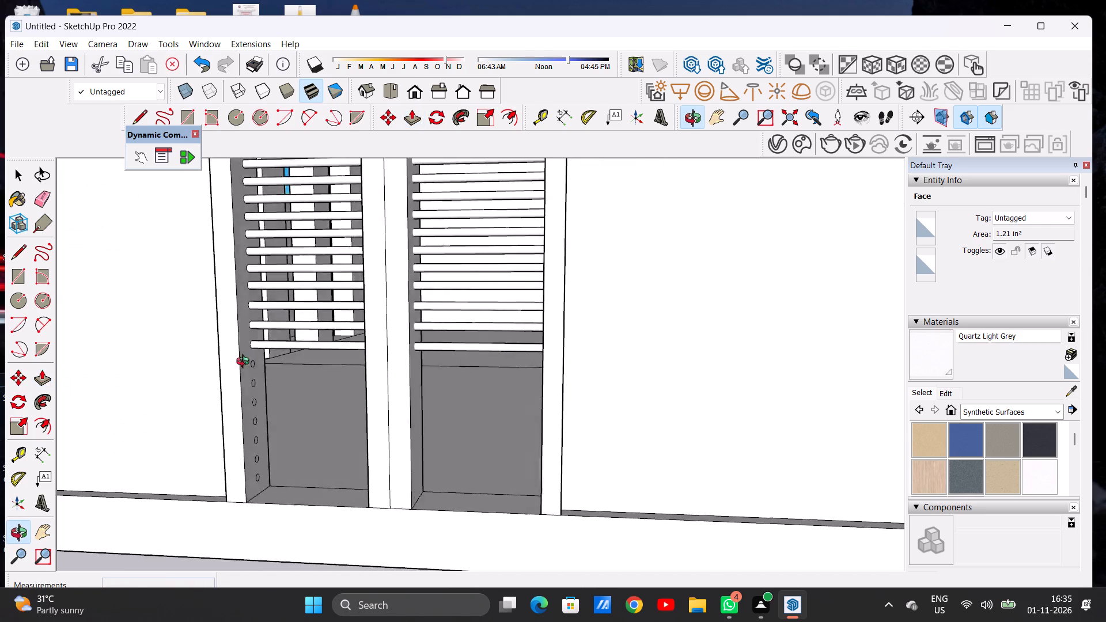
{"action": "middle_click_drag", "start_coordinate": [245, 363], "coordinate": [188, 374]}
{"action": "scroll", "coordinate": [285, 353], "scroll_direction": "up", "scroll_amount": 20}
{"action": "scroll", "coordinate": [285, 353], "scroll_direction": "up", "scroll_amount": 1}
{"action": "left_click", "coordinate": [294, 350]}
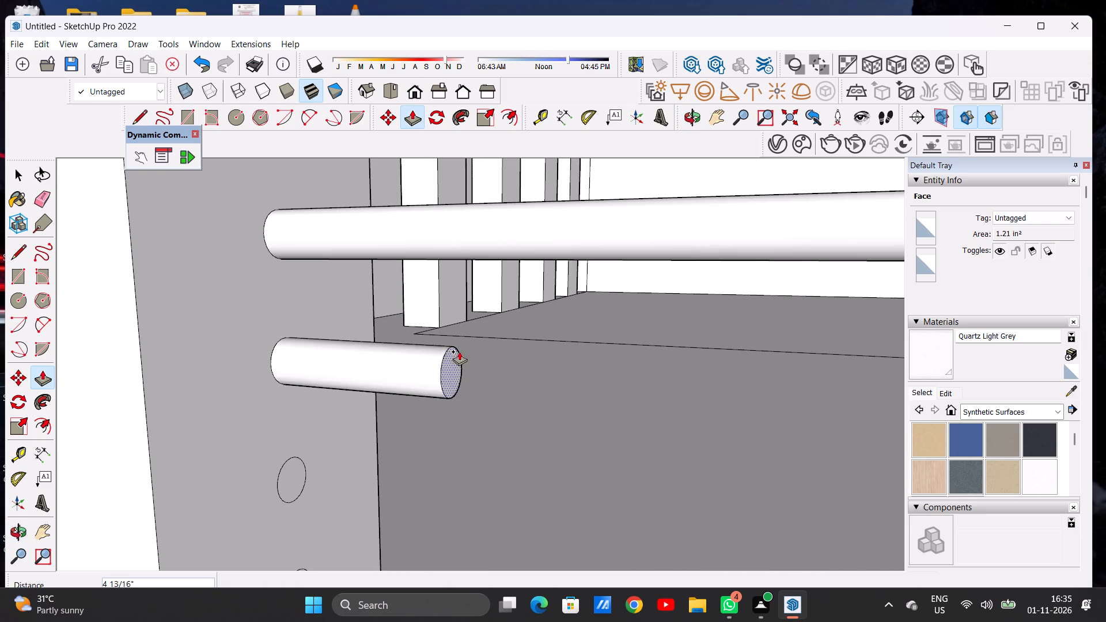
{"action": "scroll", "coordinate": [362, 348], "scroll_direction": "down", "scroll_amount": 19}
{"action": "middle_click_drag", "start_coordinate": [563, 369], "coordinate": [704, 370]}
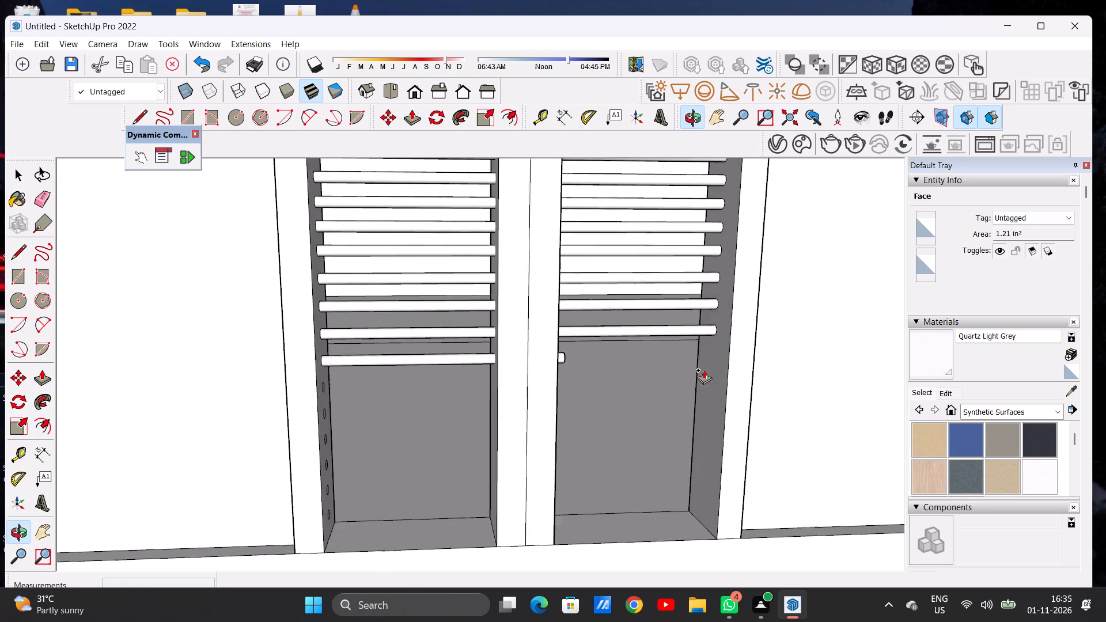
{"action": "middle_click_drag", "start_coordinate": [704, 370], "coordinate": [698, 371]}
{"action": "scroll", "coordinate": [722, 355], "scroll_direction": "up", "scroll_amount": 6}
{"action": "left_click", "coordinate": [707, 325]}
Push/Pull the twenty-first circle from the top about 4' 1 1/8" through the middle post to the far post.
{"action": "scroll", "coordinate": [558, 315], "scroll_direction": "down", "scroll_amount": 6}
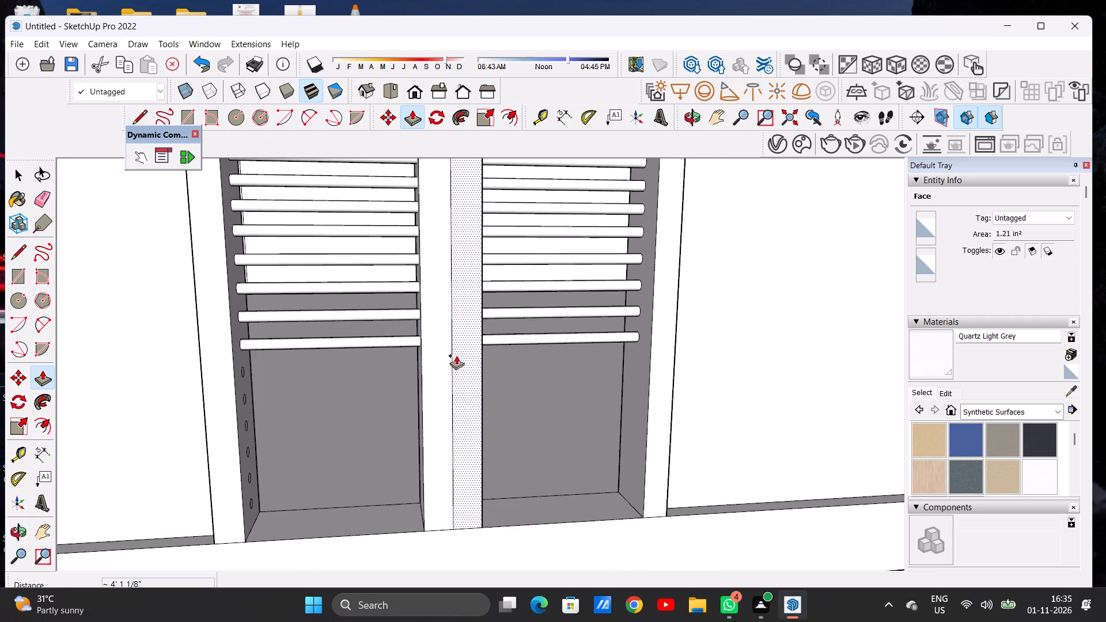
{"action": "middle_click_drag", "start_coordinate": [390, 355], "coordinate": [285, 355]}
{"action": "scroll", "coordinate": [276, 352], "scroll_direction": "up", "scroll_amount": 9}
{"action": "scroll", "coordinate": [263, 347], "scroll_direction": "down", "scroll_amount": 5}
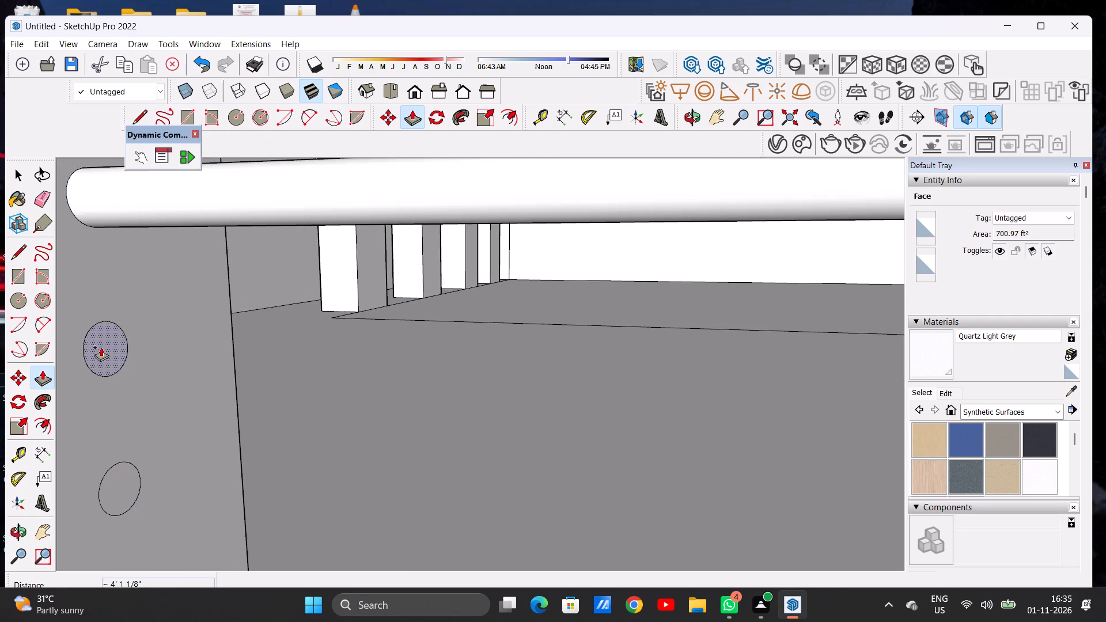
{"action": "left_click", "coordinate": [98, 346]}
{"action": "scroll", "coordinate": [291, 378], "scroll_direction": "down", "scroll_amount": 7}
{"action": "scroll", "coordinate": [296, 381], "scroll_direction": "down", "scroll_amount": 14}
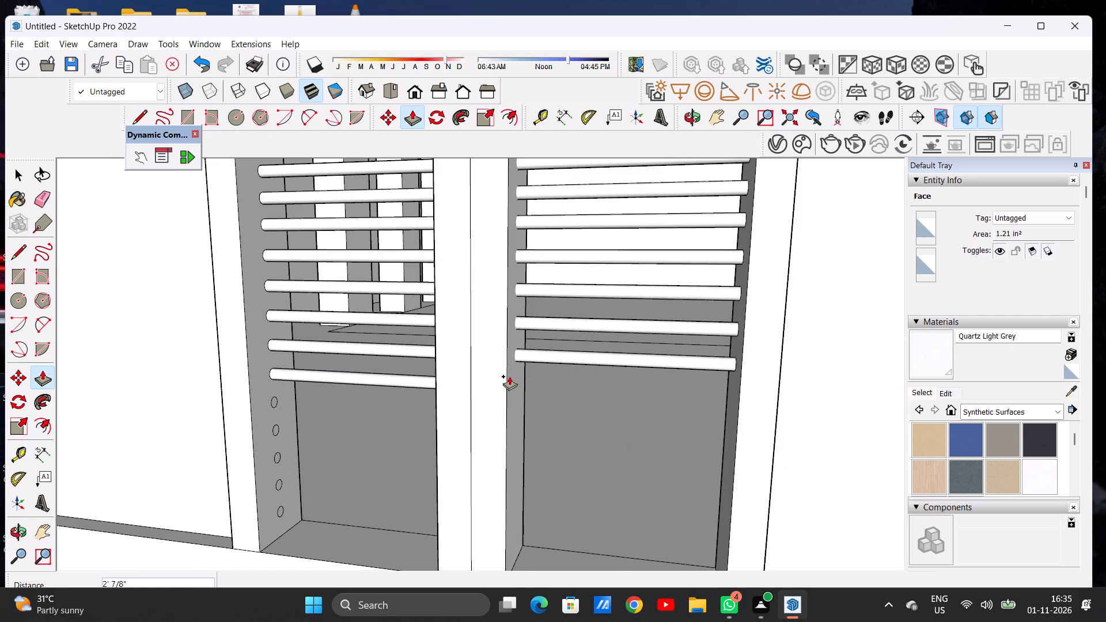
{"action": "middle_click_drag", "start_coordinate": [559, 413], "coordinate": [706, 394]}
{"action": "scroll", "coordinate": [704, 379], "scroll_direction": "up", "scroll_amount": 7}
{"action": "left_click", "coordinate": [701, 348]}
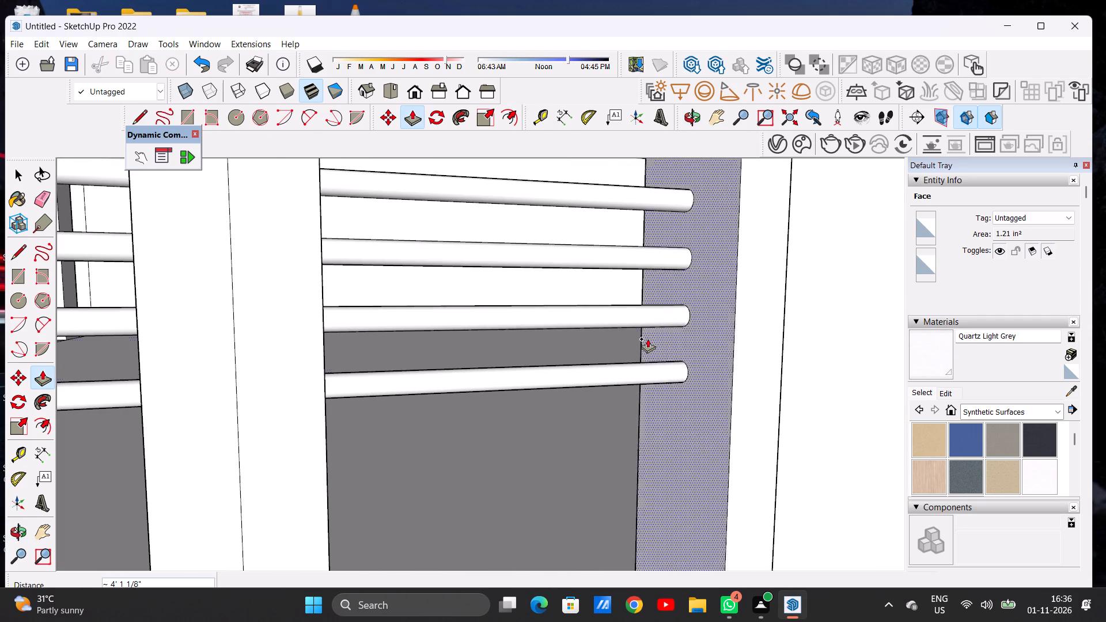
Push/Pull the twenty-second circle from the top about 4' 1 1/8" across both narrow openings, matching the bars above.
{"action": "scroll", "coordinate": [640, 335], "scroll_direction": "down", "scroll_amount": 6}
{"action": "scroll", "coordinate": [645, 335], "scroll_direction": "up", "scroll_amount": 1}
{"action": "scroll", "coordinate": [646, 335], "scroll_direction": "down", "scroll_amount": 3}
{"action": "scroll", "coordinate": [647, 334], "scroll_direction": "up", "scroll_amount": 1}
{"action": "middle_click_drag", "start_coordinate": [441, 380], "coordinate": [260, 384]}
{"action": "scroll", "coordinate": [260, 385], "scroll_direction": "up", "scroll_amount": 7}
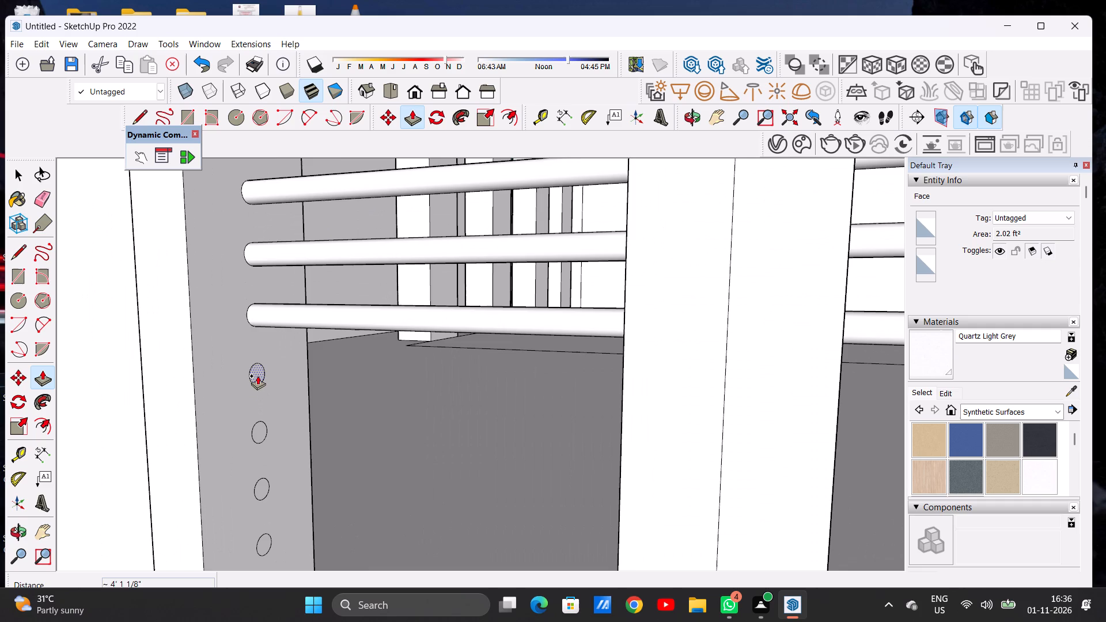
{"action": "left_click", "coordinate": [257, 376]}
{"action": "scroll", "coordinate": [363, 376], "scroll_direction": "down", "scroll_amount": 11}
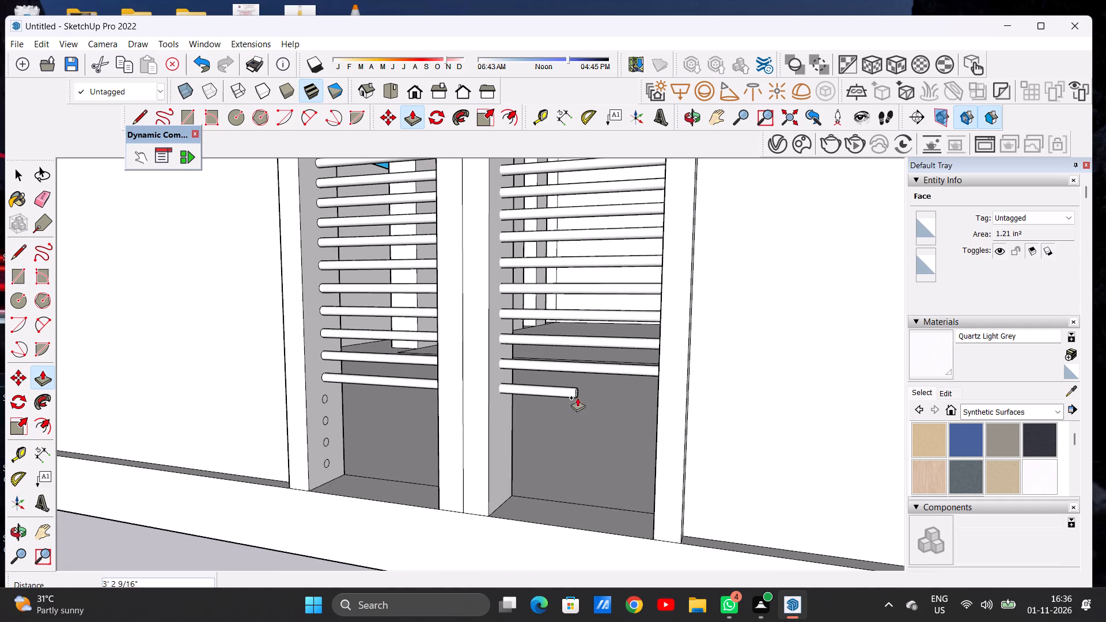
{"action": "middle_click_drag", "start_coordinate": [581, 398], "coordinate": [699, 383]}
{"action": "scroll", "coordinate": [673, 386], "scroll_direction": "up", "scroll_amount": 7}
{"action": "left_click", "coordinate": [661, 365]}
Push/Pull the lowest circle on the side post about 4' 1 1/8" across both narrow openings to the far post.
{"action": "scroll", "coordinate": [524, 309], "scroll_direction": "down", "scroll_amount": 7}
{"action": "middle_click_drag", "start_coordinate": [392, 365], "coordinate": [270, 424]}
{"action": "scroll", "coordinate": [230, 439], "scroll_direction": "up", "scroll_amount": 6}
{"action": "scroll", "coordinate": [230, 439], "scroll_direction": "down", "scroll_amount": 1}
{"action": "scroll", "coordinate": [230, 439], "scroll_direction": "up", "scroll_amount": 8}
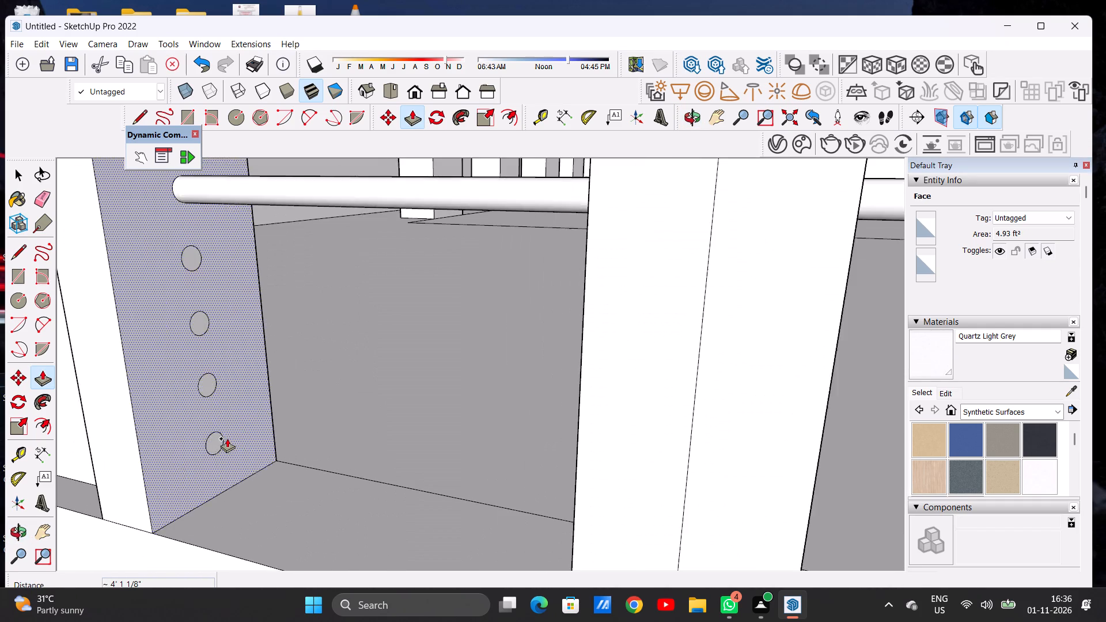
{"action": "left_click", "coordinate": [218, 437]}
{"action": "scroll", "coordinate": [388, 447], "scroll_direction": "down", "scroll_amount": 2}
{"action": "scroll", "coordinate": [388, 446], "scroll_direction": "up", "scroll_amount": 1}
{"action": "scroll", "coordinate": [388, 445], "scroll_direction": "down", "scroll_amount": 15}
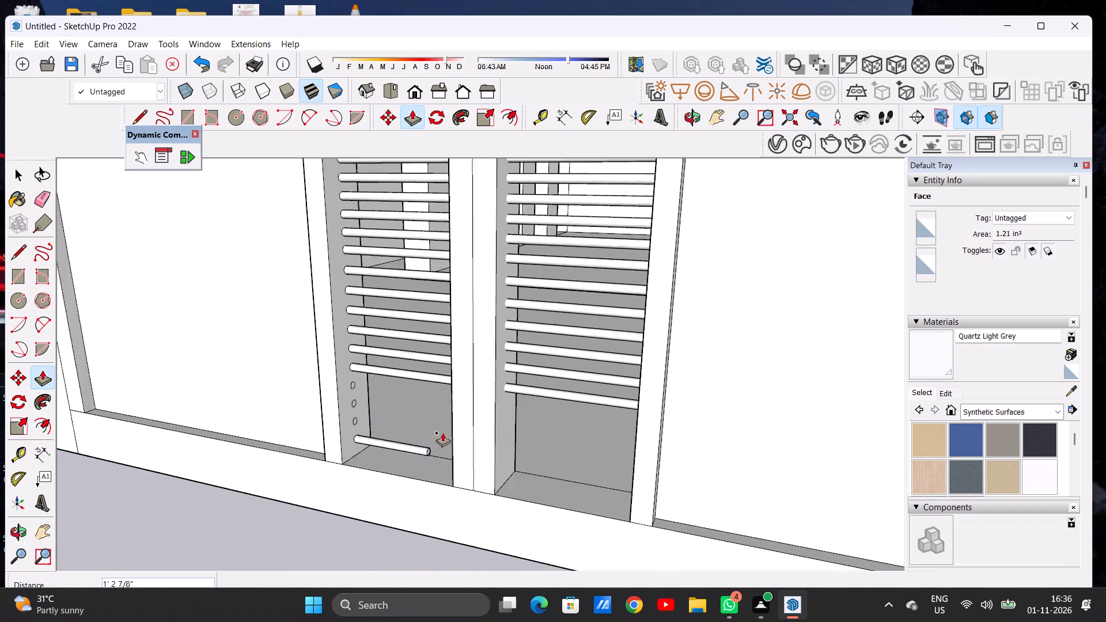
{"action": "scroll", "coordinate": [442, 433], "scroll_direction": "down", "scroll_amount": 2}
{"action": "middle_click_drag", "start_coordinate": [496, 462], "coordinate": [634, 449]}
{"action": "scroll", "coordinate": [554, 456], "scroll_direction": "up", "scroll_amount": 5}
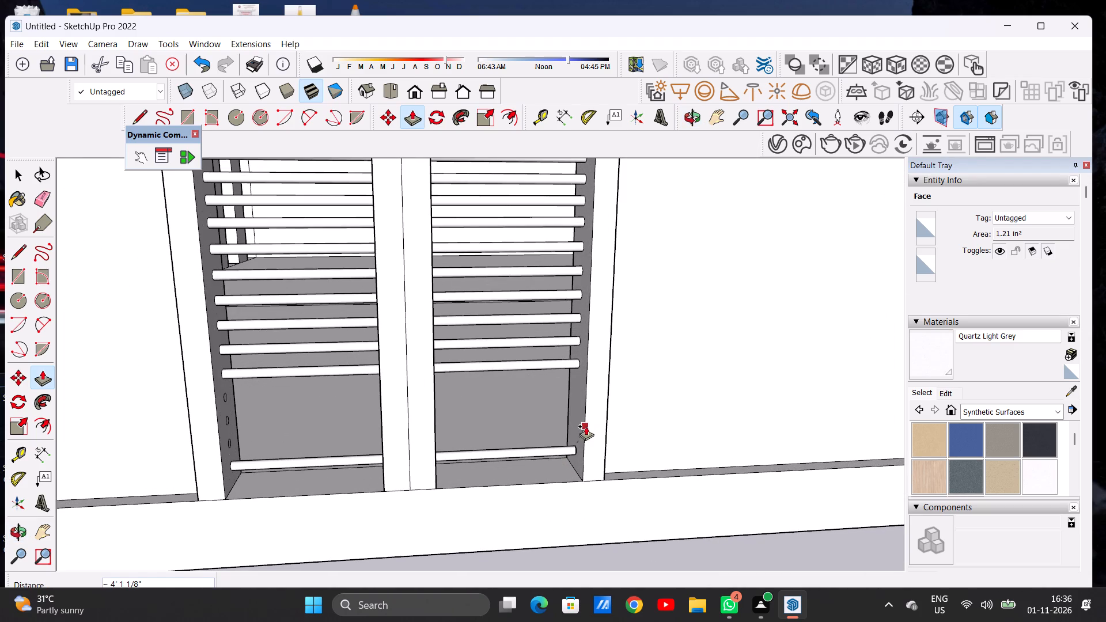
{"action": "left_click", "coordinate": [581, 418]}
Push/Pull the second-lowest circle about 4' 1 1/8" across both narrow openings, just above the bottom bar.
{"action": "scroll", "coordinate": [233, 430], "scroll_direction": "up", "scroll_amount": 15}
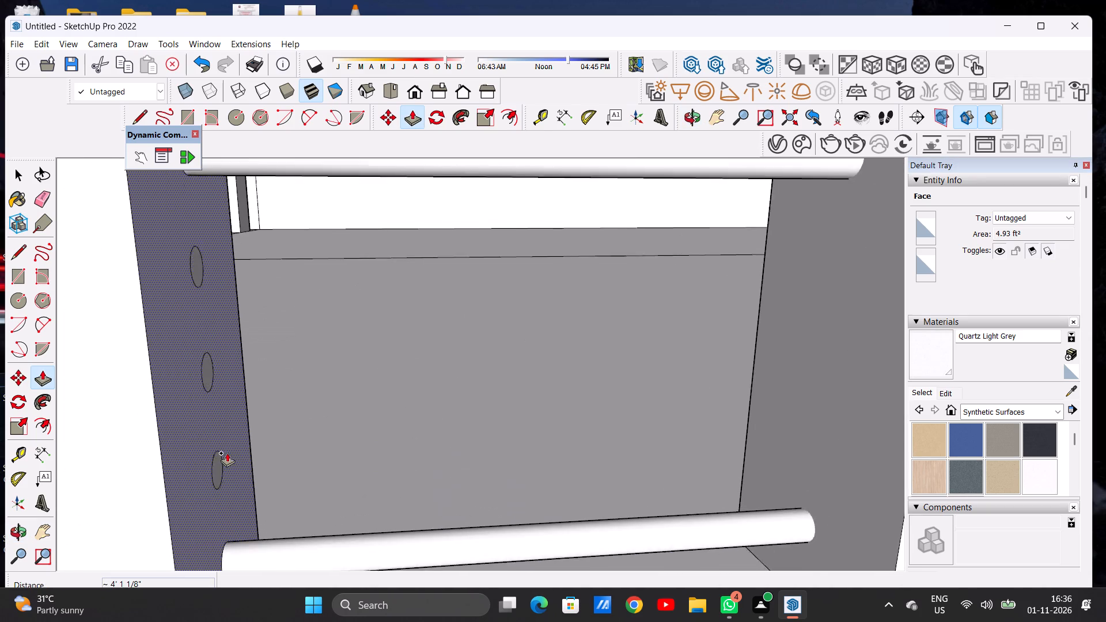
{"action": "left_click", "coordinate": [217, 458]}
{"action": "scroll", "coordinate": [373, 448], "scroll_direction": "down", "scroll_amount": 20}
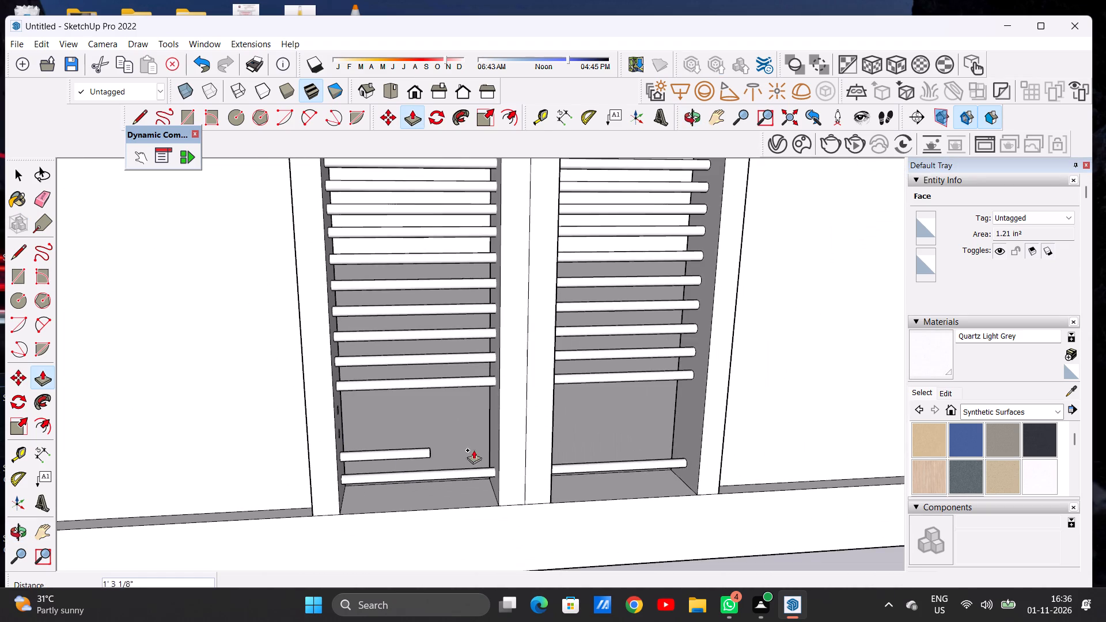
{"action": "scroll", "coordinate": [706, 431], "scroll_direction": "down", "scroll_amount": 1}
{"action": "scroll", "coordinate": [707, 431], "scroll_direction": "up", "scroll_amount": 13}
{"action": "left_click", "coordinate": [689, 411]}
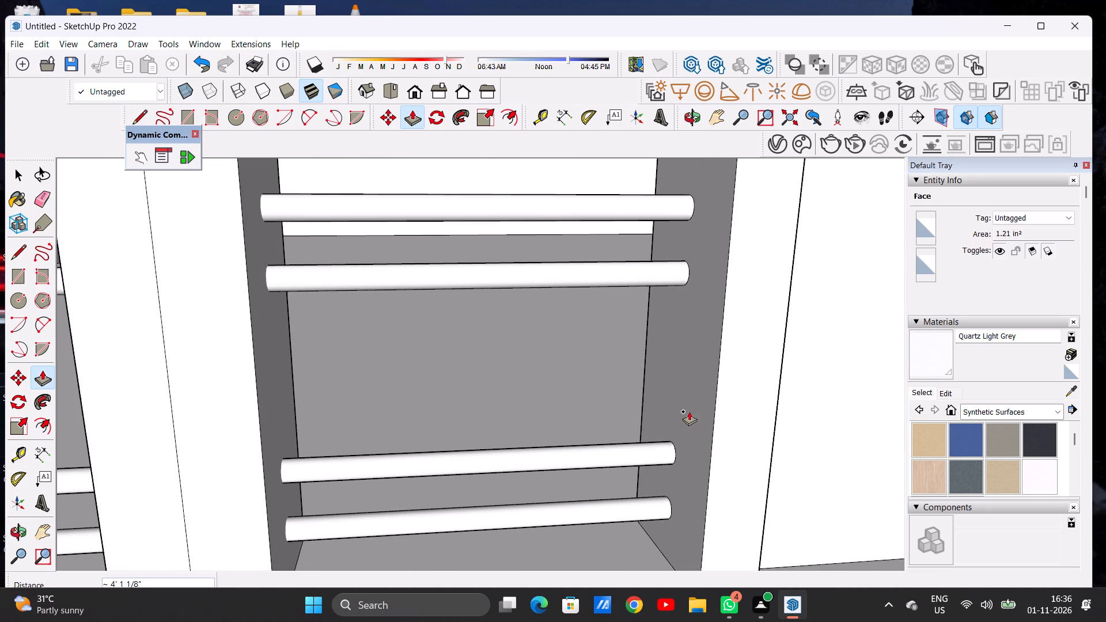
Push/Pull the upper of the two remaining circles on the side post about 4' 1 1/8" across both narrow openings.
{"action": "scroll", "coordinate": [689, 411], "scroll_direction": "down", "scroll_amount": 12}
{"action": "middle_click_drag", "start_coordinate": [490, 416], "coordinate": [361, 382]}
{"action": "scroll", "coordinate": [370, 397], "scroll_direction": "up", "scroll_amount": 9}
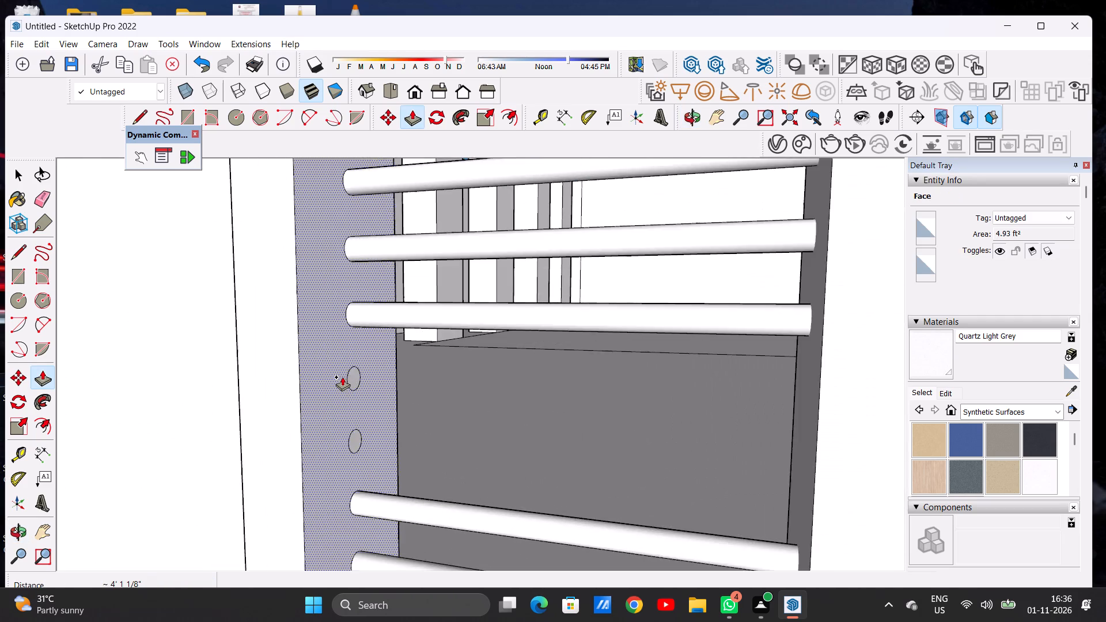
{"action": "scroll", "coordinate": [342, 377], "scroll_direction": "up", "scroll_amount": 7}
{"action": "left_click", "coordinate": [350, 373]}
{"action": "scroll", "coordinate": [458, 385], "scroll_direction": "down", "scroll_amount": 3}
{"action": "scroll", "coordinate": [454, 386], "scroll_direction": "up", "scroll_amount": 1}
{"action": "scroll", "coordinate": [454, 386], "scroll_direction": "down", "scroll_amount": 14}
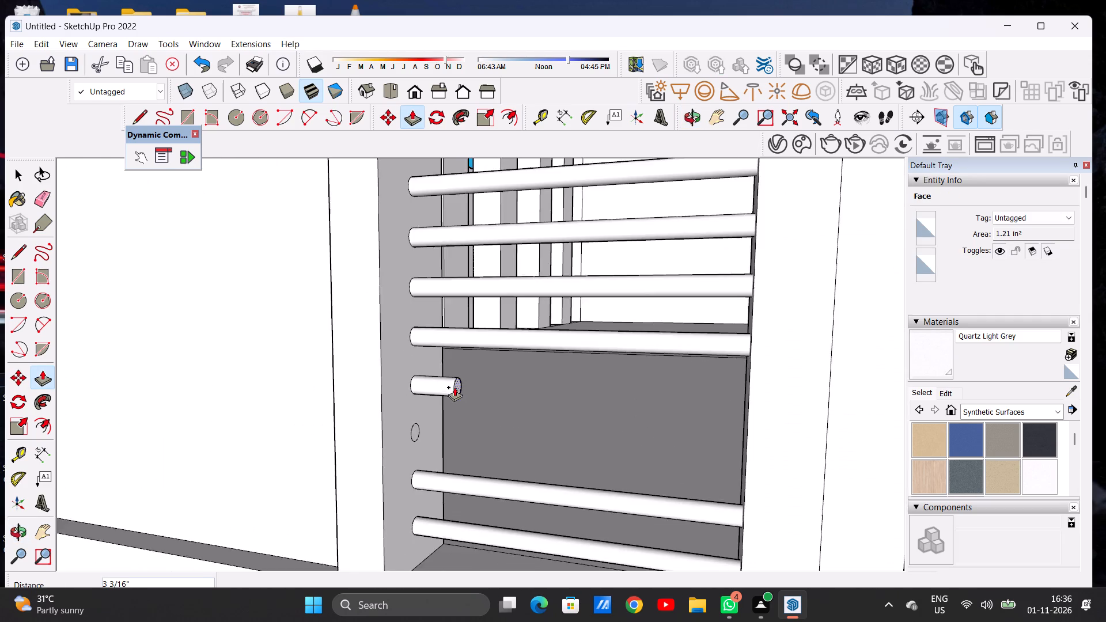
{"action": "scroll", "coordinate": [454, 387], "scroll_direction": "down", "scroll_amount": 8}
{"action": "middle_click_drag", "start_coordinate": [569, 408], "coordinate": [748, 405]}
{"action": "scroll", "coordinate": [643, 389], "scroll_direction": "up", "scroll_amount": 6}
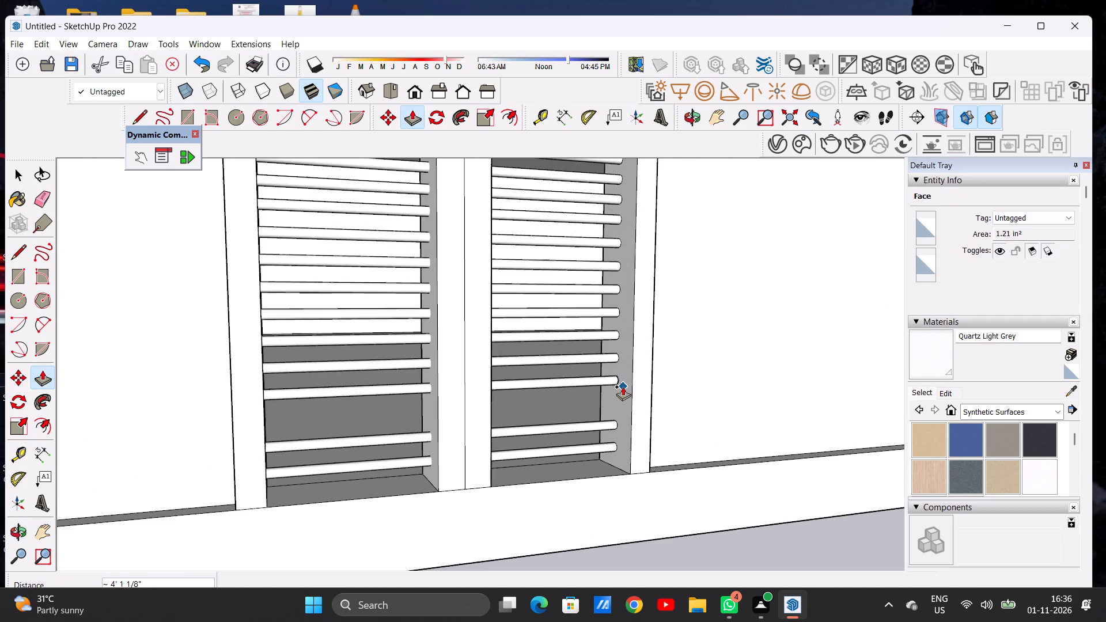
{"action": "scroll", "coordinate": [623, 386], "scroll_direction": "up", "scroll_amount": 5}
{"action": "scroll", "coordinate": [619, 374], "scroll_direction": "down", "scroll_amount": 1}
{"action": "left_click", "coordinate": [630, 349]}
Push/Pull the last remaining circle about 4' 1 1/8" across both narrow openings to the far post, filling the bar gap.
{"action": "scroll", "coordinate": [637, 358], "scroll_direction": "down", "scroll_amount": 7}
{"action": "middle_click_drag", "start_coordinate": [487, 411], "coordinate": [349, 414]}
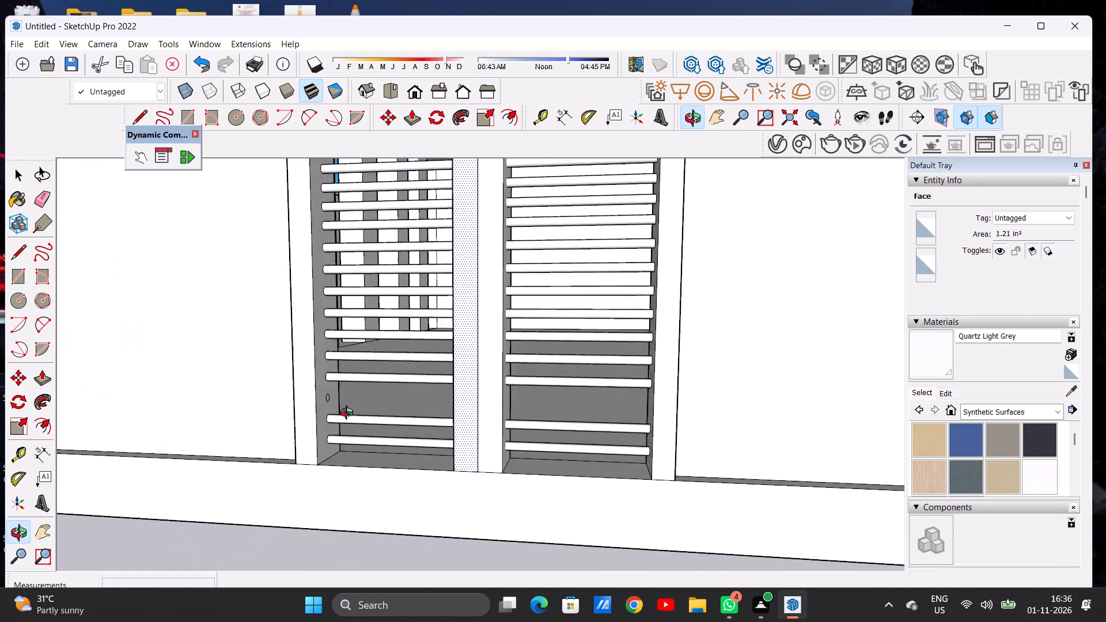
{"action": "middle_click_drag", "start_coordinate": [349, 414], "coordinate": [327, 416]}
{"action": "scroll", "coordinate": [327, 398], "scroll_direction": "up", "scroll_amount": 10}
{"action": "scroll", "coordinate": [358, 391], "scroll_direction": "down", "scroll_amount": 1}
{"action": "scroll", "coordinate": [358, 391], "scroll_direction": "up", "scroll_amount": 5}
{"action": "left_click", "coordinate": [346, 389]}
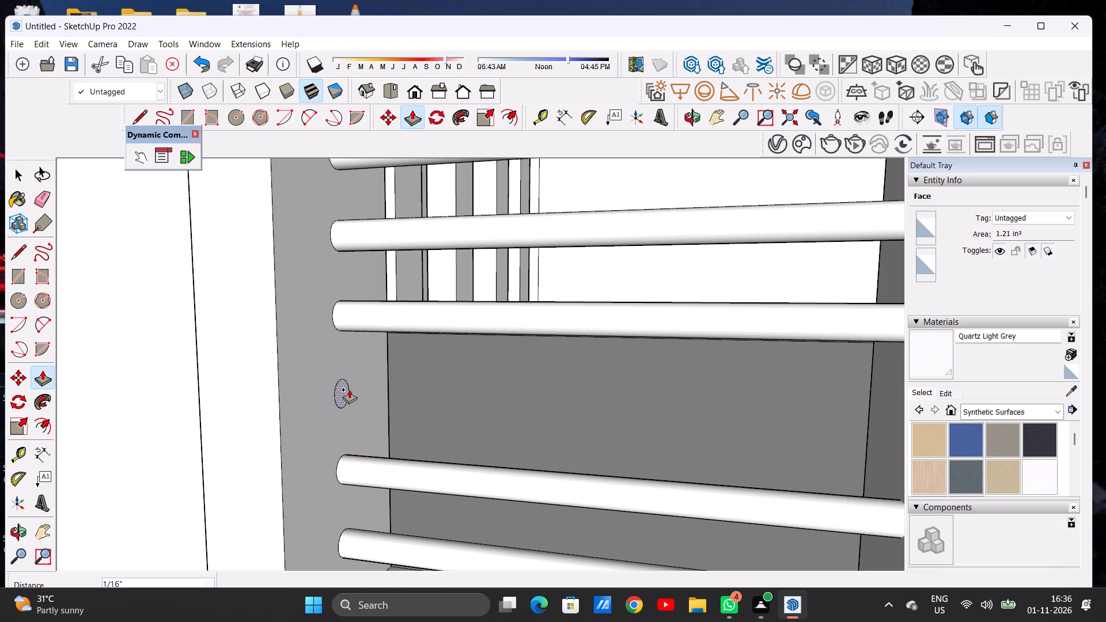
{"action": "scroll", "coordinate": [511, 428], "scroll_direction": "down", "scroll_amount": 5}
{"action": "scroll", "coordinate": [509, 430], "scroll_direction": "up", "scroll_amount": 1}
{"action": "scroll", "coordinate": [509, 430], "scroll_direction": "down", "scroll_amount": 11}
{"action": "middle_click_drag", "start_coordinate": [623, 421], "coordinate": [721, 422]}
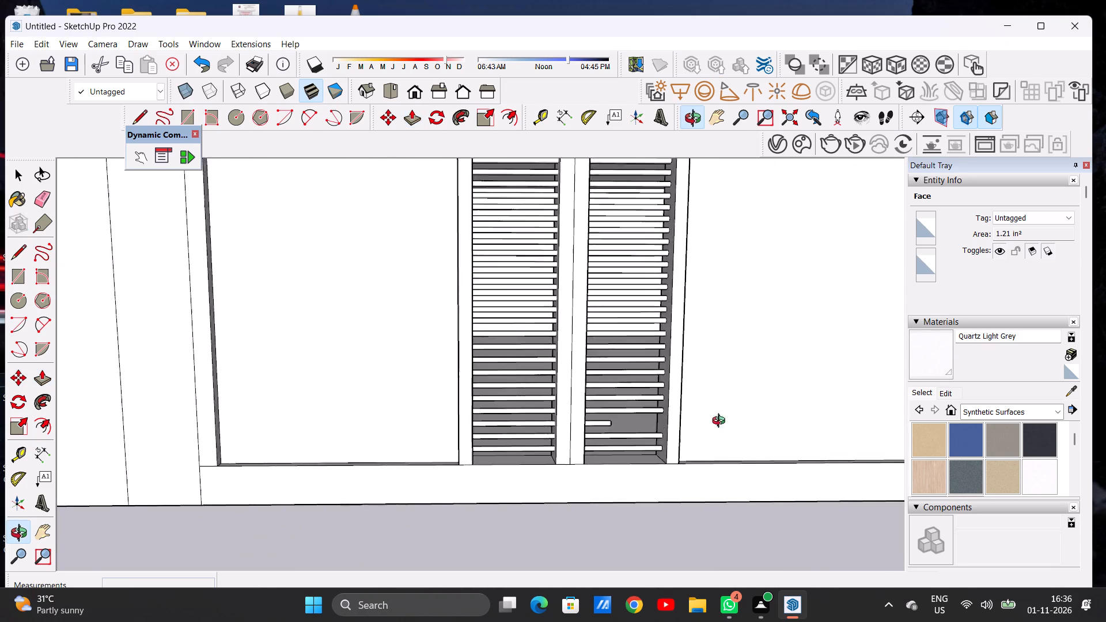
{"action": "middle_click_drag", "start_coordinate": [721, 422], "coordinate": [791, 409]}
{"action": "scroll", "coordinate": [603, 417], "scroll_direction": "up", "scroll_amount": 7}
{"action": "scroll", "coordinate": [678, 404], "scroll_direction": "down", "scroll_amount": 1}
{"action": "scroll", "coordinate": [678, 404], "scroll_direction": "up", "scroll_amount": 4}
{"action": "left_click", "coordinate": [666, 398]}
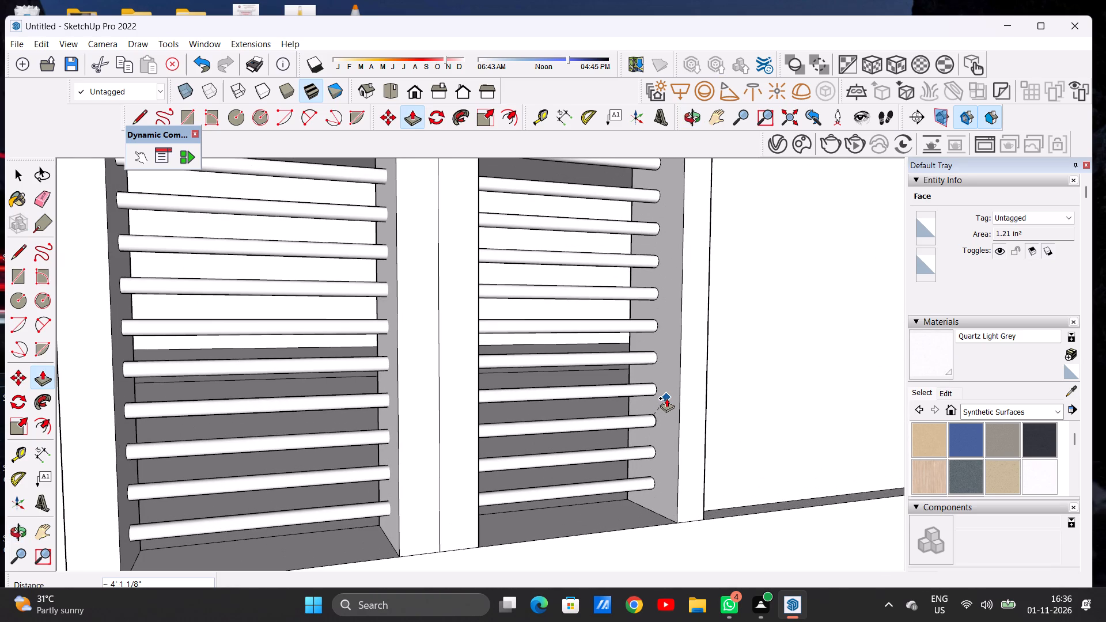
{"action": "key", "text": "space"}
Examine the gate's horizontal bars and the whole front elevation from several distances and angles.
{"action": "scroll", "coordinate": [566, 408], "scroll_direction": "down", "scroll_amount": 2}
{"action": "scroll", "coordinate": [560, 417], "scroll_direction": "up", "scroll_amount": 1}
{"action": "scroll", "coordinate": [558, 419], "scroll_direction": "down", "scroll_amount": 3}
{"action": "scroll", "coordinate": [475, 424], "scroll_direction": "down", "scroll_amount": 8}
{"action": "middle_click_drag", "start_coordinate": [541, 418], "coordinate": [456, 419]}
{"action": "scroll", "coordinate": [455, 426], "scroll_direction": "down", "scroll_amount": 1}
{"action": "scroll", "coordinate": [452, 431], "scroll_direction": "up", "scroll_amount": 1}
{"action": "scroll", "coordinate": [450, 432], "scroll_direction": "down", "scroll_amount": 14}
{"action": "scroll", "coordinate": [442, 438], "scroll_direction": "down", "scroll_amount": 8}
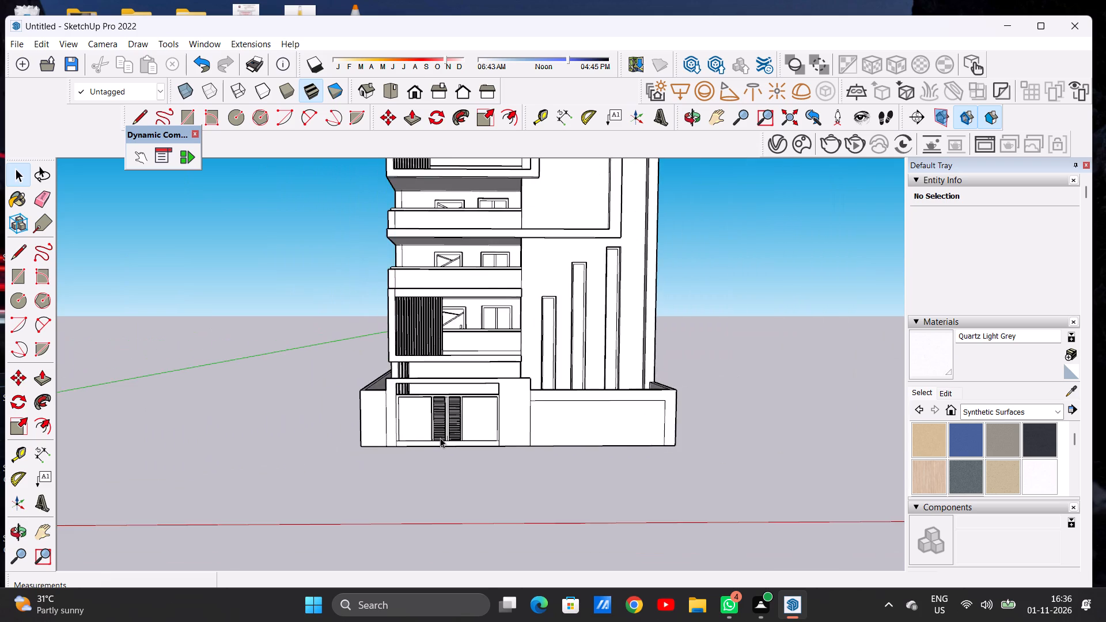
{"action": "scroll", "coordinate": [440, 438], "scroll_direction": "down", "scroll_amount": 5}
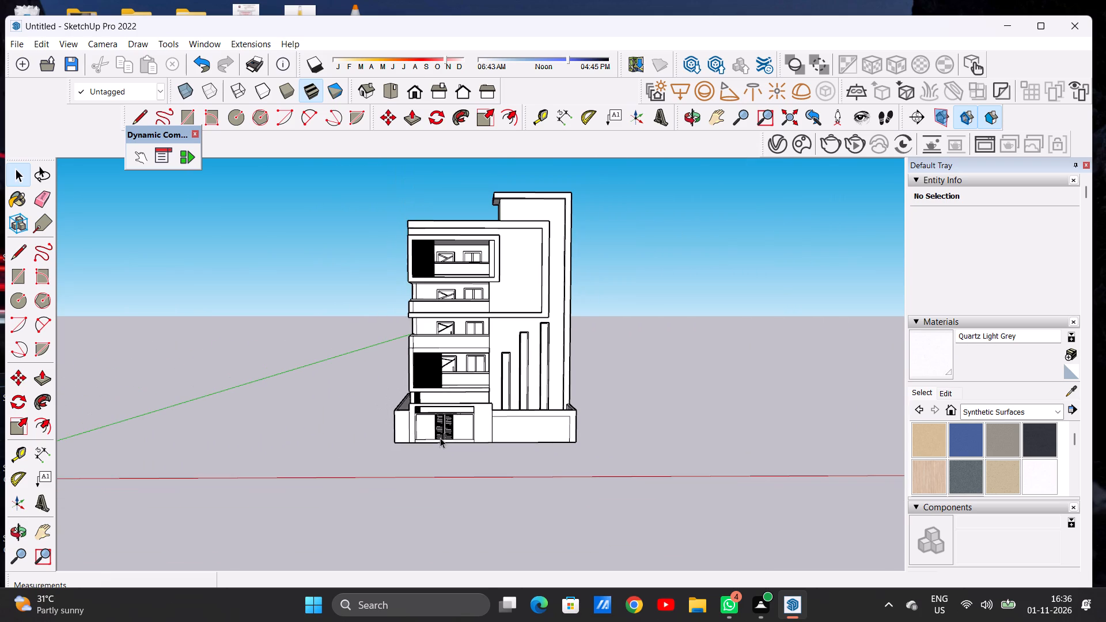
{"action": "scroll", "coordinate": [456, 400], "scroll_direction": "up", "scroll_amount": 8}
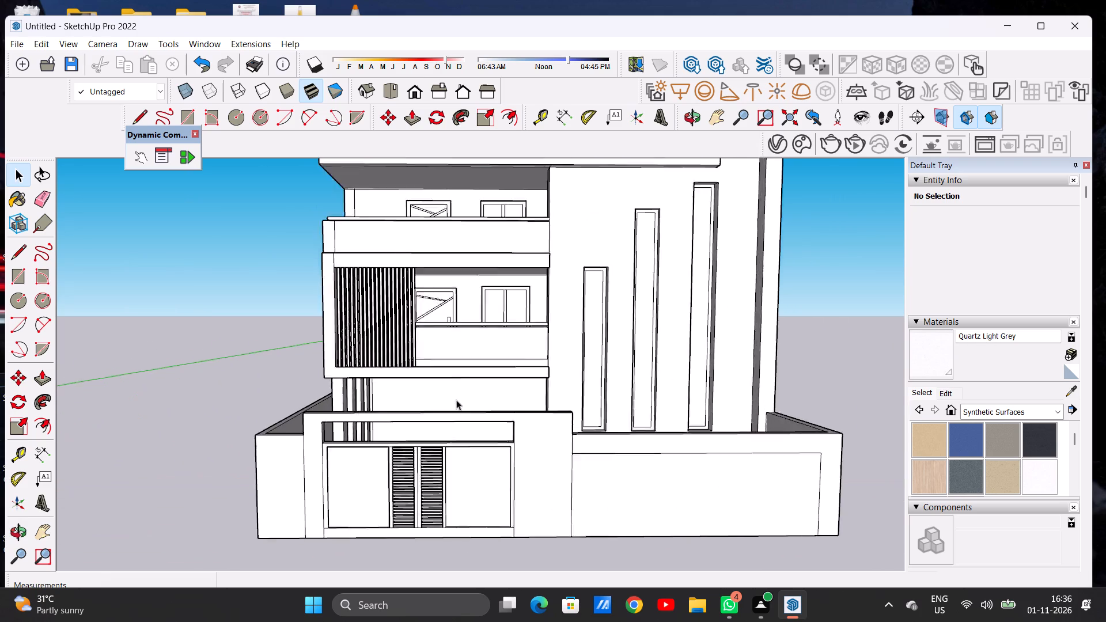
{"action": "scroll", "coordinate": [456, 400], "scroll_direction": "up", "scroll_amount": 3}
{"action": "scroll", "coordinate": [456, 400], "scroll_direction": "down", "scroll_amount": 1}
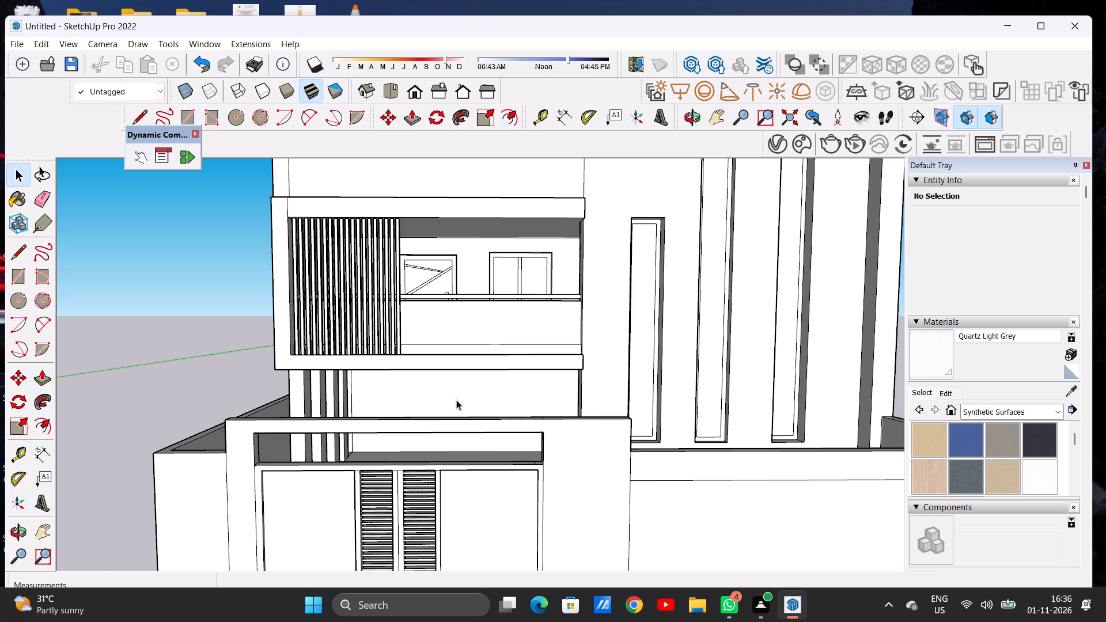
{"action": "scroll", "coordinate": [479, 411], "scroll_direction": "down", "scroll_amount": 4}
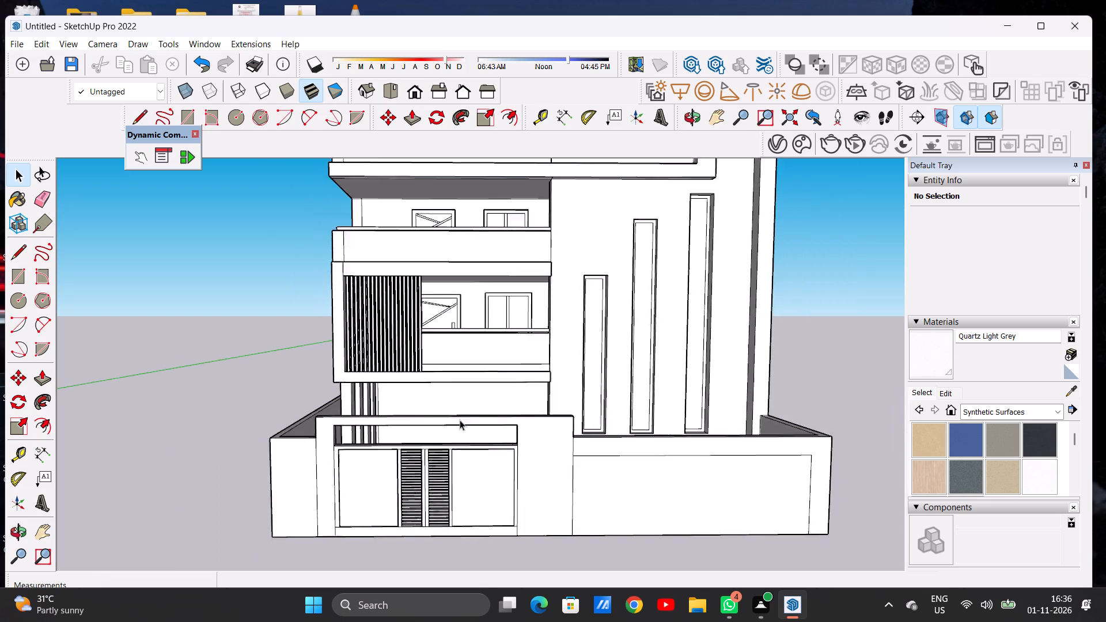
{"action": "scroll", "coordinate": [460, 420], "scroll_direction": "down", "scroll_amount": 8}
{"action": "scroll", "coordinate": [445, 445], "scroll_direction": "up", "scroll_amount": 9}
{"action": "scroll", "coordinate": [392, 436], "scroll_direction": "down", "scroll_amount": 1}
{"action": "scroll", "coordinate": [392, 436], "scroll_direction": "up", "scroll_amount": 5}
{"action": "middle_click_drag", "start_coordinate": [433, 432], "coordinate": [396, 437]}
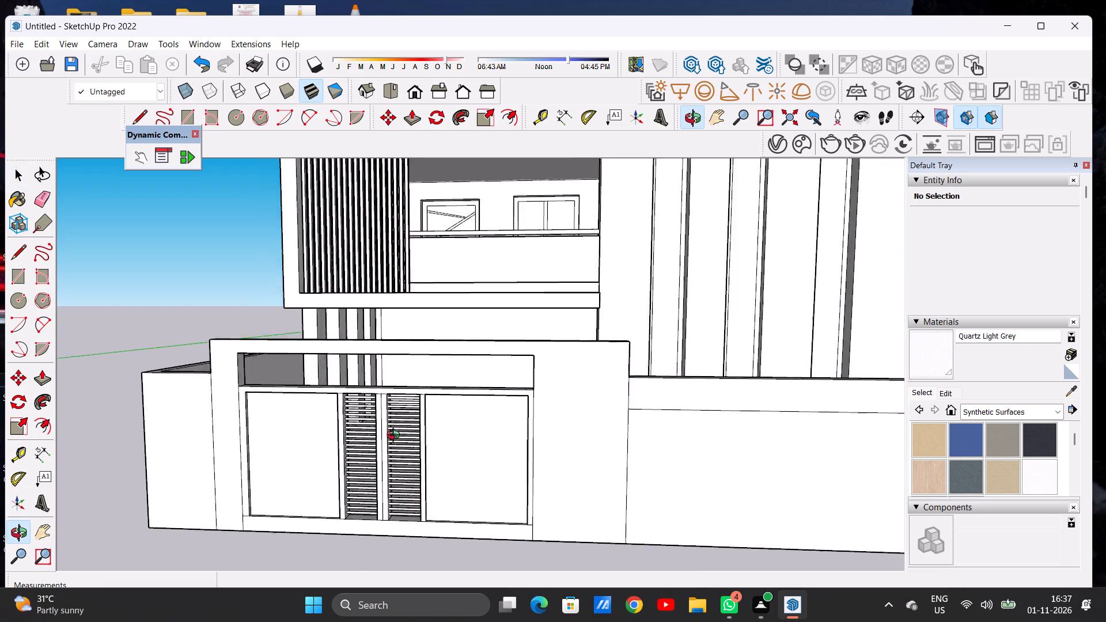
{"action": "middle_click_drag", "start_coordinate": [396, 437], "coordinate": [179, 472]}
{"action": "middle_click_drag", "start_coordinate": [256, 532], "coordinate": [484, 480]}
{"action": "scroll", "coordinate": [371, 480], "scroll_direction": "down", "scroll_amount": 2}
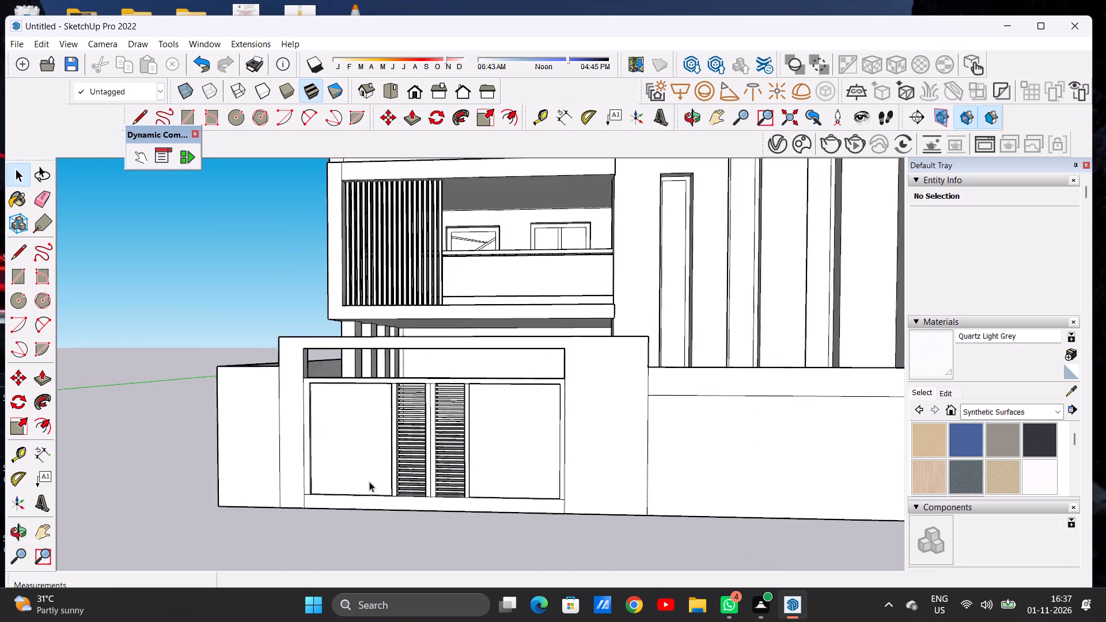
{"action": "scroll", "coordinate": [369, 481], "scroll_direction": "down", "scroll_amount": 7}
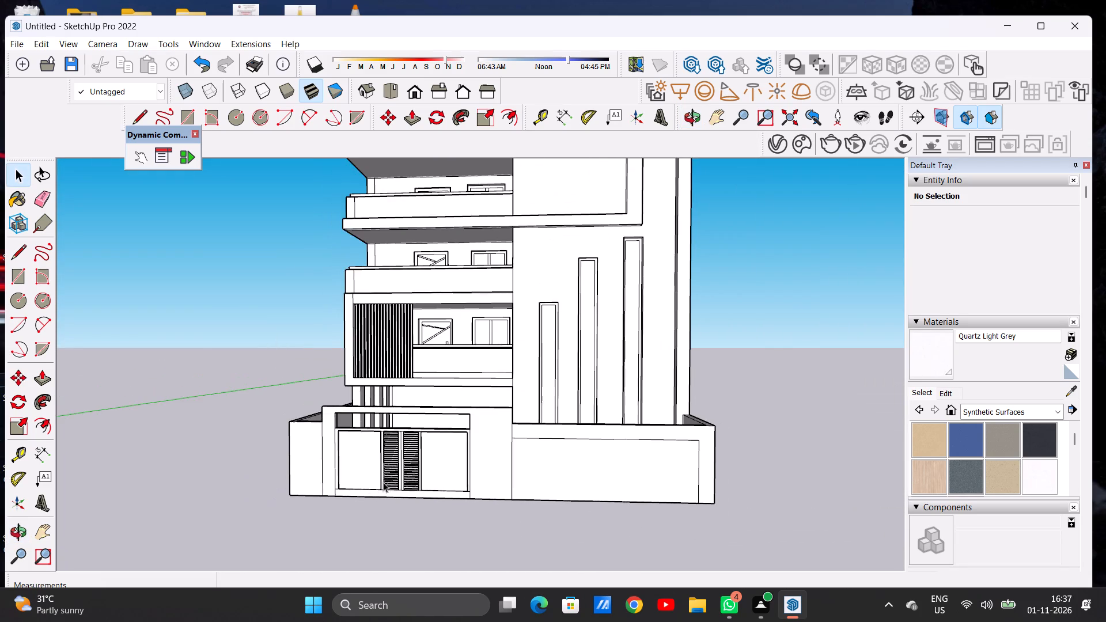
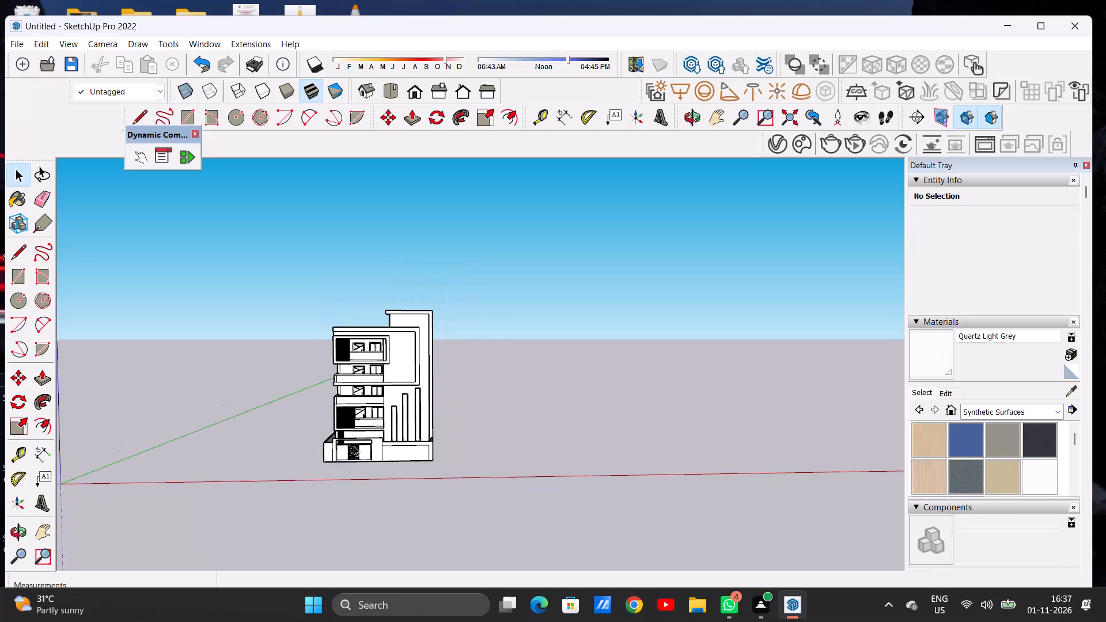
Draw a 25' line across the side wall below the roof edge, level with the underside of the front roof band.
{"action": "scroll", "coordinate": [379, 361], "scroll_direction": "up", "scroll_amount": 15}
{"action": "scroll", "coordinate": [453, 347], "scroll_direction": "down", "scroll_amount": 5}
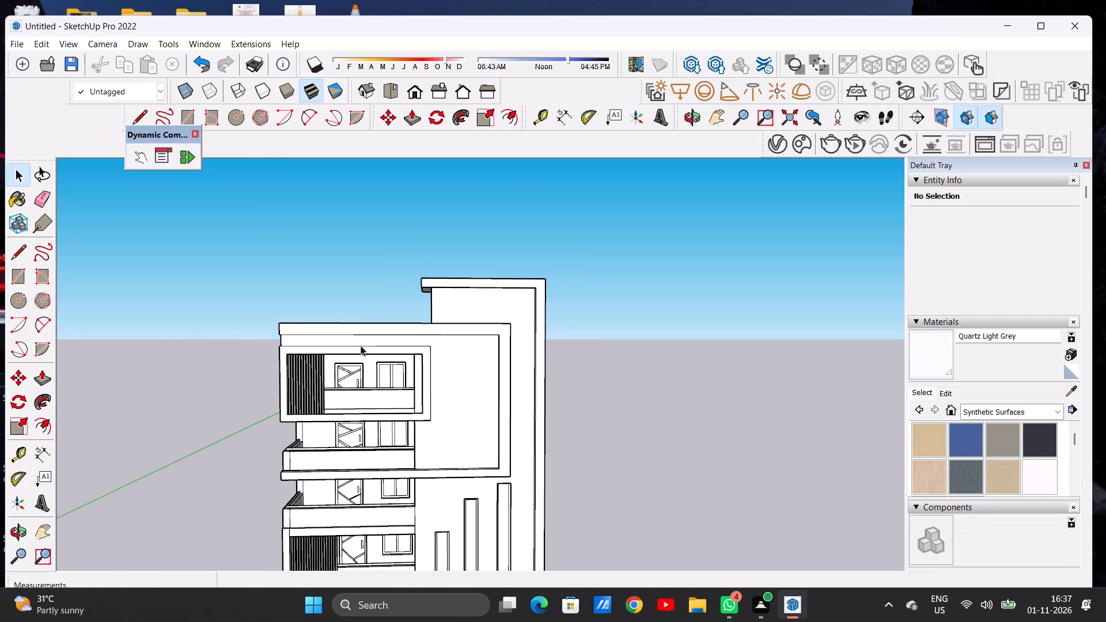
{"action": "middle_click_drag", "start_coordinate": [361, 347], "coordinate": [559, 363]}
{"action": "scroll", "coordinate": [321, 346], "scroll_direction": "up", "scroll_amount": 6}
{"action": "scroll", "coordinate": [380, 337], "scroll_direction": "down", "scroll_amount": 6}
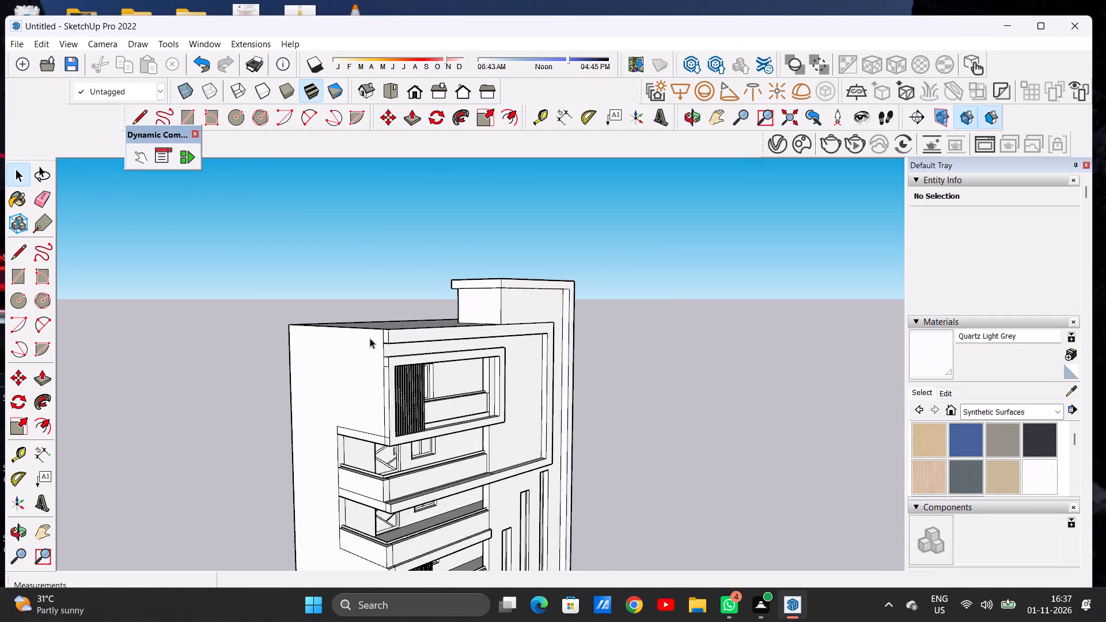
{"action": "middle_click_drag", "start_coordinate": [376, 346], "coordinate": [458, 403]}
{"action": "scroll", "coordinate": [409, 384], "scroll_direction": "up", "scroll_amount": 7}
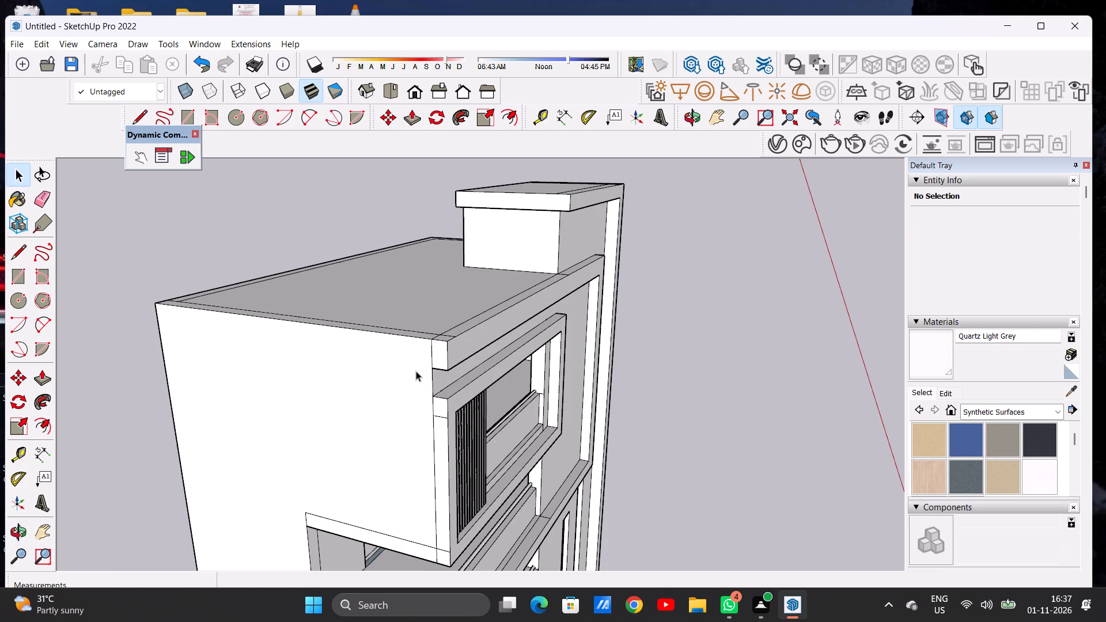
{"action": "key", "text": "l"}
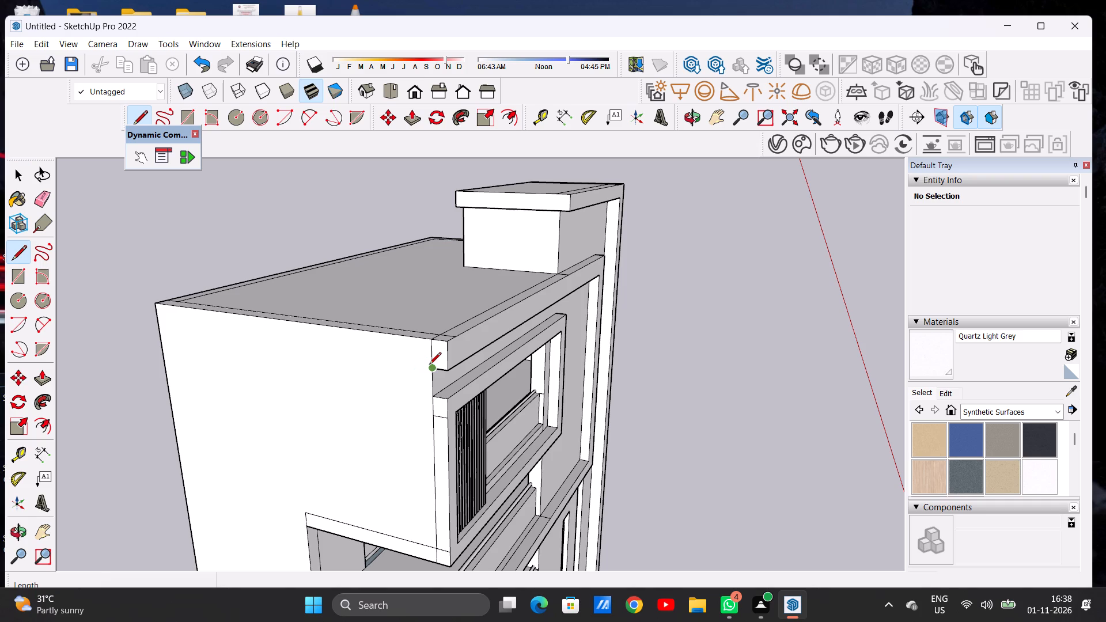
{"action": "left_click", "coordinate": [429, 365]}
{"action": "scroll", "coordinate": [361, 342], "scroll_direction": "down", "scroll_amount": 5}
{"action": "scroll", "coordinate": [243, 339], "scroll_direction": "up", "scroll_amount": 4}
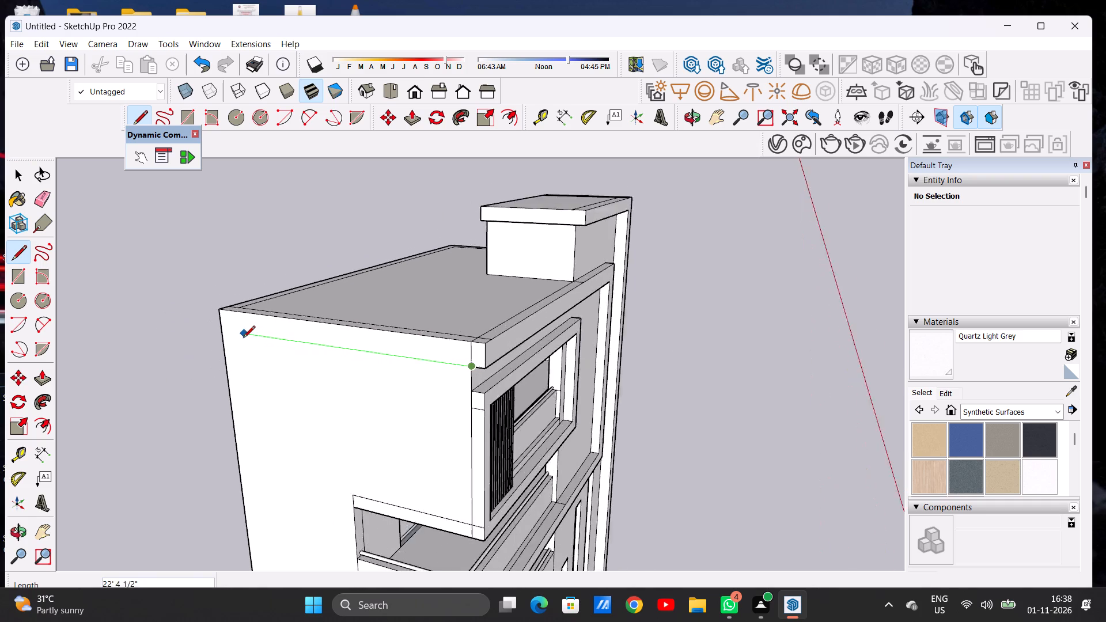
{"action": "scroll", "coordinate": [243, 339], "scroll_direction": "up", "scroll_amount": 2}
{"action": "scroll", "coordinate": [243, 339], "scroll_direction": "down", "scroll_amount": 1}
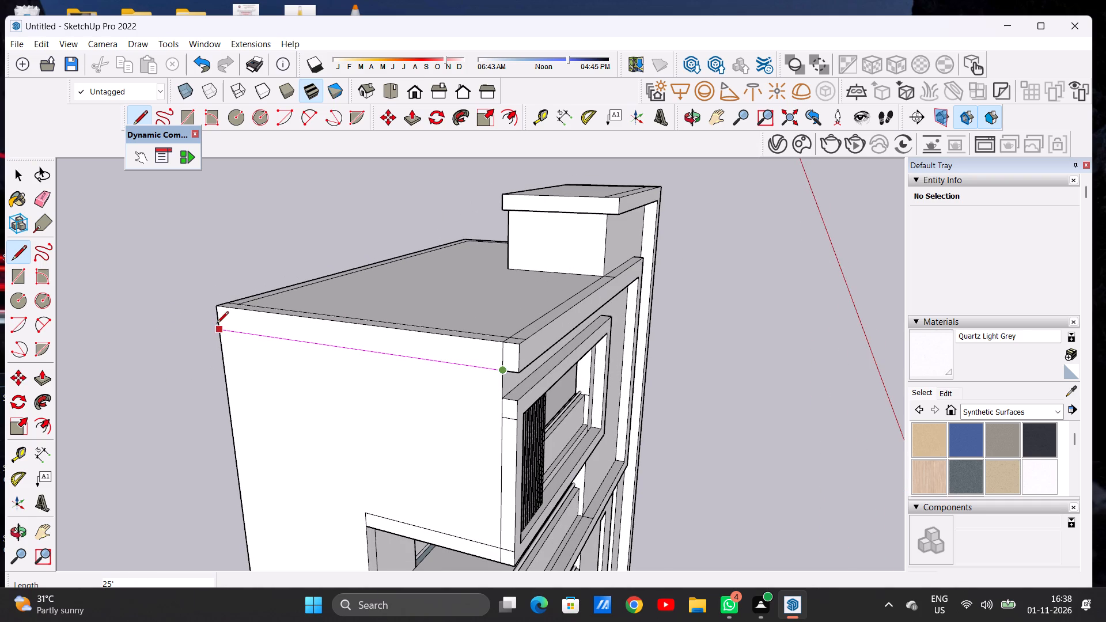
{"action": "left_click", "coordinate": [217, 324]}
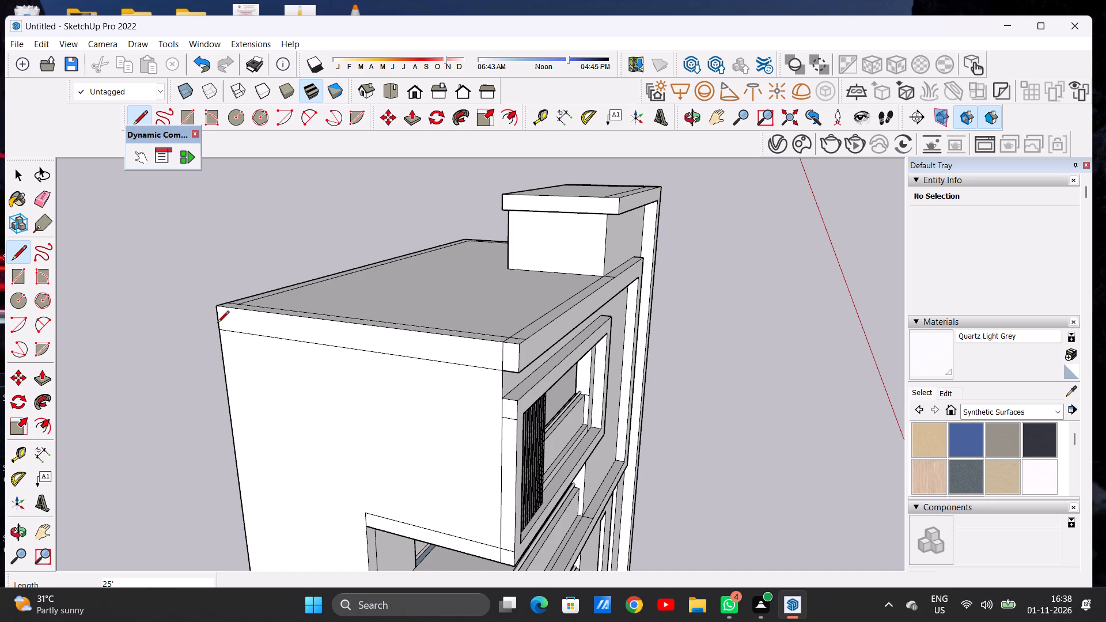
{"action": "key", "text": "space"}
Push/Pull the new strip along the top of the side wall outward about 1' 3/4".
{"action": "scroll", "coordinate": [217, 324], "scroll_direction": "down", "scroll_amount": 6}
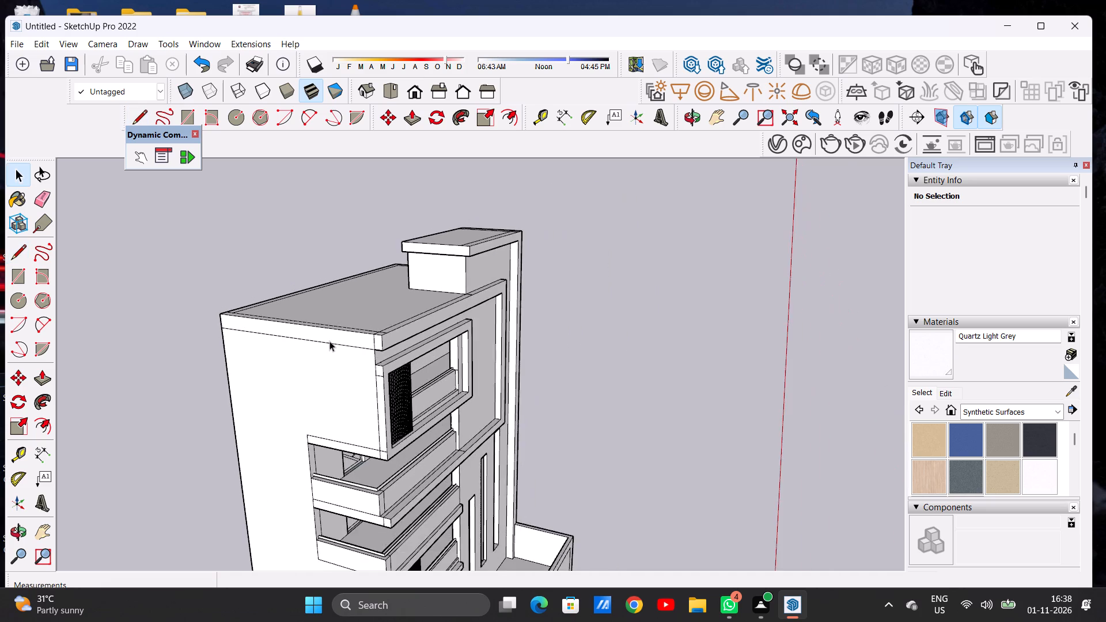
{"action": "middle_click_drag", "start_coordinate": [336, 349], "coordinate": [185, 357]}
{"action": "scroll", "coordinate": [291, 318], "scroll_direction": "up", "scroll_amount": 4}
{"action": "scroll", "coordinate": [298, 318], "scroll_direction": "down", "scroll_amount": 1}
{"action": "scroll", "coordinate": [302, 318], "scroll_direction": "up", "scroll_amount": 8}
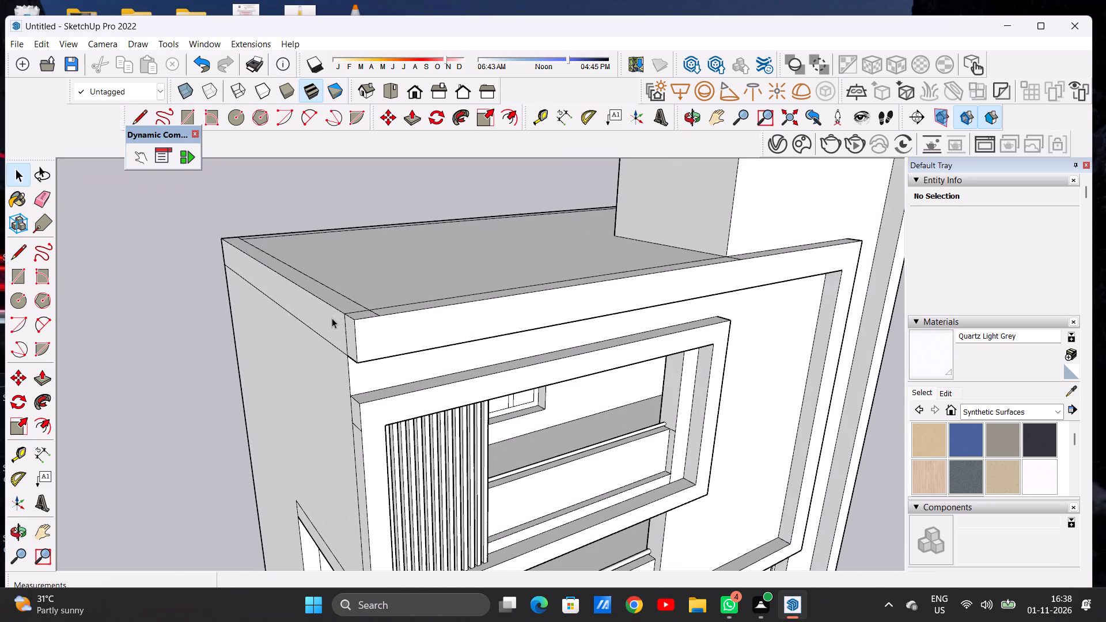
{"action": "key", "text": "p"}
{"action": "scroll", "coordinate": [342, 320], "scroll_direction": "up", "scroll_amount": 4}
{"action": "left_click", "coordinate": [343, 320]}
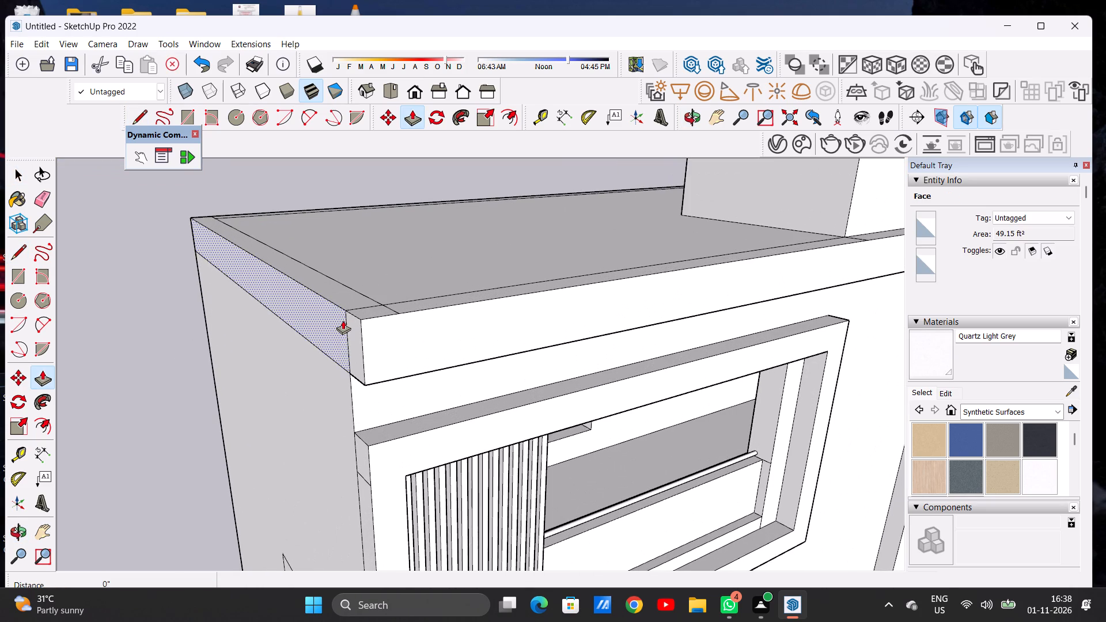
{"action": "left_click", "coordinate": [308, 328]}
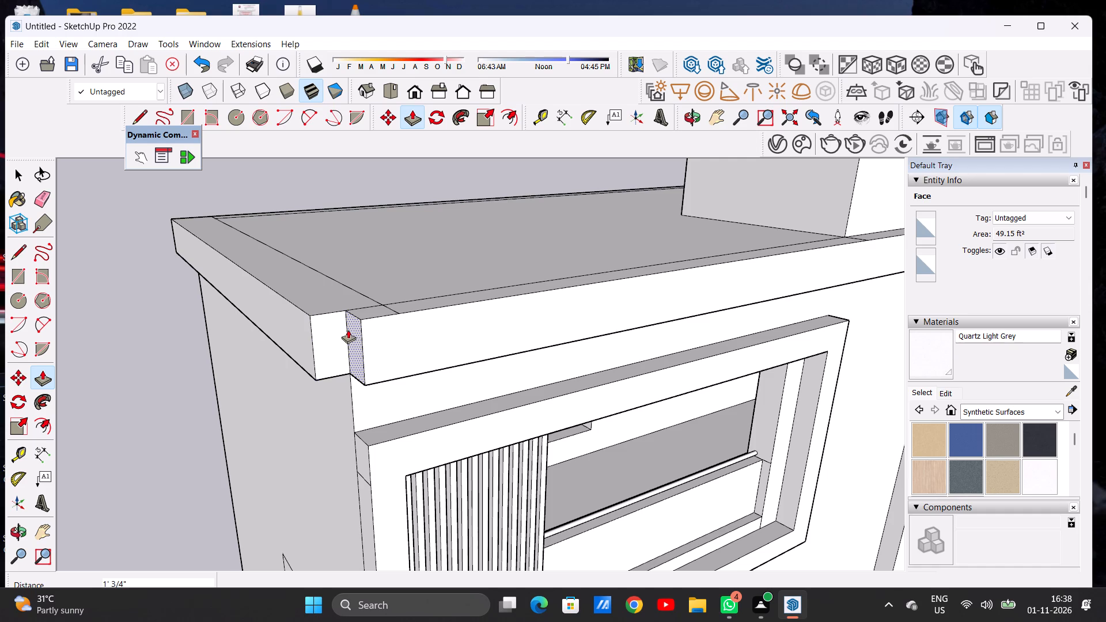
Push/Pull the end face of the front roof band 1' 3/4" outward, flush with the projecting side strip.
{"action": "left_click", "coordinate": [350, 329]}
{"action": "left_click", "coordinate": [308, 318]}
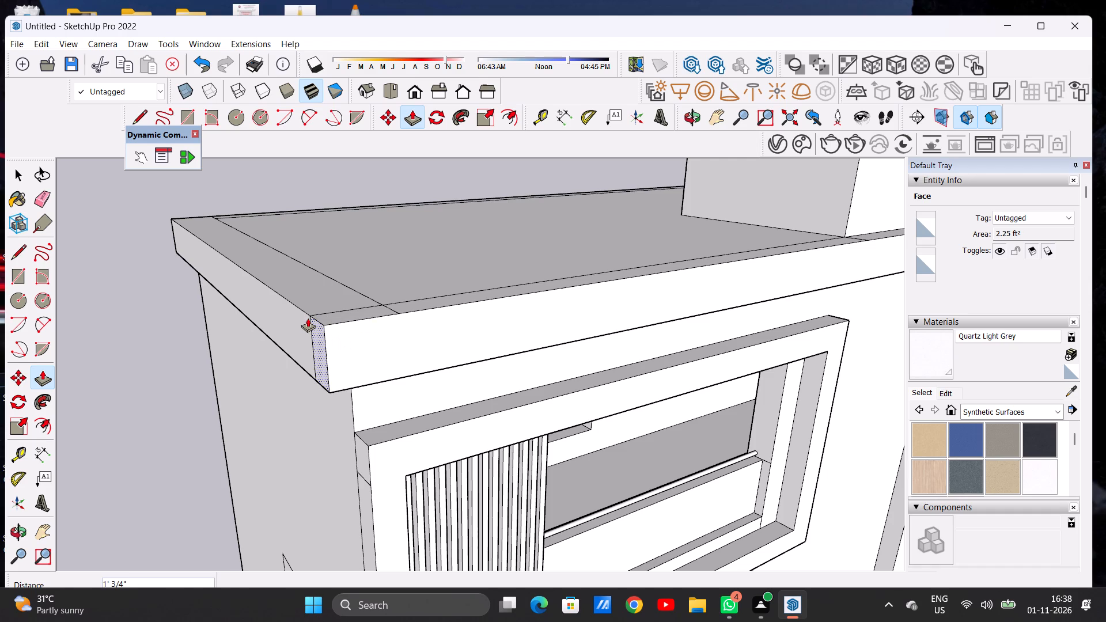
{"action": "key", "text": "space"}
Examine the extended roof band and the whole front elevation from several distances and angles.
{"action": "scroll", "coordinate": [353, 326], "scroll_direction": "down", "scroll_amount": 12}
{"action": "middle_click_drag", "start_coordinate": [438, 338], "coordinate": [243, 299]}
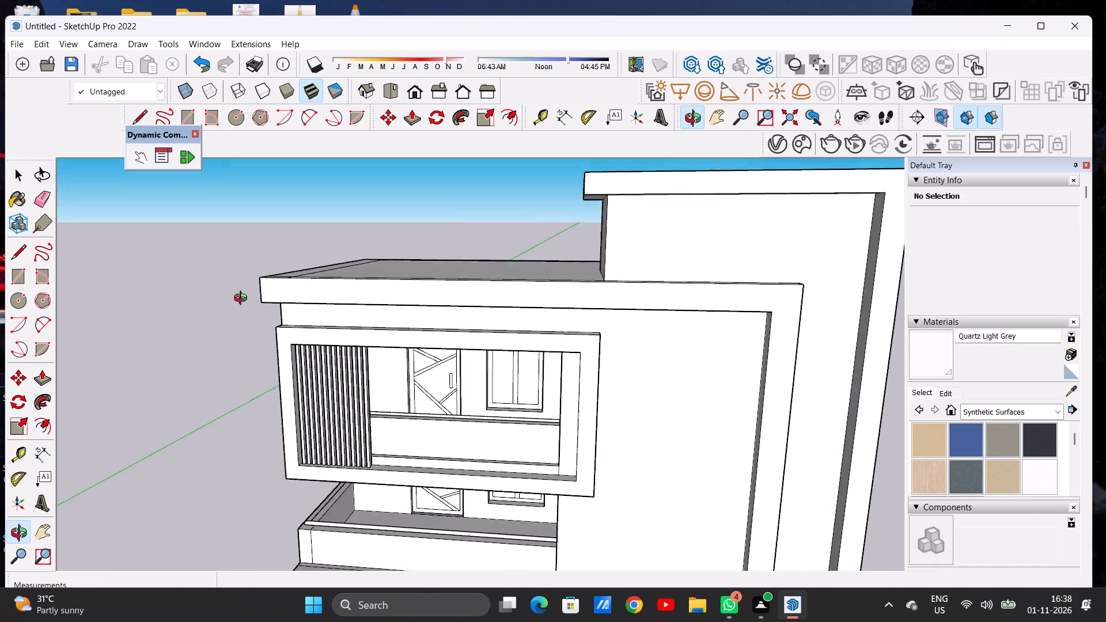
{"action": "middle_click_drag", "start_coordinate": [243, 299], "coordinate": [317, 286]}
{"action": "scroll", "coordinate": [312, 290], "scroll_direction": "down", "scroll_amount": 9}
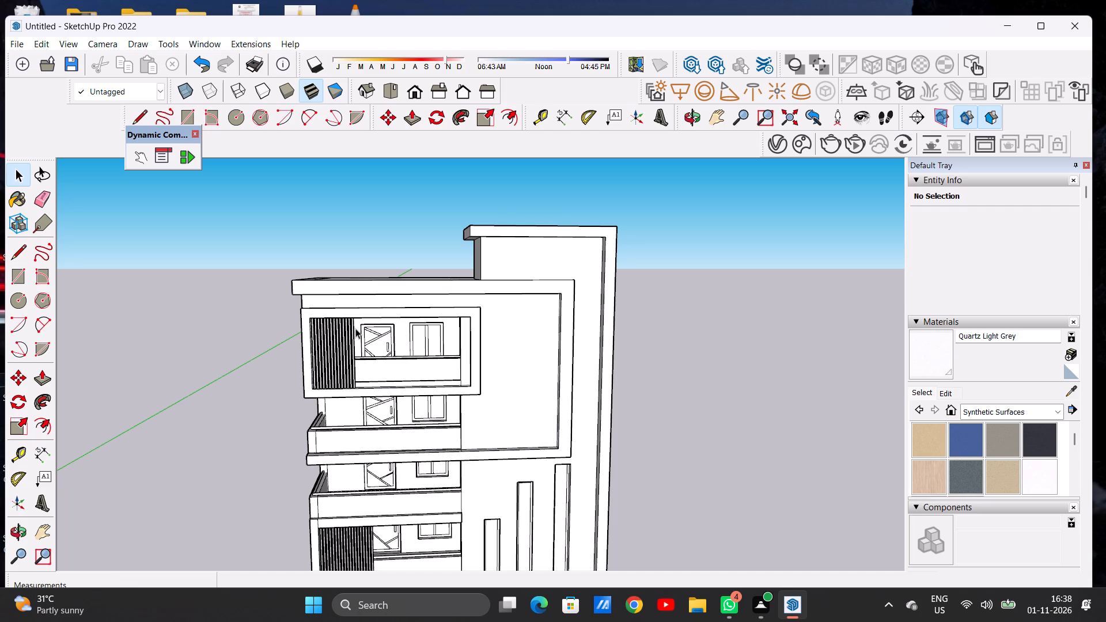
{"action": "scroll", "coordinate": [355, 328], "scroll_direction": "down", "scroll_amount": 6}
{"action": "middle_click", "coordinate": [393, 353]}
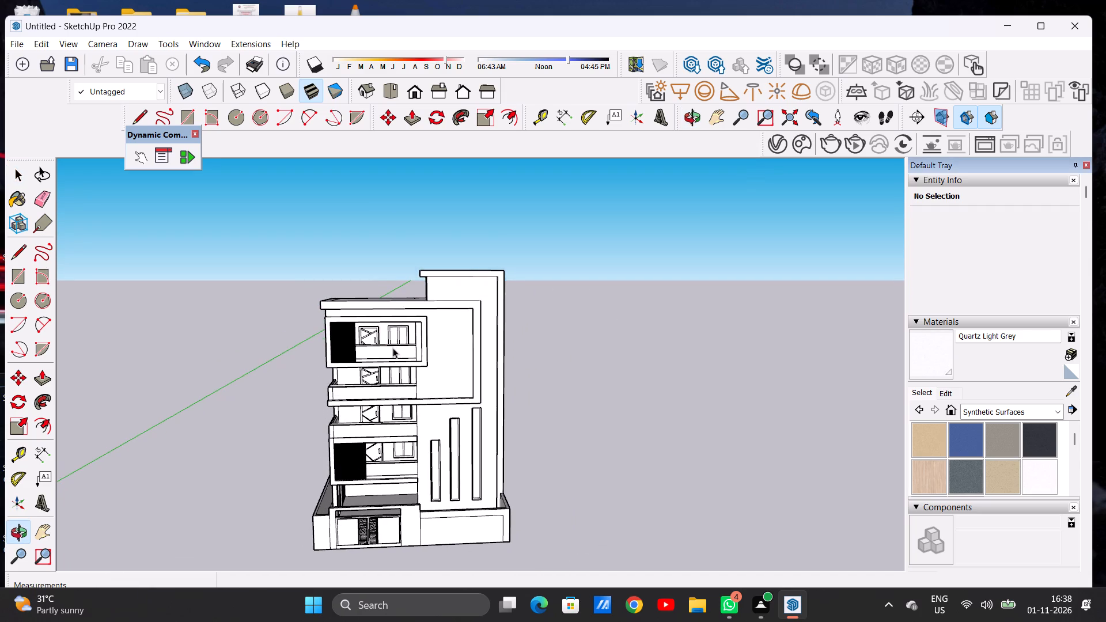
{"action": "scroll", "coordinate": [429, 293], "scroll_direction": "up", "scroll_amount": 8}
{"action": "scroll", "coordinate": [476, 299], "scroll_direction": "down", "scroll_amount": 5}
{"action": "middle_click_drag", "start_coordinate": [498, 309], "coordinate": [410, 344]}
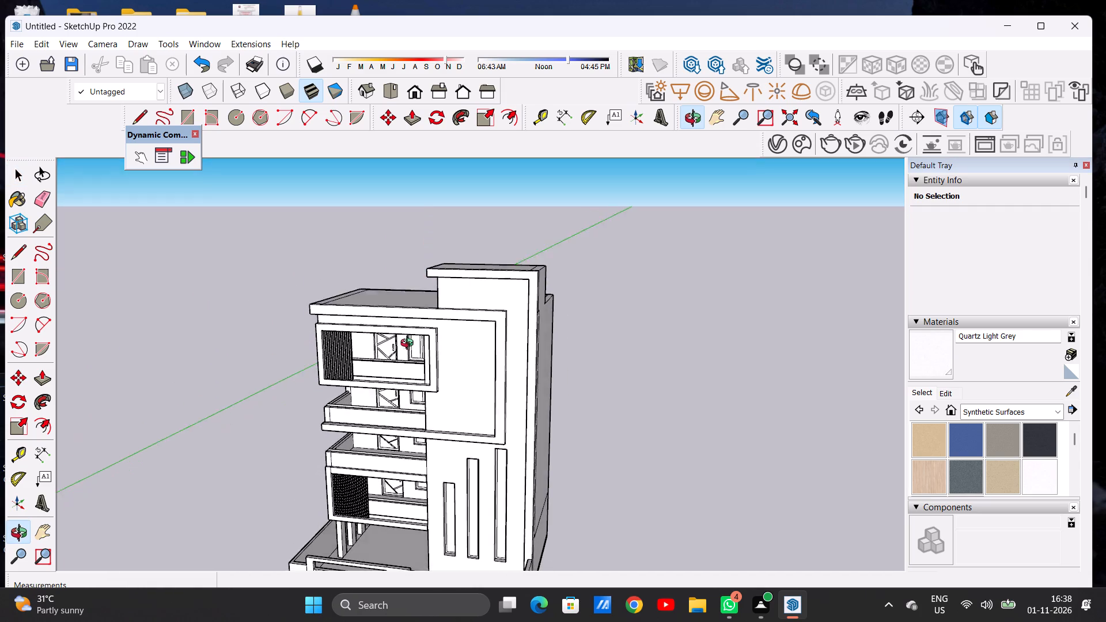
{"action": "middle_click_drag", "start_coordinate": [410, 344], "coordinate": [404, 363]}
{"action": "middle_click_drag", "start_coordinate": [410, 356], "coordinate": [472, 323]}
Switch the material library to Colors-Named and browse to the brown shades.
{"action": "left_click", "coordinate": [972, 414]}
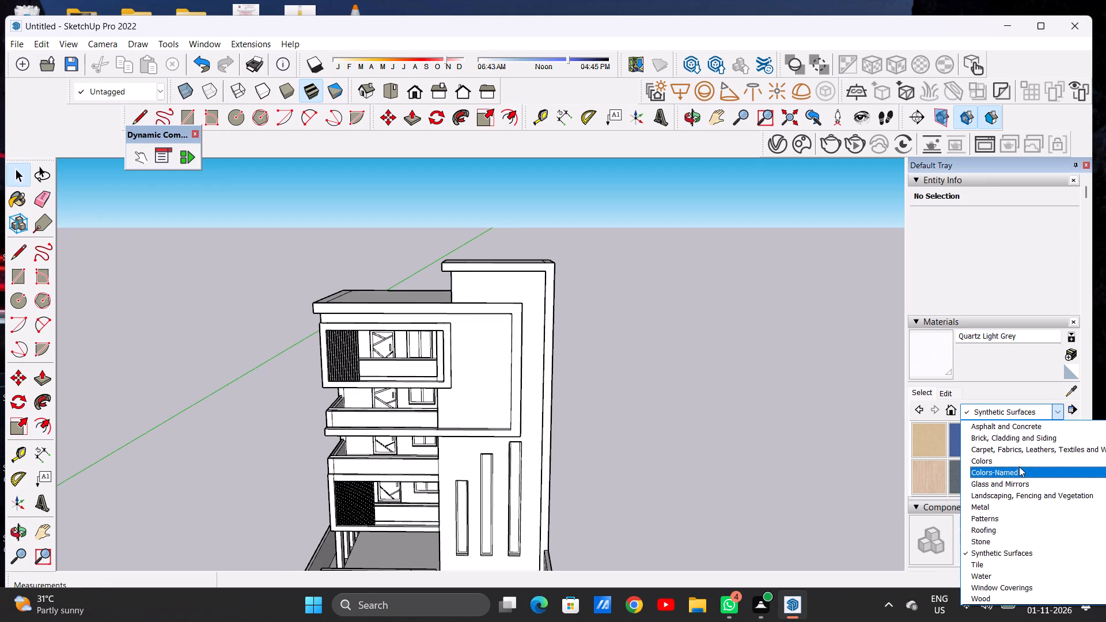
{"action": "left_click", "coordinate": [1019, 466]}
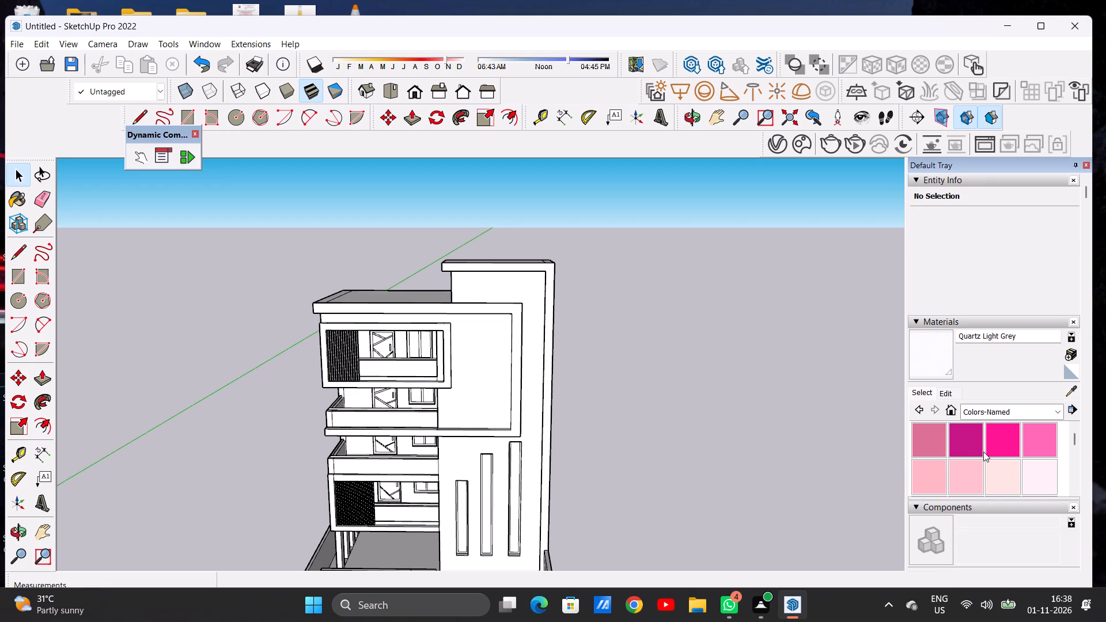
{"action": "scroll", "coordinate": [983, 452], "scroll_direction": "down", "scroll_amount": 1}
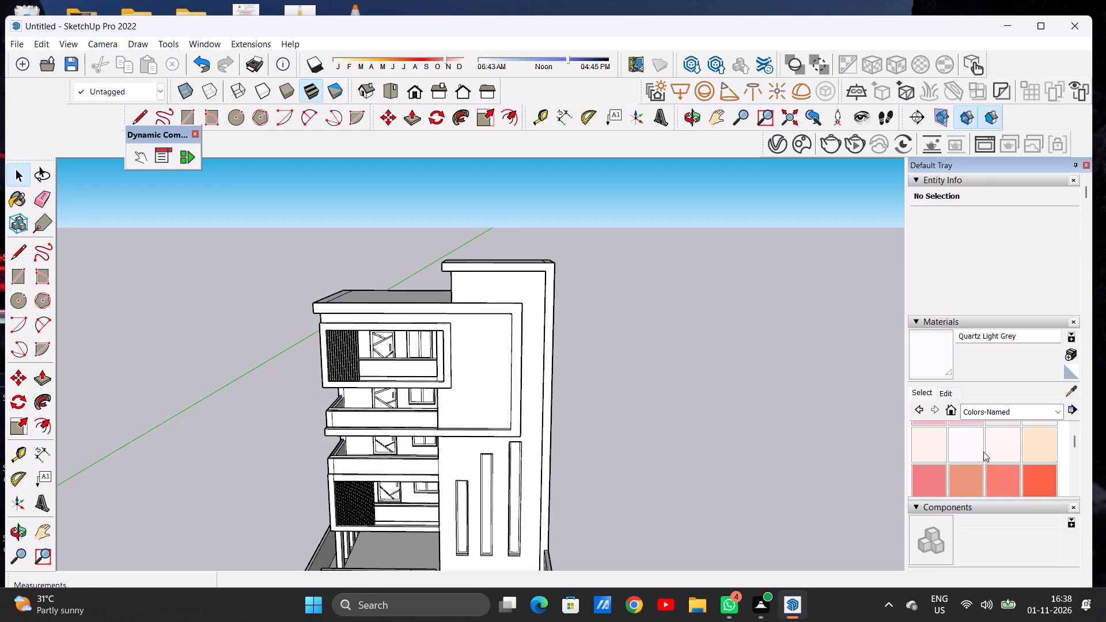
{"action": "scroll", "coordinate": [983, 452], "scroll_direction": "down", "scroll_amount": 3}
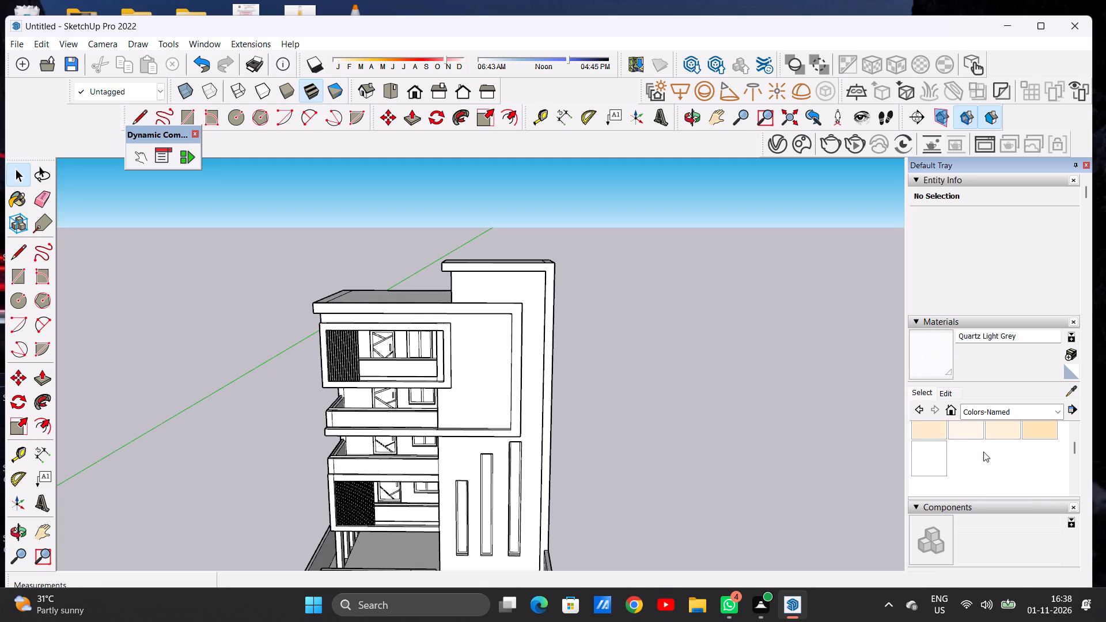
{"action": "scroll", "coordinate": [983, 452], "scroll_direction": "down", "scroll_amount": 1}
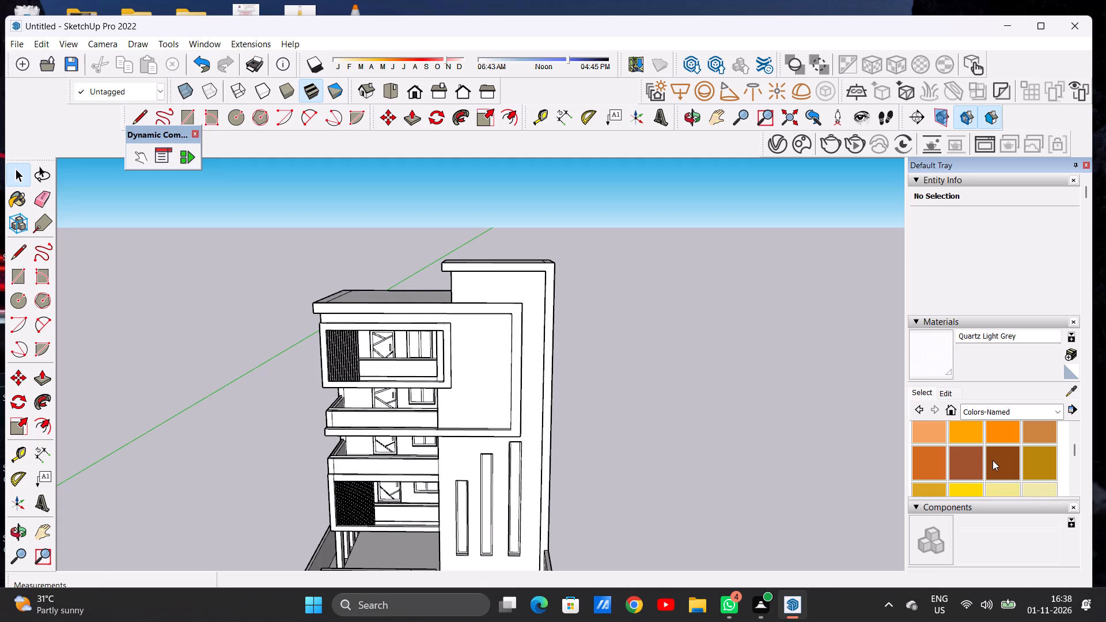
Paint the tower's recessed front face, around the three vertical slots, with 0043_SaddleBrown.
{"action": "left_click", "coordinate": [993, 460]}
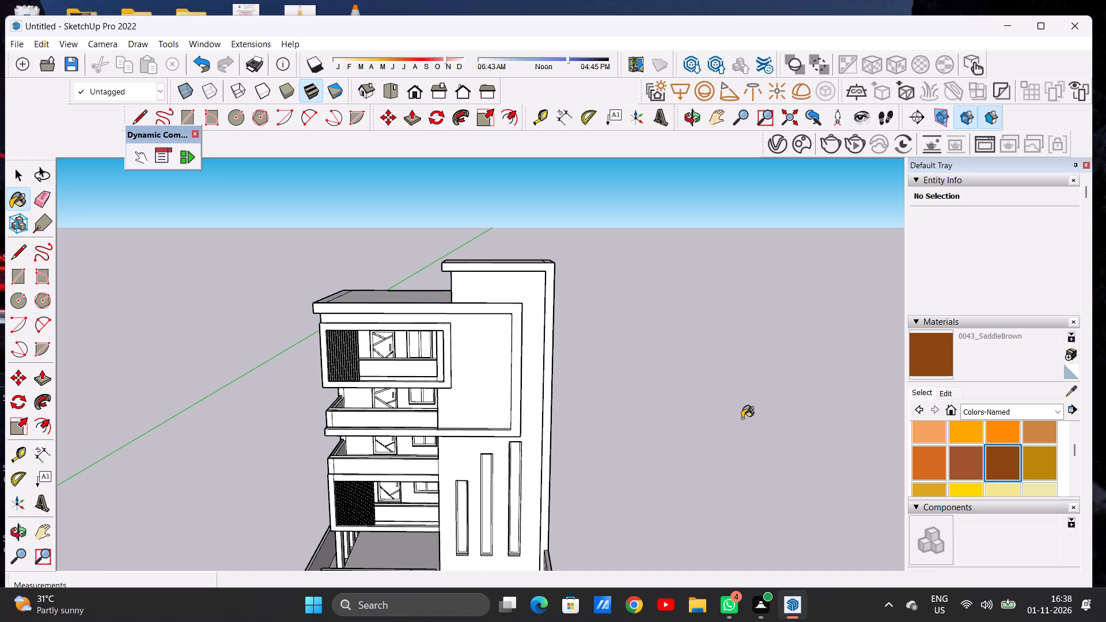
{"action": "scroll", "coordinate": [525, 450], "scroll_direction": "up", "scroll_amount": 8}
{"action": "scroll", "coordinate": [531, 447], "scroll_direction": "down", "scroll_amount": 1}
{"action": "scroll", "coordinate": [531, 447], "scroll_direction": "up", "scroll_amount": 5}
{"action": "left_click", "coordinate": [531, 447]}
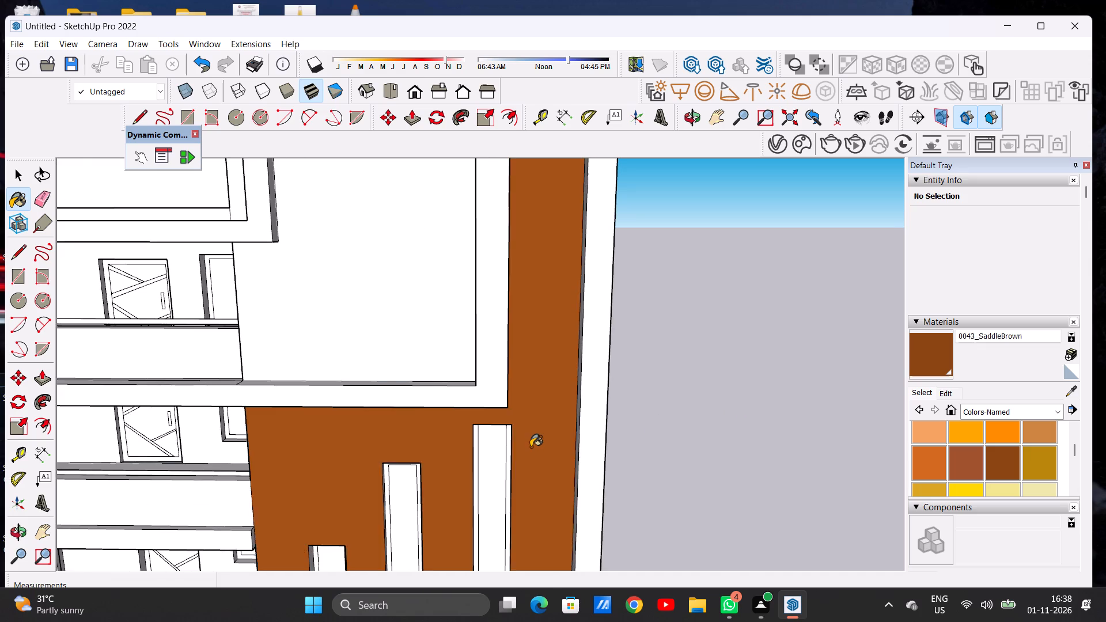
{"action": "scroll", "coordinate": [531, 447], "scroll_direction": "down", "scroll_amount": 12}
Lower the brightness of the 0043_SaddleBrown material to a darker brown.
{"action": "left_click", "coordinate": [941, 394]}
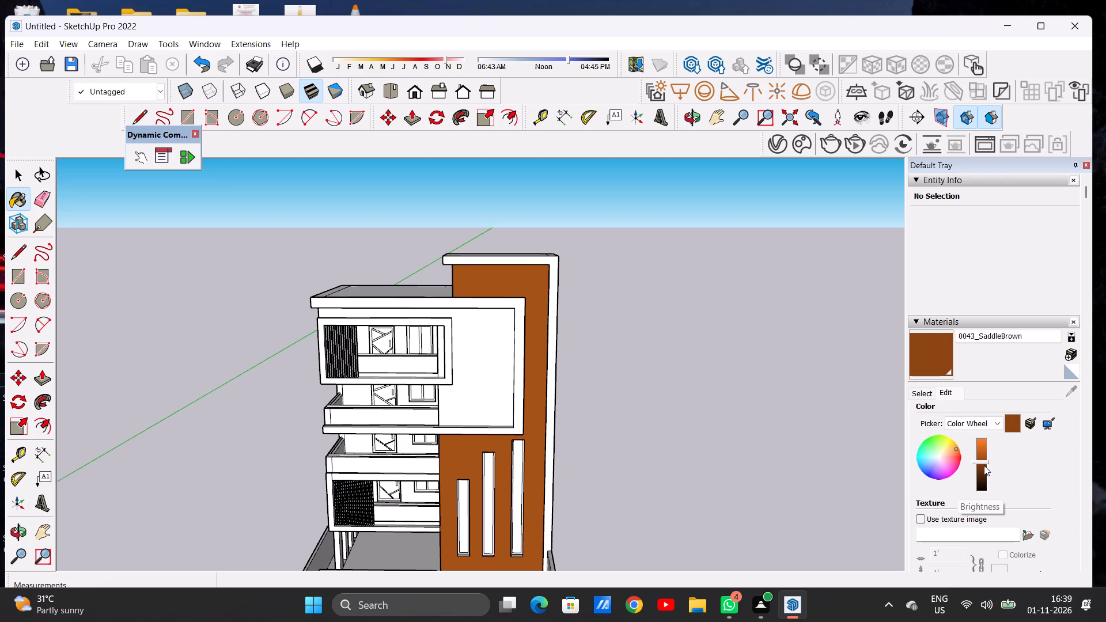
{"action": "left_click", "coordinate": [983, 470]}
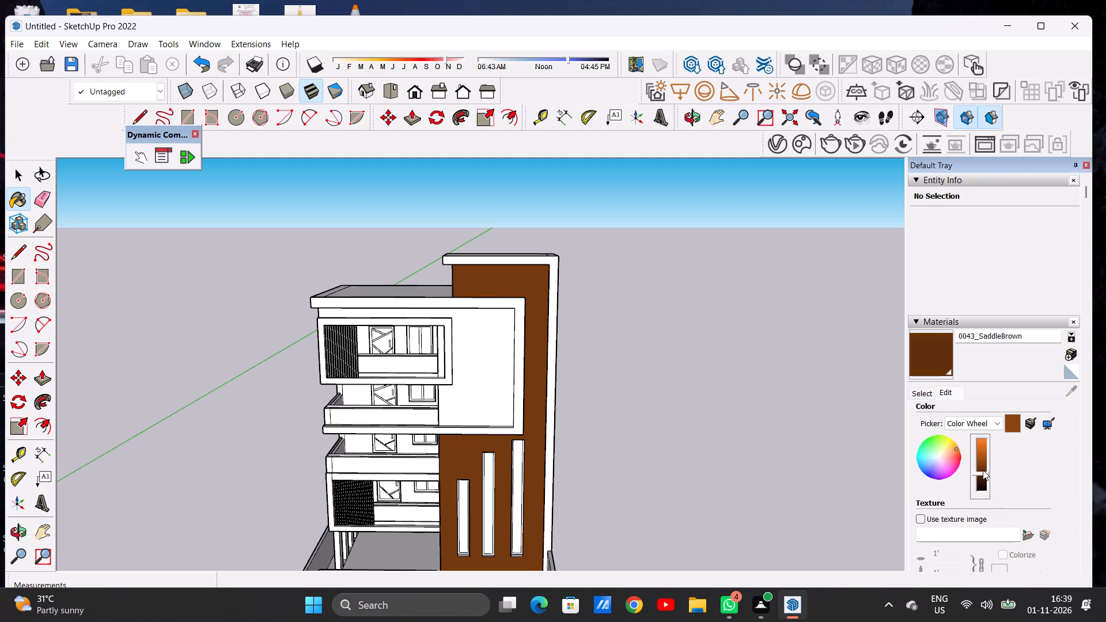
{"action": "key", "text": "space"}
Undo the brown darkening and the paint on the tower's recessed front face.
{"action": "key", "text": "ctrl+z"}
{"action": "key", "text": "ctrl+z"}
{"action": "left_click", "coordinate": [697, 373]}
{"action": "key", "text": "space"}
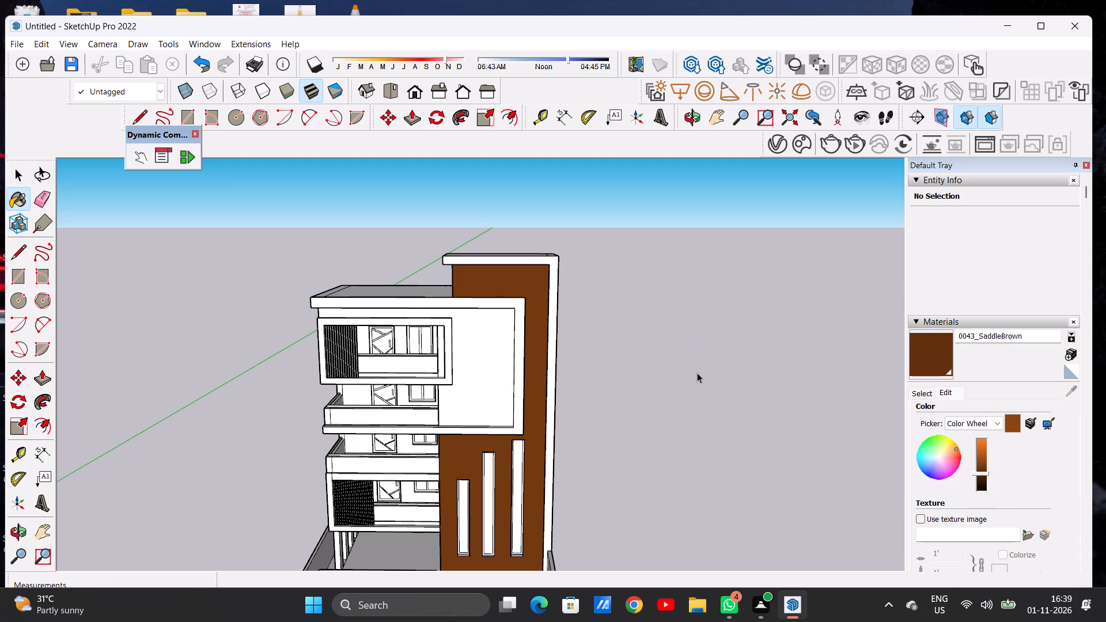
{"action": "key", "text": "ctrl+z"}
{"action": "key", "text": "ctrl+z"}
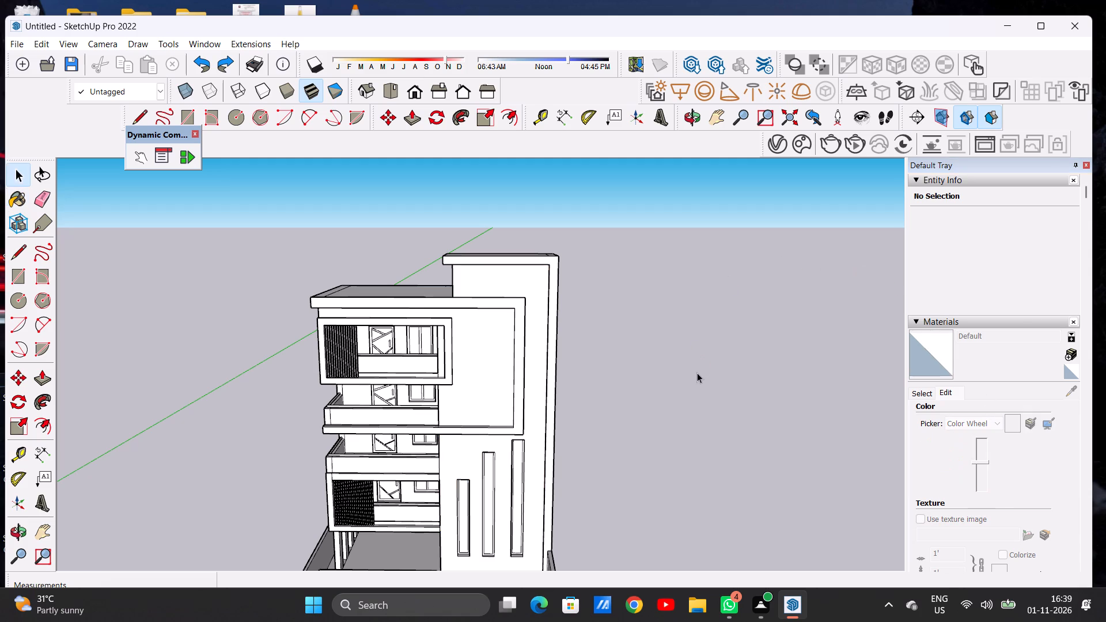
Paint the front face and inner side face of the tower's projecting outer frame with 0043_SaddleBrown.
{"action": "scroll", "coordinate": [586, 373], "scroll_direction": "down", "scroll_amount": 7}
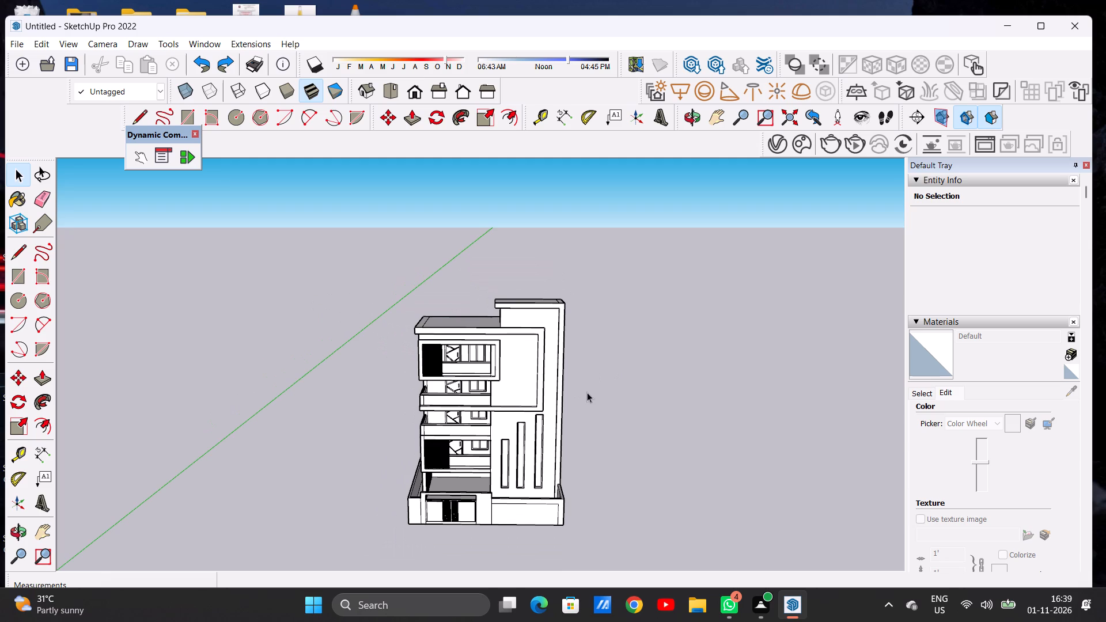
{"action": "left_click", "coordinate": [929, 391]}
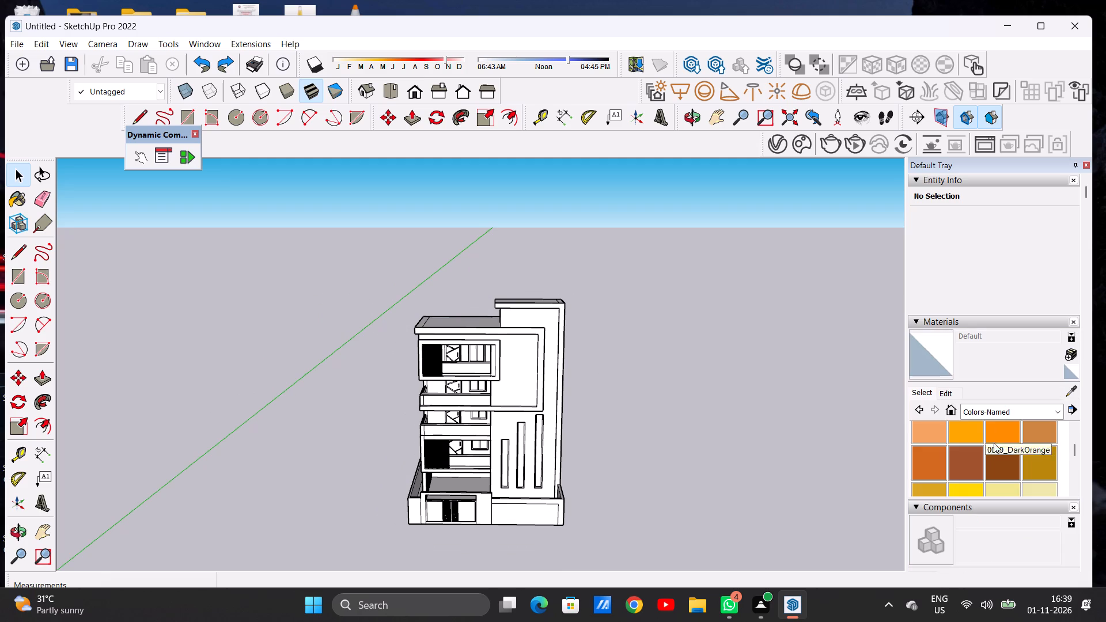
{"action": "left_click", "coordinate": [993, 458]}
{"action": "scroll", "coordinate": [588, 456], "scroll_direction": "up", "scroll_amount": 7}
{"action": "middle_click_drag", "start_coordinate": [538, 453], "coordinate": [653, 463]}
{"action": "scroll", "coordinate": [534, 426], "scroll_direction": "up", "scroll_amount": 14}
{"action": "left_click", "coordinate": [539, 436]}
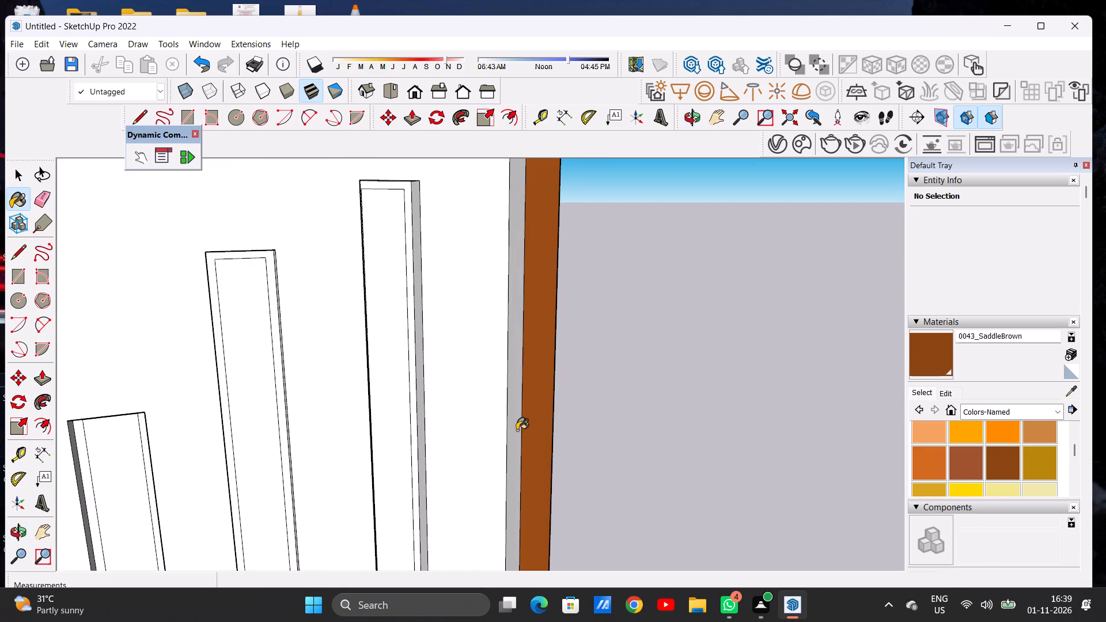
{"action": "left_click", "coordinate": [517, 430]}
Lower the brightness of the 0043_SaddleBrown material on the tower frame to a near-black brown.
{"action": "left_click", "coordinate": [946, 396]}
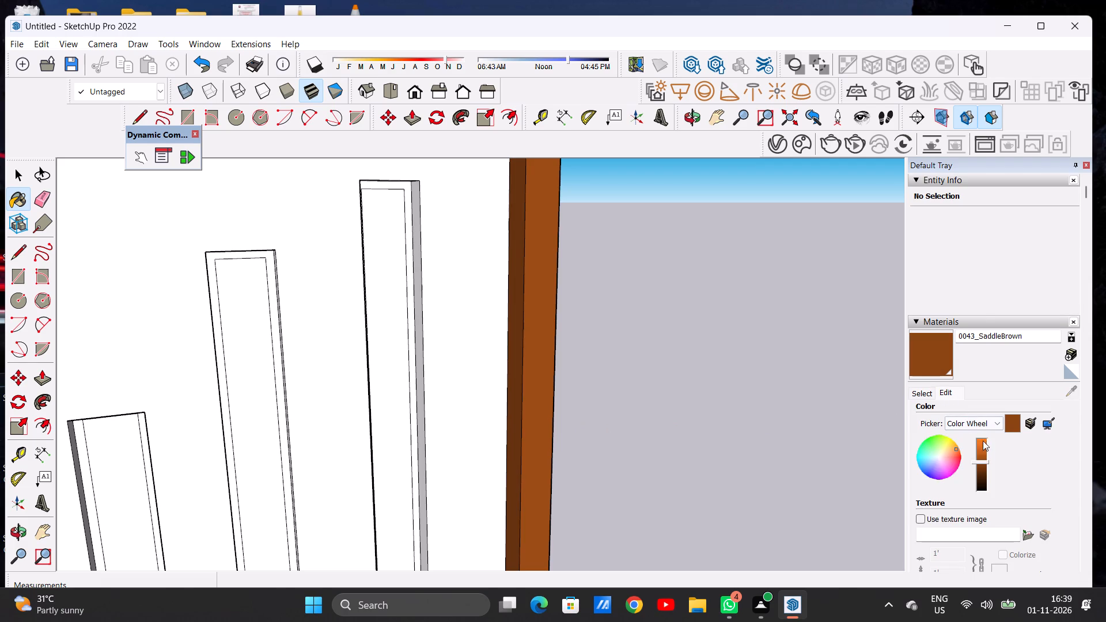
{"action": "left_click", "coordinate": [982, 473]}
{"action": "scroll", "coordinate": [726, 420], "scroll_direction": "down", "scroll_amount": 2}
{"action": "scroll", "coordinate": [722, 422], "scroll_direction": "up", "scroll_amount": 1}
{"action": "scroll", "coordinate": [722, 422], "scroll_direction": "down", "scroll_amount": 6}
{"action": "scroll", "coordinate": [646, 419], "scroll_direction": "up", "scroll_amount": 1}
{"action": "scroll", "coordinate": [643, 421], "scroll_direction": "down", "scroll_amount": 8}
{"action": "scroll", "coordinate": [559, 407], "scroll_direction": "up", "scroll_amount": 1}
{"action": "scroll", "coordinate": [559, 407], "scroll_direction": "down", "scroll_amount": 3}
{"action": "middle_click_drag", "start_coordinate": [652, 400], "coordinate": [556, 400]}
{"action": "scroll", "coordinate": [560, 414], "scroll_direction": "down", "scroll_amount": 7}
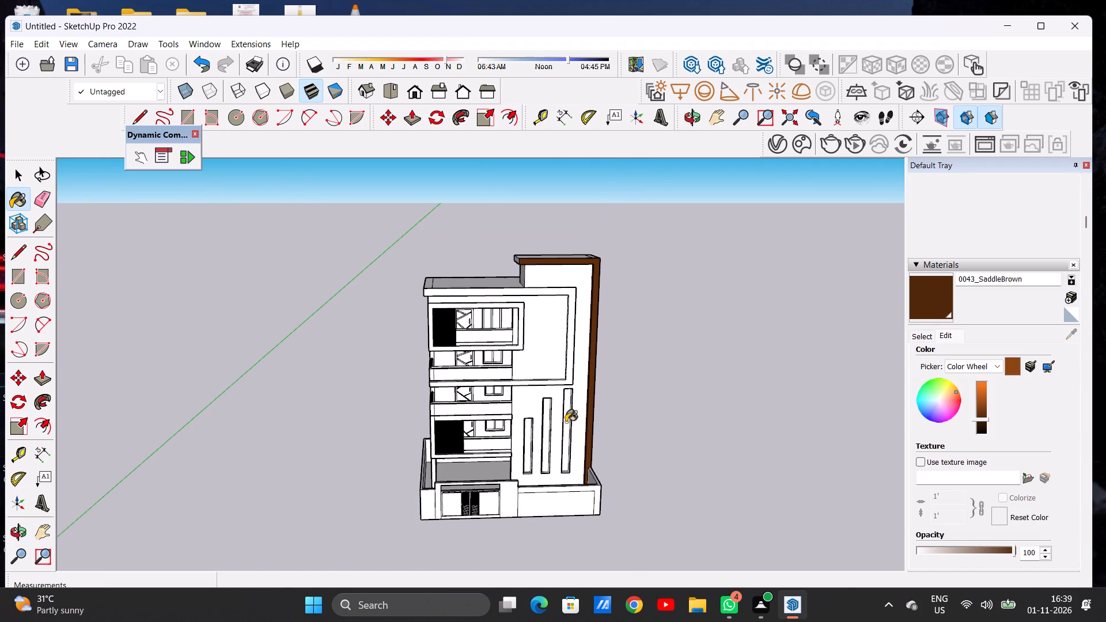
{"action": "left_click", "coordinate": [980, 426]}
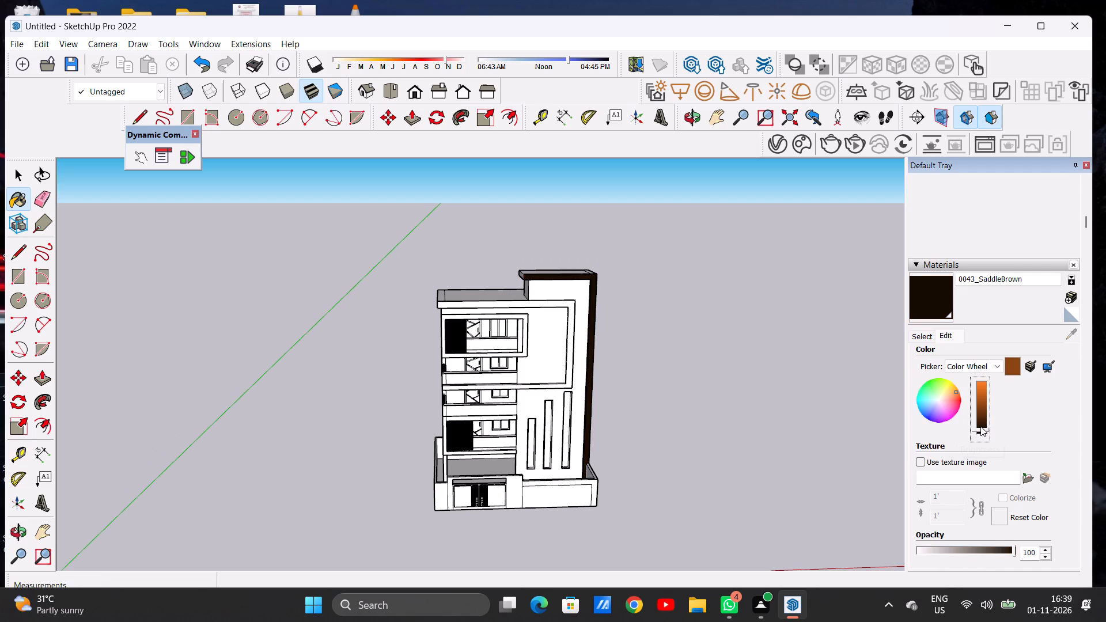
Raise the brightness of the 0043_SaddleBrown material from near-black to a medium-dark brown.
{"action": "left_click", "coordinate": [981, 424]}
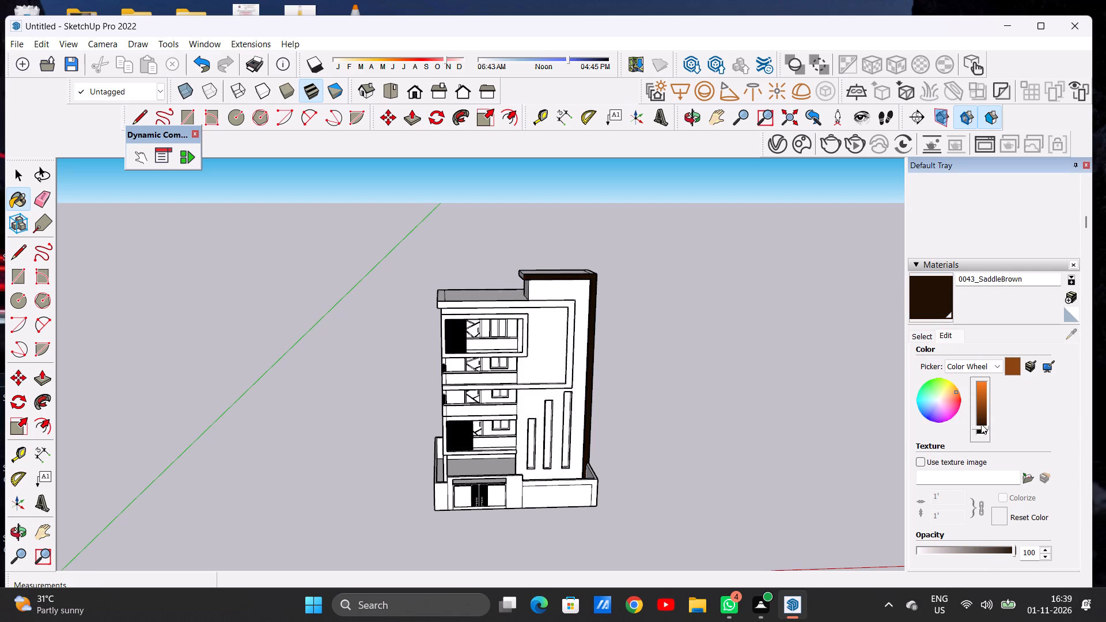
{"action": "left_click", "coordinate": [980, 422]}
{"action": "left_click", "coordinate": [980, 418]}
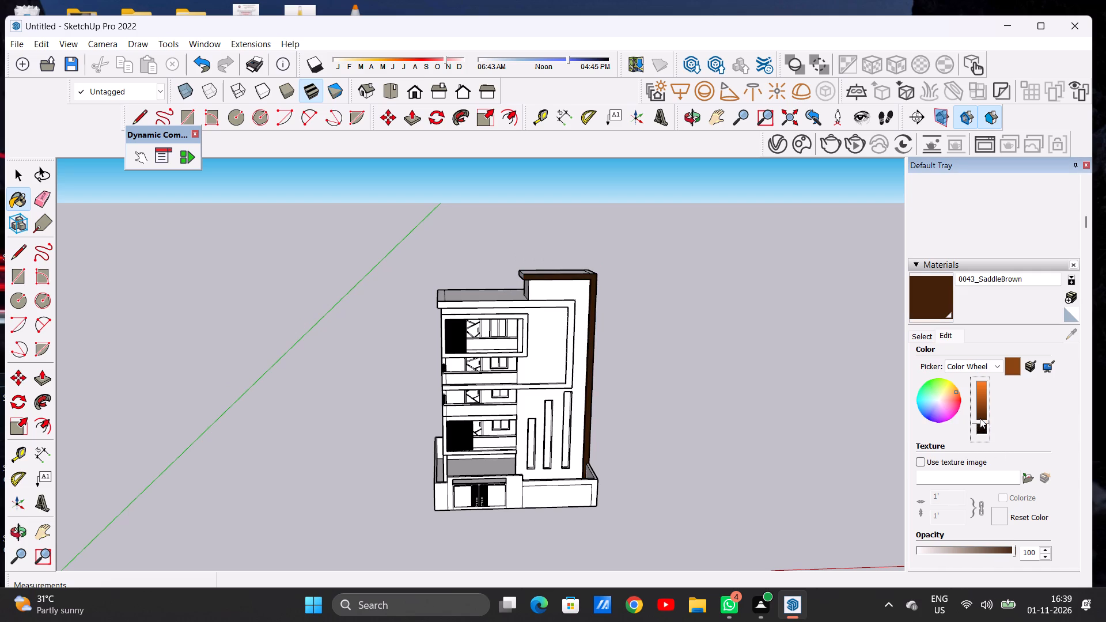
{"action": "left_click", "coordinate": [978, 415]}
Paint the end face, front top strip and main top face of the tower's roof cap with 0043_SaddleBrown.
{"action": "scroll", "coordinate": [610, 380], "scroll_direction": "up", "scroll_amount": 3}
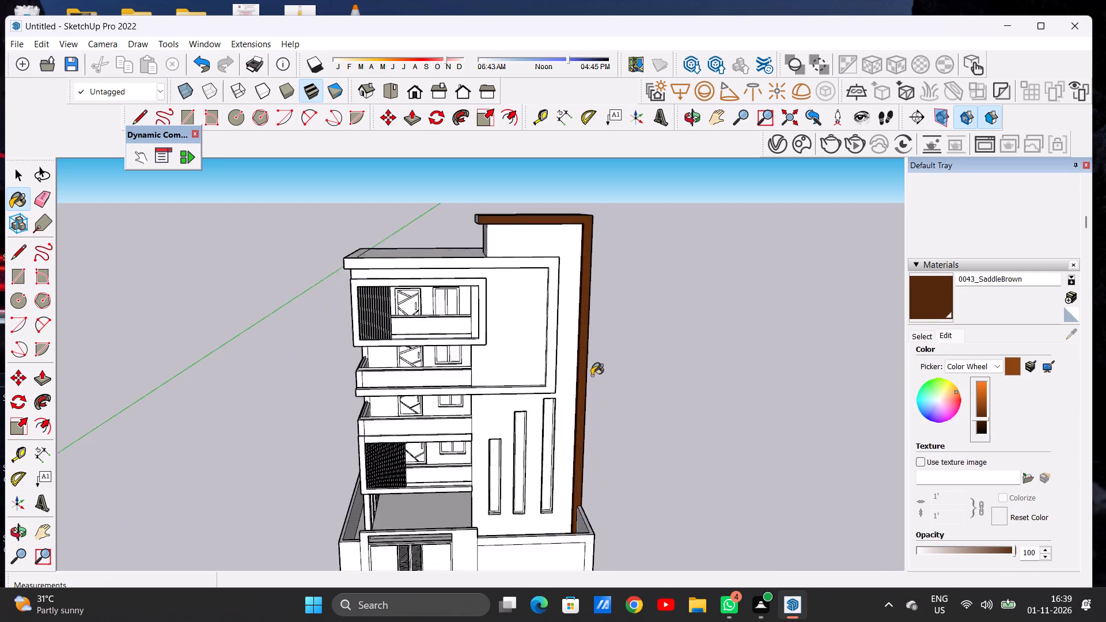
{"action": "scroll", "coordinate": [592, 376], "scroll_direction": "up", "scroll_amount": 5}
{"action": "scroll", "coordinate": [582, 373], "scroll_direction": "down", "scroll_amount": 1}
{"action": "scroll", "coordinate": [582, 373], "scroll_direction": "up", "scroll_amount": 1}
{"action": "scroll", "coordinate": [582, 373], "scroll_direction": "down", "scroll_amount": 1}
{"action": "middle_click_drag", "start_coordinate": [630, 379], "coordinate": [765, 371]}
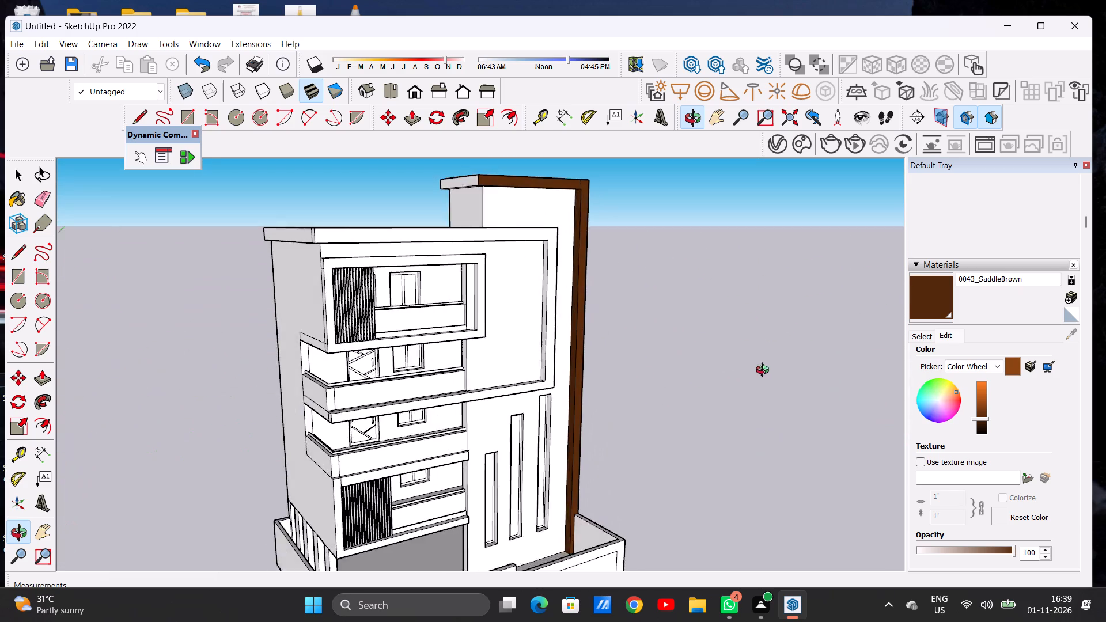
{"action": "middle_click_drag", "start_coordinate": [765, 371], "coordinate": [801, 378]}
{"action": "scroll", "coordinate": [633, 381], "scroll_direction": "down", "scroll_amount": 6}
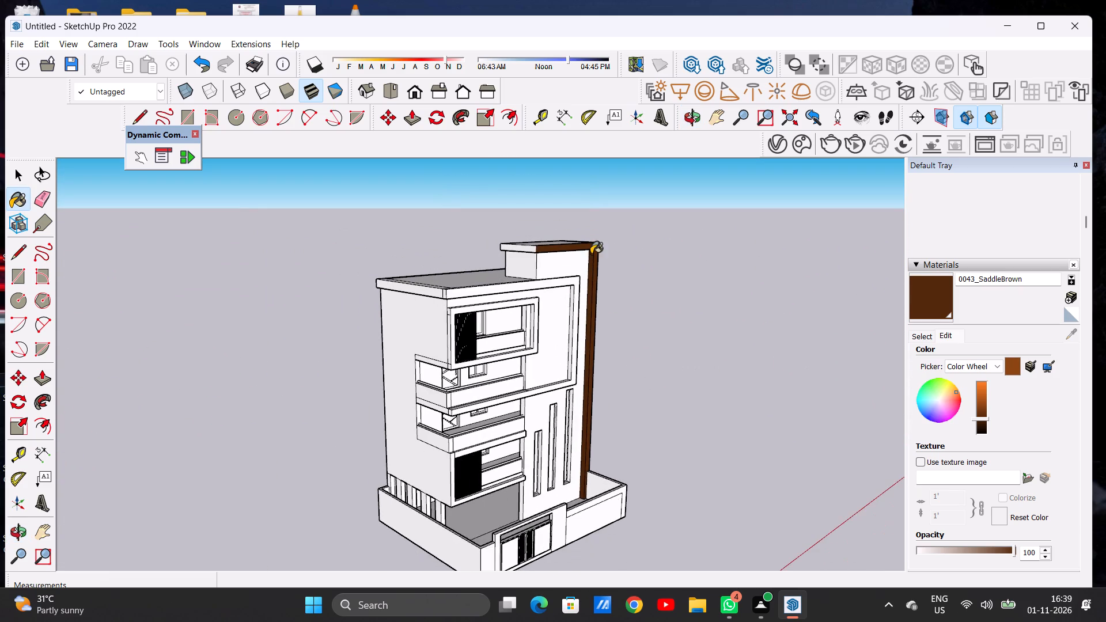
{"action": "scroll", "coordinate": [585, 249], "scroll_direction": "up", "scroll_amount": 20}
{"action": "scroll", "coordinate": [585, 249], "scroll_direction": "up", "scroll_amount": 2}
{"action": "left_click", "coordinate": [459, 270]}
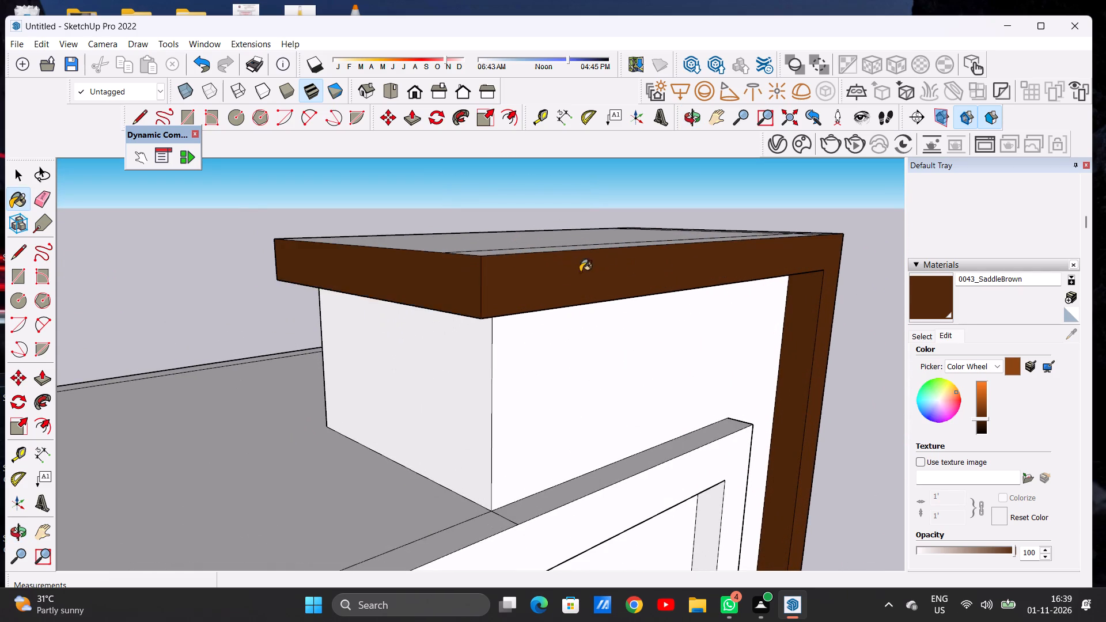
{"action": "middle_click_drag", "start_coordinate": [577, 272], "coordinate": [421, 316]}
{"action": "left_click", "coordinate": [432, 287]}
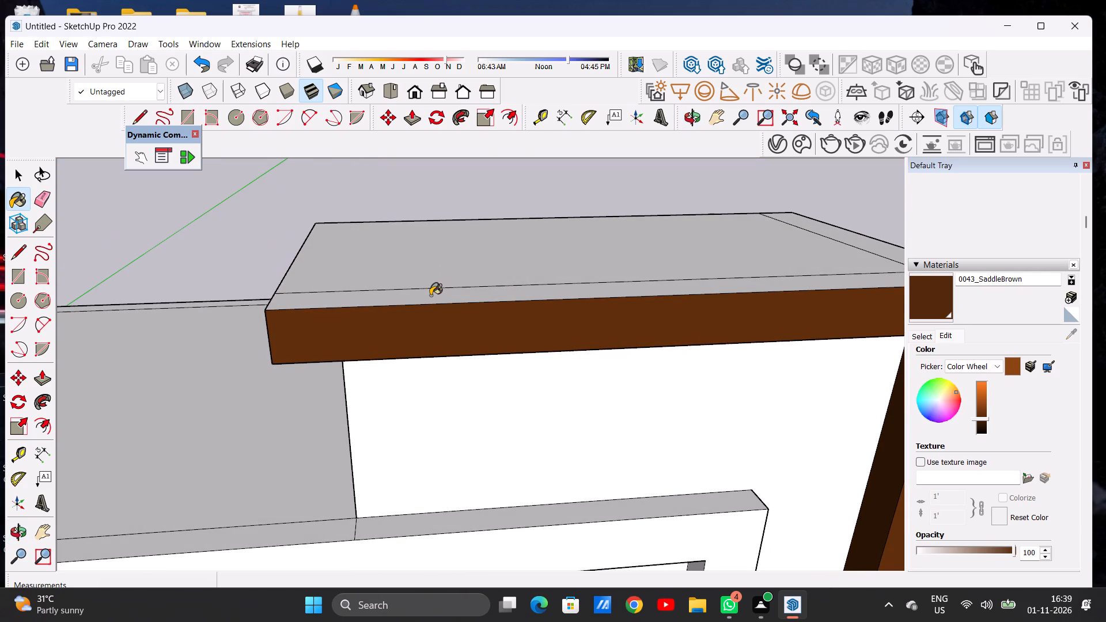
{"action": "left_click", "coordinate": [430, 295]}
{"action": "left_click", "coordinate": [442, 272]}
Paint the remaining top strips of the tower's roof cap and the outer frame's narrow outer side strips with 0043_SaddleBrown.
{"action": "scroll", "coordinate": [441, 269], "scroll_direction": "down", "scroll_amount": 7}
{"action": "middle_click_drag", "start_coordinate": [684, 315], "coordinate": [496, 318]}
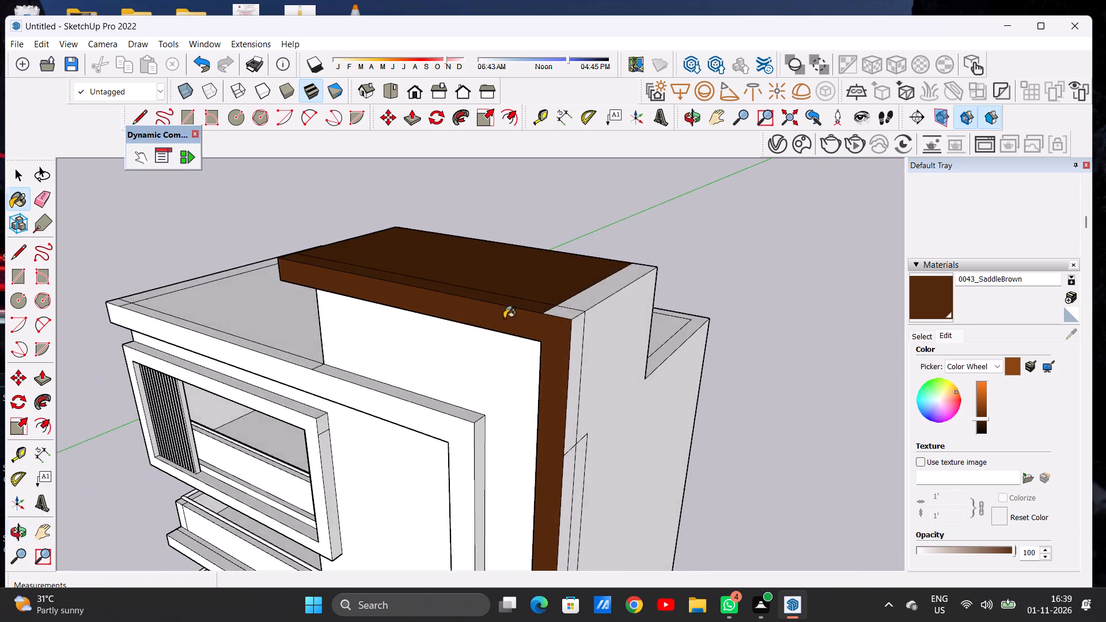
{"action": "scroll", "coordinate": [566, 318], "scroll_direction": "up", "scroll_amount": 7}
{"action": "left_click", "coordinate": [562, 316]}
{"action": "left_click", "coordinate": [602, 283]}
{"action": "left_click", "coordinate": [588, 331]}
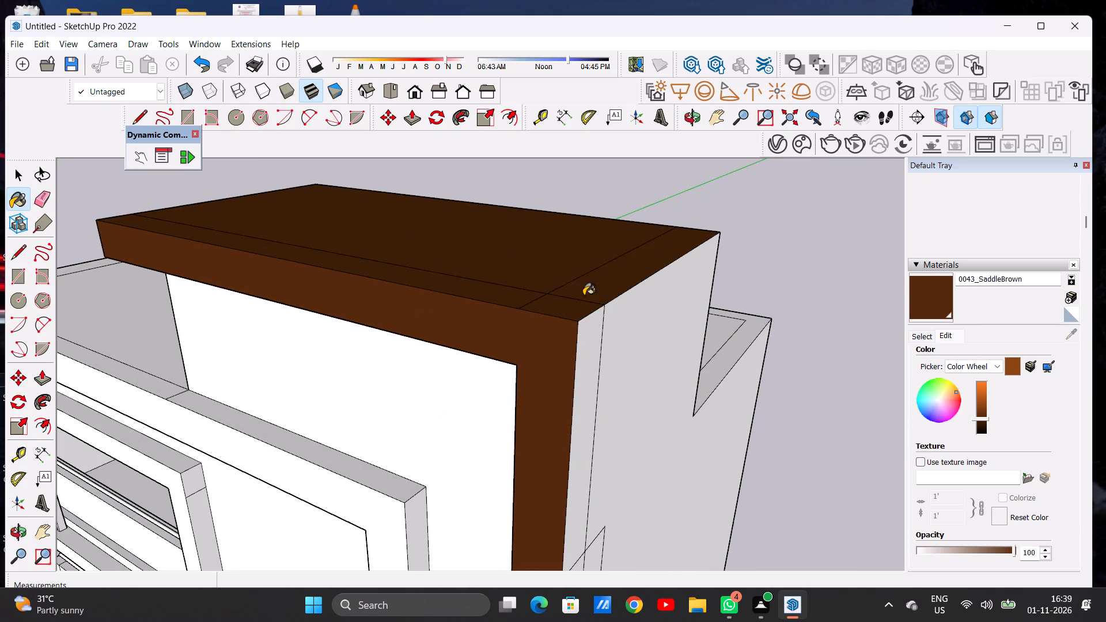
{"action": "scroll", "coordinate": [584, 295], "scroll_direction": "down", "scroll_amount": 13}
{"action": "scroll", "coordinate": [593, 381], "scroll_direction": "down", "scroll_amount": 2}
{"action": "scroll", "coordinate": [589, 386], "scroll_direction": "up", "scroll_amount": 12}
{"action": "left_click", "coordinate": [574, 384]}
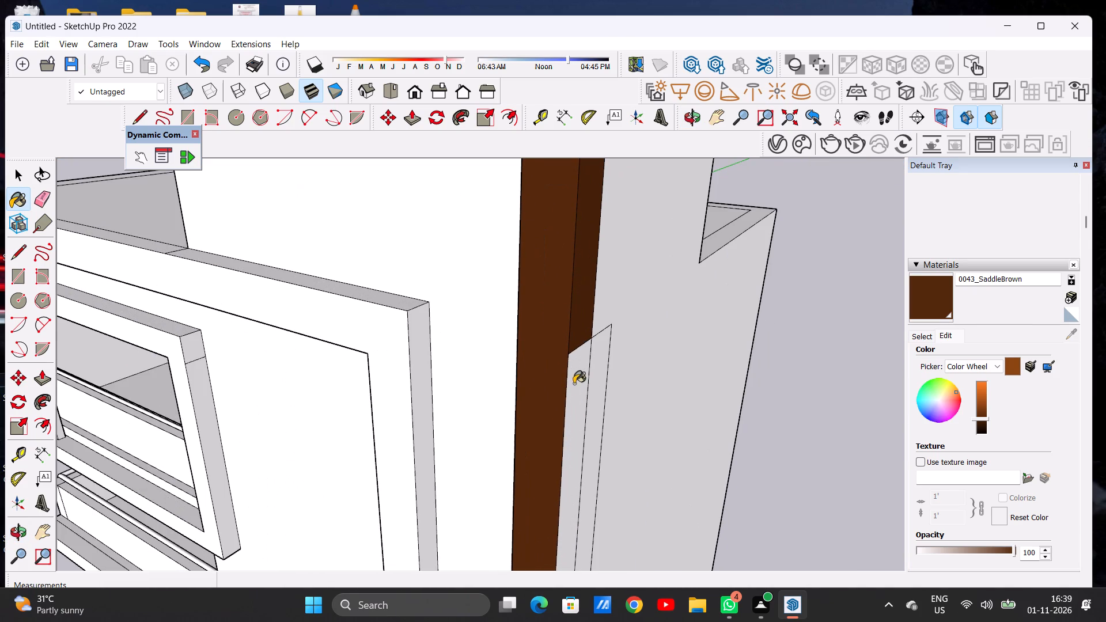
Examine the brown tower frame against the white facade from a distance, from the side and up close.
{"action": "scroll", "coordinate": [590, 283], "scroll_direction": "down", "scroll_amount": 2}
{"action": "scroll", "coordinate": [590, 283], "scroll_direction": "up", "scroll_amount": 1}
{"action": "scroll", "coordinate": [590, 283], "scroll_direction": "down", "scroll_amount": 18}
{"action": "scroll", "coordinate": [584, 276], "scroll_direction": "up", "scroll_amount": 1}
{"action": "scroll", "coordinate": [584, 276], "scroll_direction": "down", "scroll_amount": 4}
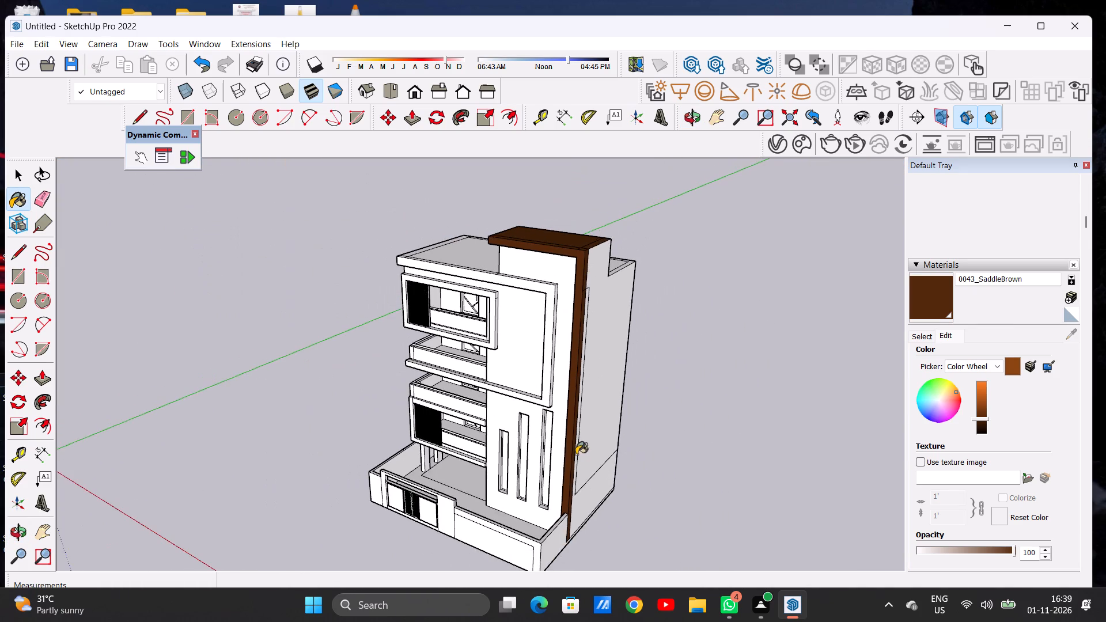
{"action": "middle_click_drag", "start_coordinate": [575, 455], "coordinate": [687, 435]}
{"action": "middle_click_drag", "start_coordinate": [536, 439], "coordinate": [571, 388]}
{"action": "scroll", "coordinate": [594, 377], "scroll_direction": "up", "scroll_amount": 4}
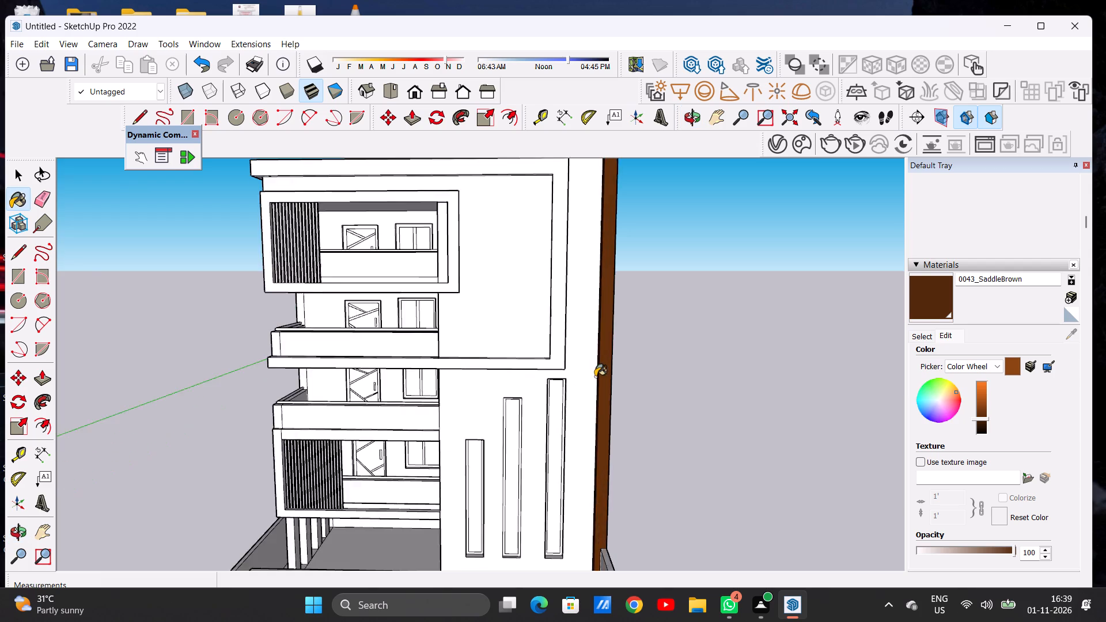
{"action": "scroll", "coordinate": [595, 377], "scroll_direction": "up", "scroll_amount": 13}
{"action": "scroll", "coordinate": [609, 362], "scroll_direction": "down", "scroll_amount": 8}
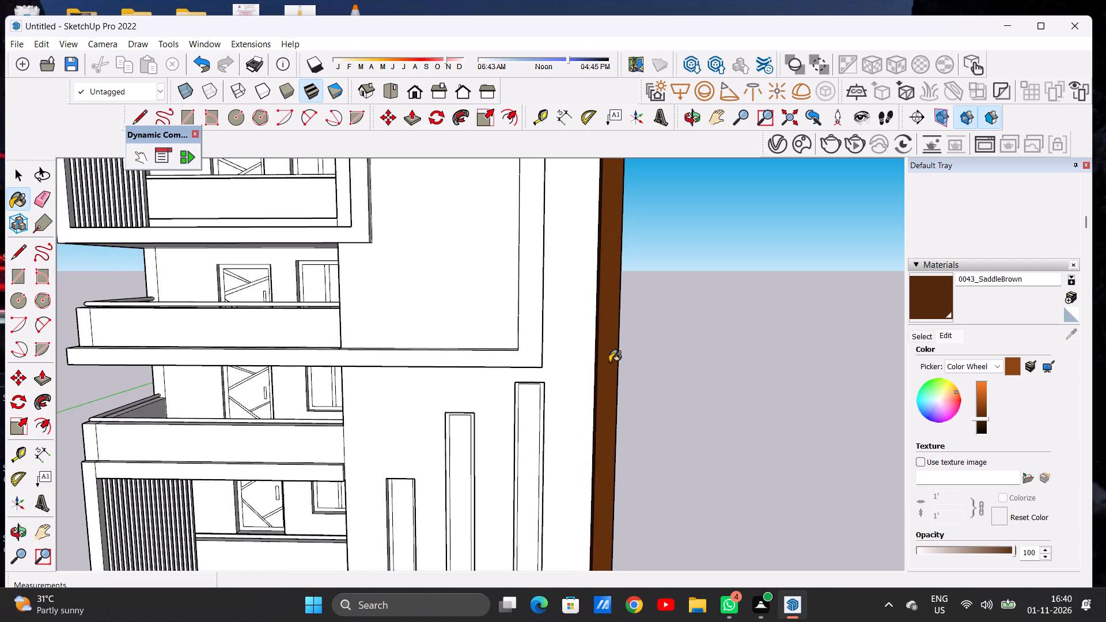
{"action": "scroll", "coordinate": [607, 359], "scroll_direction": "down", "scroll_amount": 16}
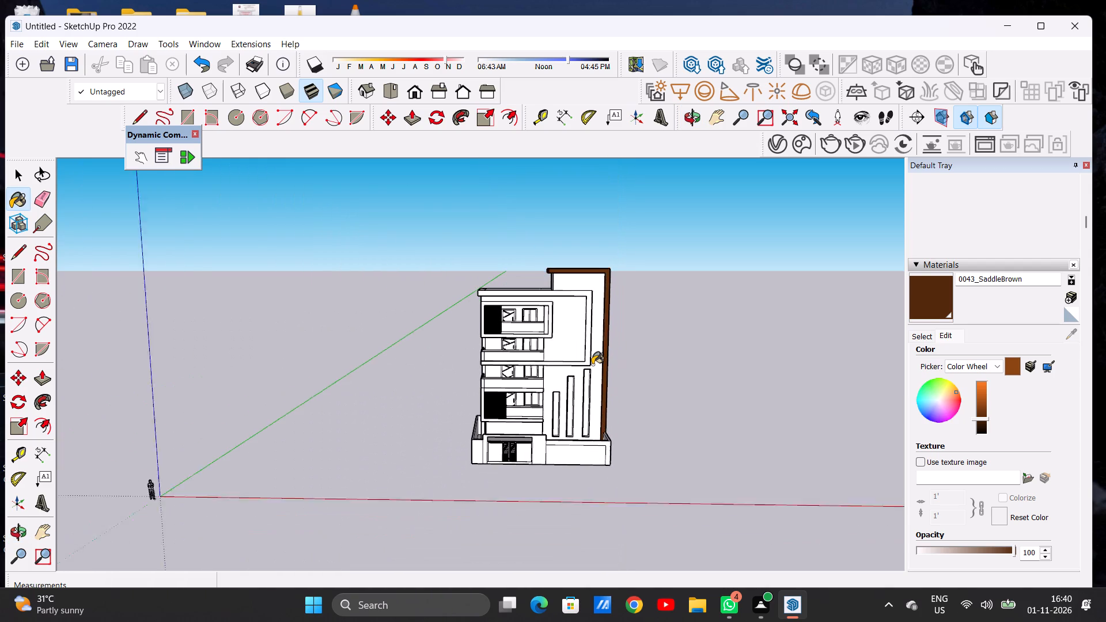
{"action": "scroll", "coordinate": [592, 365], "scroll_direction": "down", "scroll_amount": 1}
{"action": "scroll", "coordinate": [617, 383], "scroll_direction": "up", "scroll_amount": 7}
{"action": "scroll", "coordinate": [591, 384], "scroll_direction": "down", "scroll_amount": 1}
{"action": "scroll", "coordinate": [591, 384], "scroll_direction": "up", "scroll_amount": 4}
{"action": "scroll", "coordinate": [591, 384], "scroll_direction": "down", "scroll_amount": 1}
{"action": "scroll", "coordinate": [591, 384], "scroll_direction": "up", "scroll_amount": 1}
{"action": "middle_click_drag", "start_coordinate": [605, 382], "coordinate": [675, 396]}
{"action": "scroll", "coordinate": [596, 408], "scroll_direction": "up", "scroll_amount": 2}
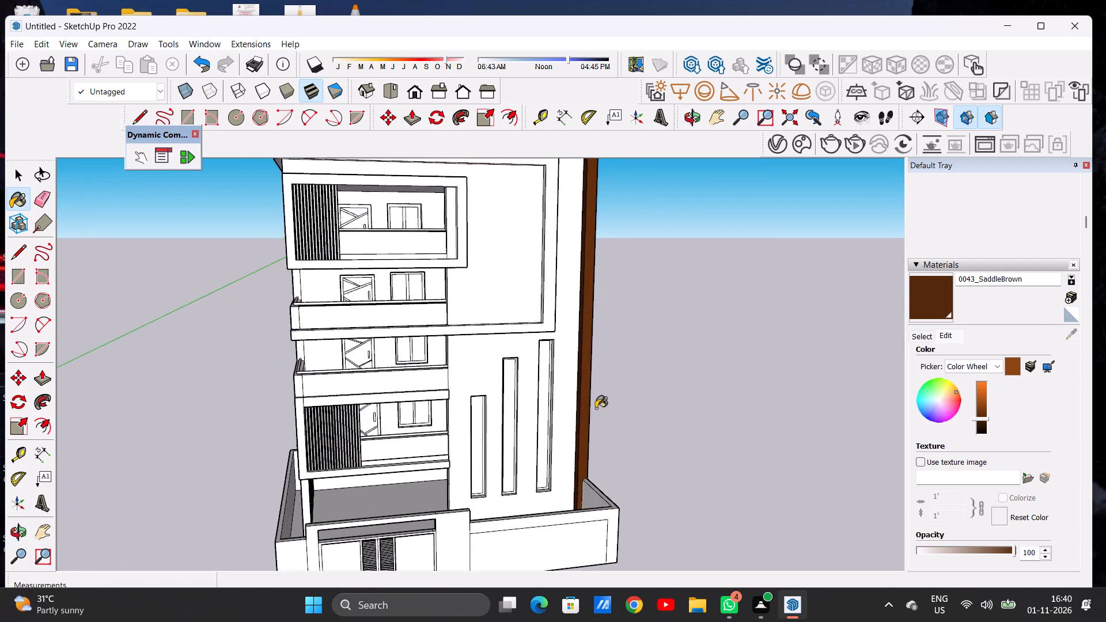
{"action": "scroll", "coordinate": [596, 408], "scroll_direction": "down", "scroll_amount": 1}
{"action": "scroll", "coordinate": [596, 408], "scroll_direction": "up", "scroll_amount": 14}
{"action": "scroll", "coordinate": [590, 392], "scroll_direction": "down", "scroll_amount": 2}
{"action": "scroll", "coordinate": [600, 384], "scroll_direction": "up", "scroll_amount": 2}
{"action": "scroll", "coordinate": [600, 384], "scroll_direction": "down", "scroll_amount": 1}
{"action": "scroll", "coordinate": [600, 384], "scroll_direction": "up", "scroll_amount": 2}
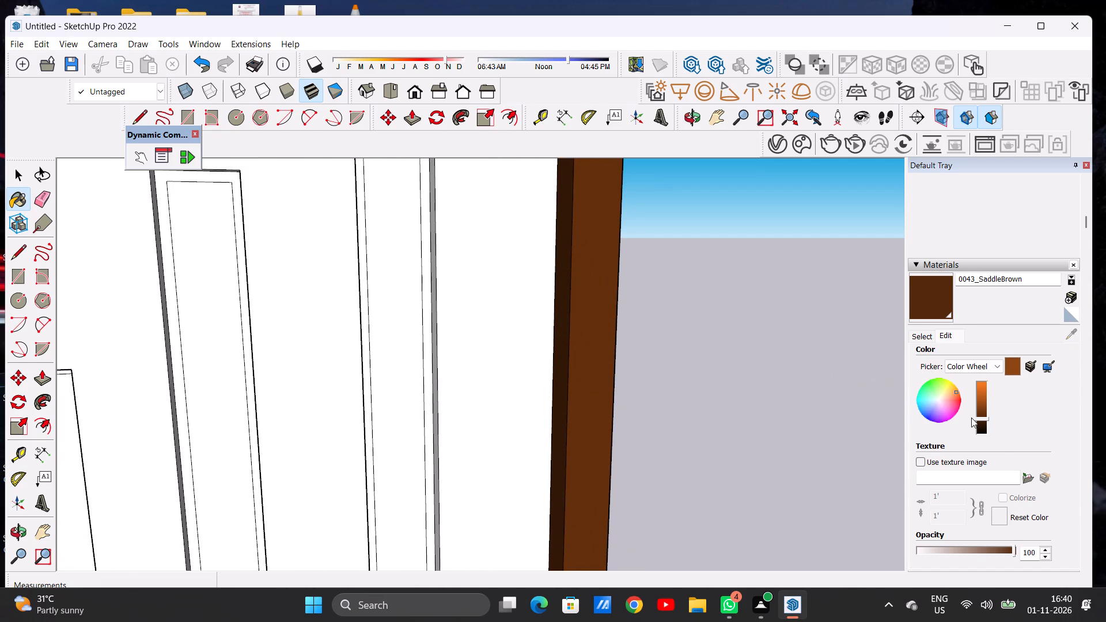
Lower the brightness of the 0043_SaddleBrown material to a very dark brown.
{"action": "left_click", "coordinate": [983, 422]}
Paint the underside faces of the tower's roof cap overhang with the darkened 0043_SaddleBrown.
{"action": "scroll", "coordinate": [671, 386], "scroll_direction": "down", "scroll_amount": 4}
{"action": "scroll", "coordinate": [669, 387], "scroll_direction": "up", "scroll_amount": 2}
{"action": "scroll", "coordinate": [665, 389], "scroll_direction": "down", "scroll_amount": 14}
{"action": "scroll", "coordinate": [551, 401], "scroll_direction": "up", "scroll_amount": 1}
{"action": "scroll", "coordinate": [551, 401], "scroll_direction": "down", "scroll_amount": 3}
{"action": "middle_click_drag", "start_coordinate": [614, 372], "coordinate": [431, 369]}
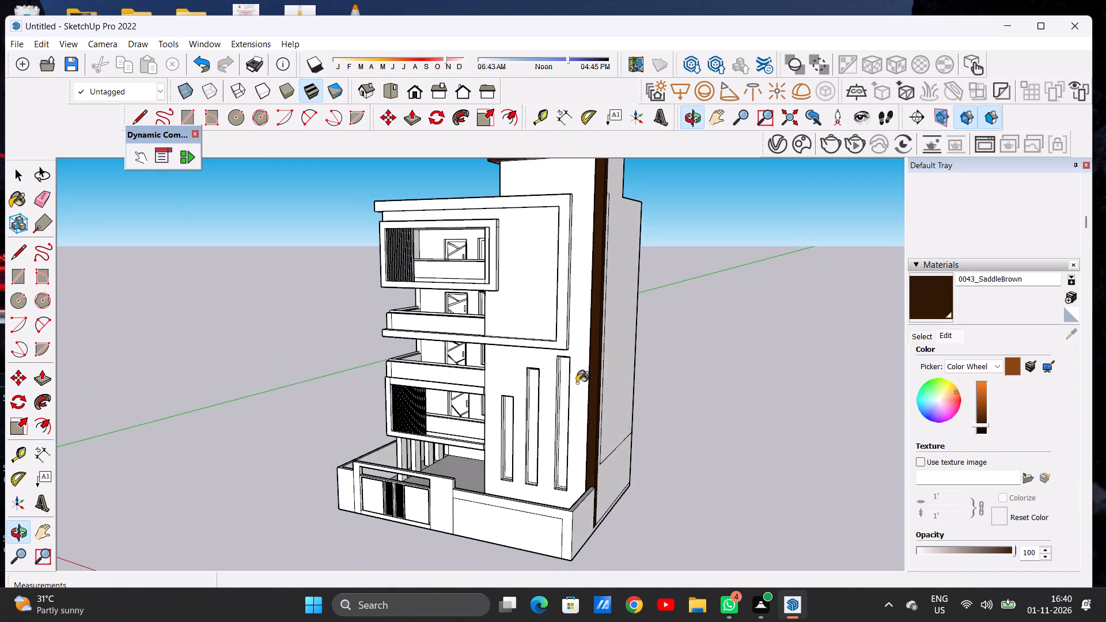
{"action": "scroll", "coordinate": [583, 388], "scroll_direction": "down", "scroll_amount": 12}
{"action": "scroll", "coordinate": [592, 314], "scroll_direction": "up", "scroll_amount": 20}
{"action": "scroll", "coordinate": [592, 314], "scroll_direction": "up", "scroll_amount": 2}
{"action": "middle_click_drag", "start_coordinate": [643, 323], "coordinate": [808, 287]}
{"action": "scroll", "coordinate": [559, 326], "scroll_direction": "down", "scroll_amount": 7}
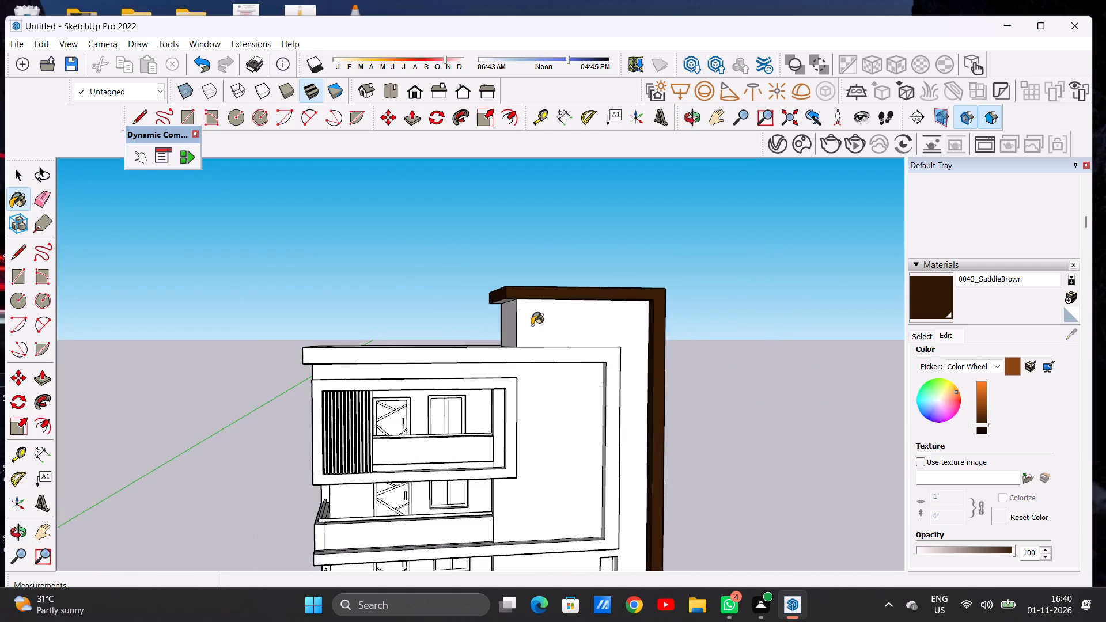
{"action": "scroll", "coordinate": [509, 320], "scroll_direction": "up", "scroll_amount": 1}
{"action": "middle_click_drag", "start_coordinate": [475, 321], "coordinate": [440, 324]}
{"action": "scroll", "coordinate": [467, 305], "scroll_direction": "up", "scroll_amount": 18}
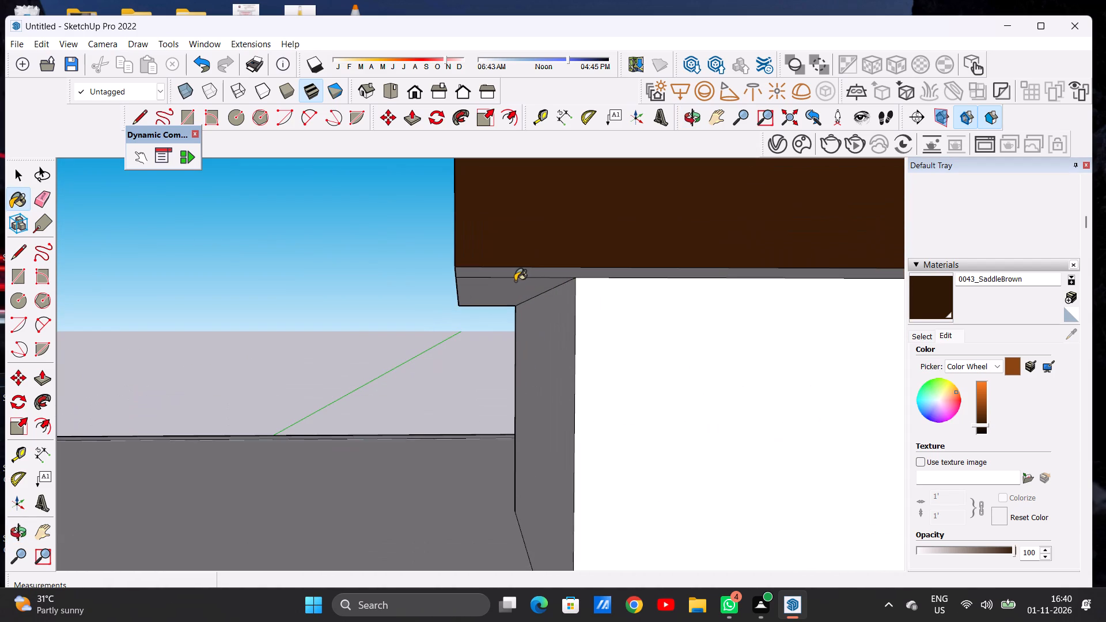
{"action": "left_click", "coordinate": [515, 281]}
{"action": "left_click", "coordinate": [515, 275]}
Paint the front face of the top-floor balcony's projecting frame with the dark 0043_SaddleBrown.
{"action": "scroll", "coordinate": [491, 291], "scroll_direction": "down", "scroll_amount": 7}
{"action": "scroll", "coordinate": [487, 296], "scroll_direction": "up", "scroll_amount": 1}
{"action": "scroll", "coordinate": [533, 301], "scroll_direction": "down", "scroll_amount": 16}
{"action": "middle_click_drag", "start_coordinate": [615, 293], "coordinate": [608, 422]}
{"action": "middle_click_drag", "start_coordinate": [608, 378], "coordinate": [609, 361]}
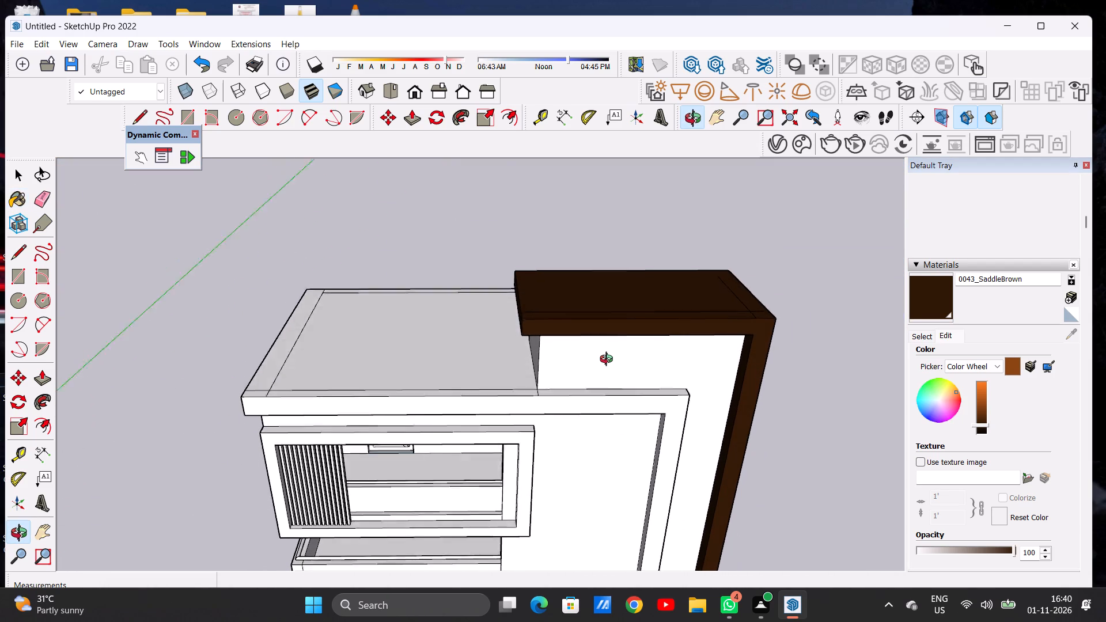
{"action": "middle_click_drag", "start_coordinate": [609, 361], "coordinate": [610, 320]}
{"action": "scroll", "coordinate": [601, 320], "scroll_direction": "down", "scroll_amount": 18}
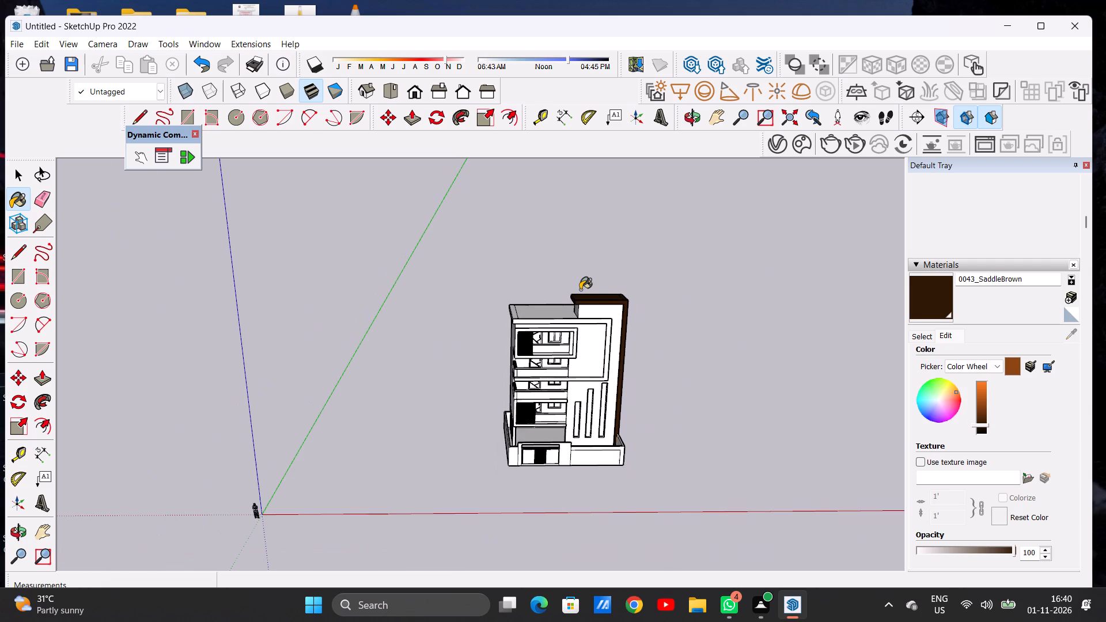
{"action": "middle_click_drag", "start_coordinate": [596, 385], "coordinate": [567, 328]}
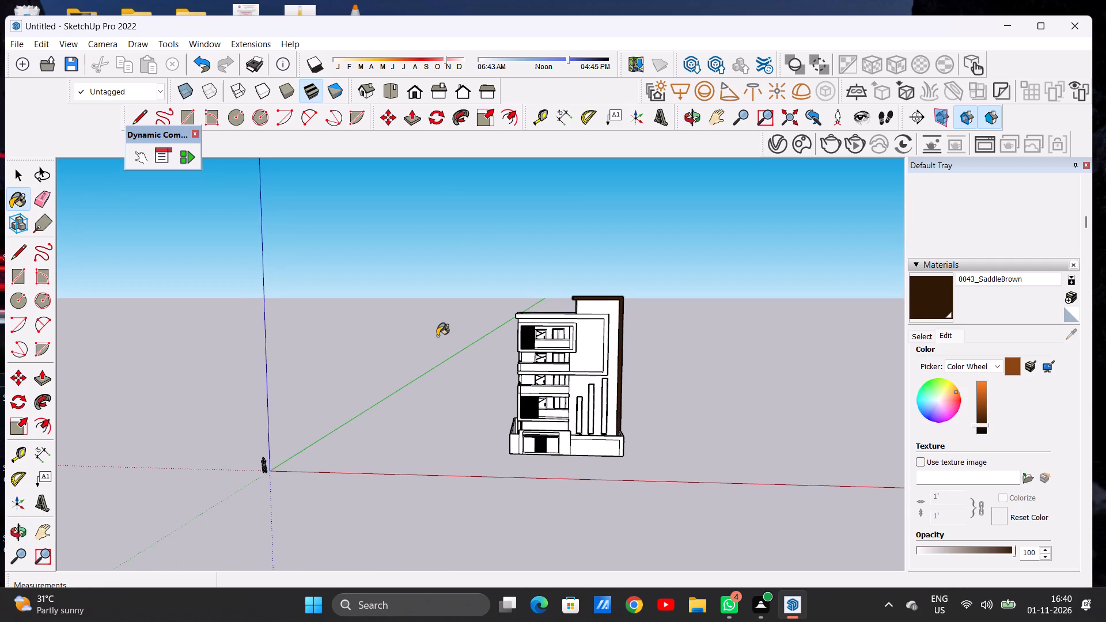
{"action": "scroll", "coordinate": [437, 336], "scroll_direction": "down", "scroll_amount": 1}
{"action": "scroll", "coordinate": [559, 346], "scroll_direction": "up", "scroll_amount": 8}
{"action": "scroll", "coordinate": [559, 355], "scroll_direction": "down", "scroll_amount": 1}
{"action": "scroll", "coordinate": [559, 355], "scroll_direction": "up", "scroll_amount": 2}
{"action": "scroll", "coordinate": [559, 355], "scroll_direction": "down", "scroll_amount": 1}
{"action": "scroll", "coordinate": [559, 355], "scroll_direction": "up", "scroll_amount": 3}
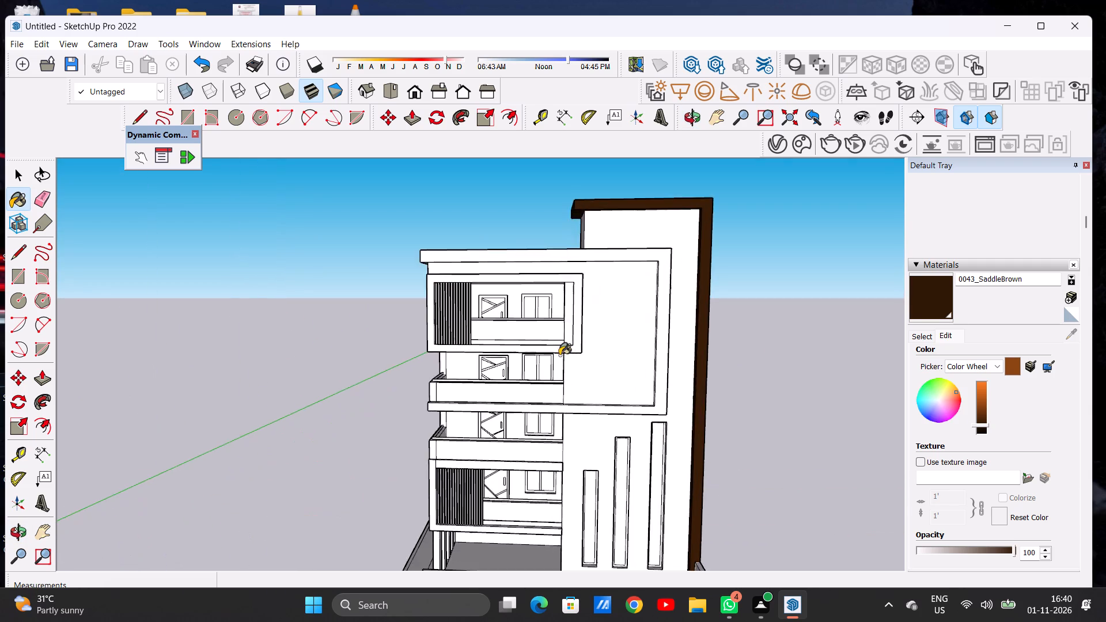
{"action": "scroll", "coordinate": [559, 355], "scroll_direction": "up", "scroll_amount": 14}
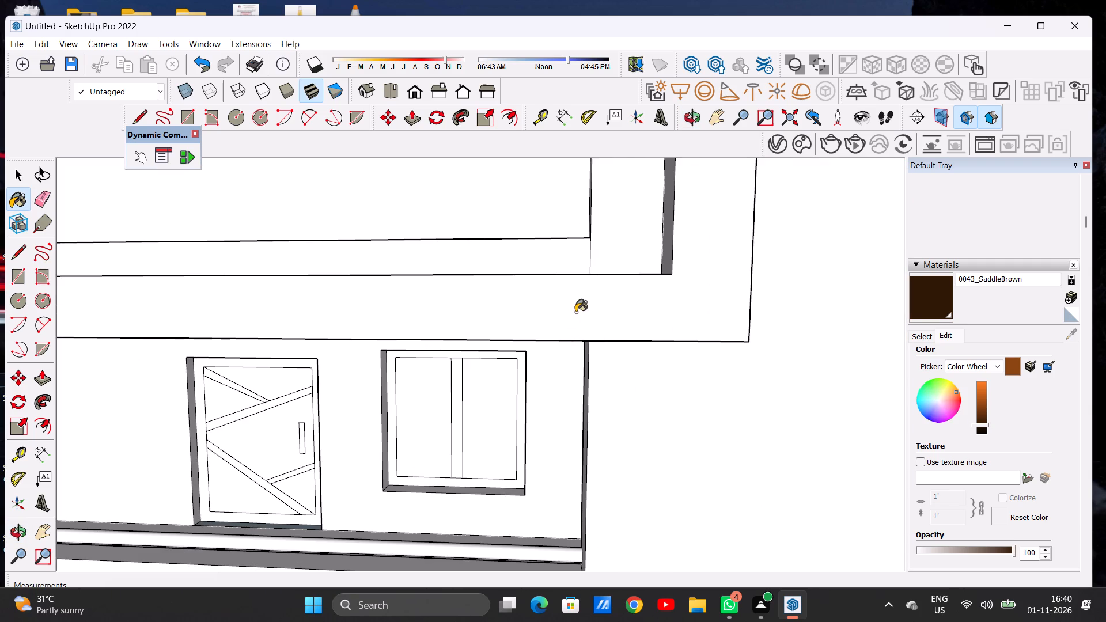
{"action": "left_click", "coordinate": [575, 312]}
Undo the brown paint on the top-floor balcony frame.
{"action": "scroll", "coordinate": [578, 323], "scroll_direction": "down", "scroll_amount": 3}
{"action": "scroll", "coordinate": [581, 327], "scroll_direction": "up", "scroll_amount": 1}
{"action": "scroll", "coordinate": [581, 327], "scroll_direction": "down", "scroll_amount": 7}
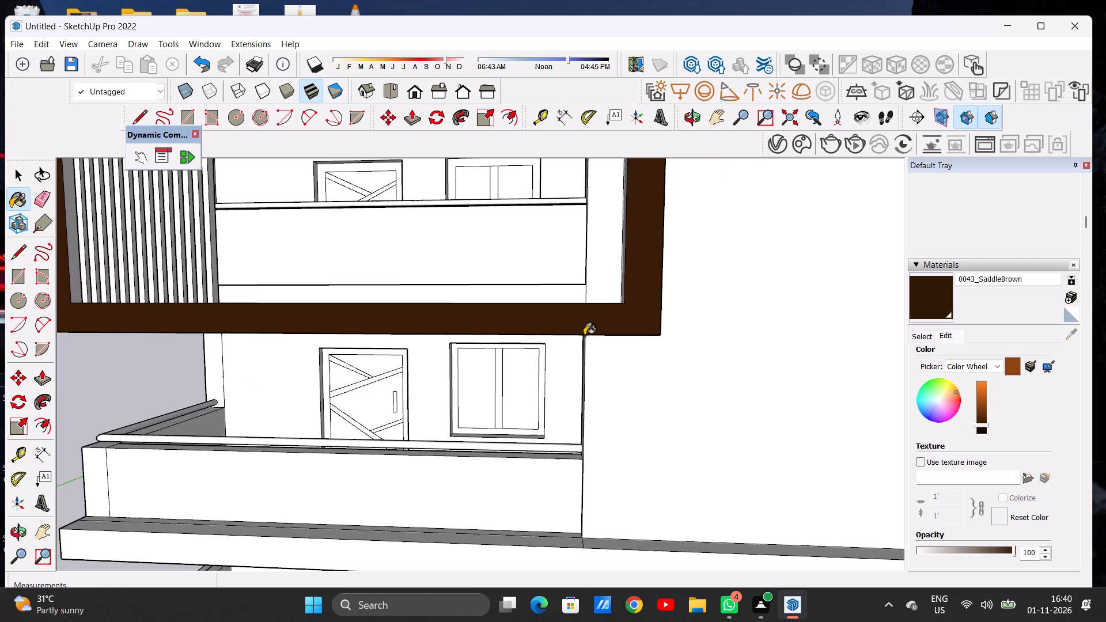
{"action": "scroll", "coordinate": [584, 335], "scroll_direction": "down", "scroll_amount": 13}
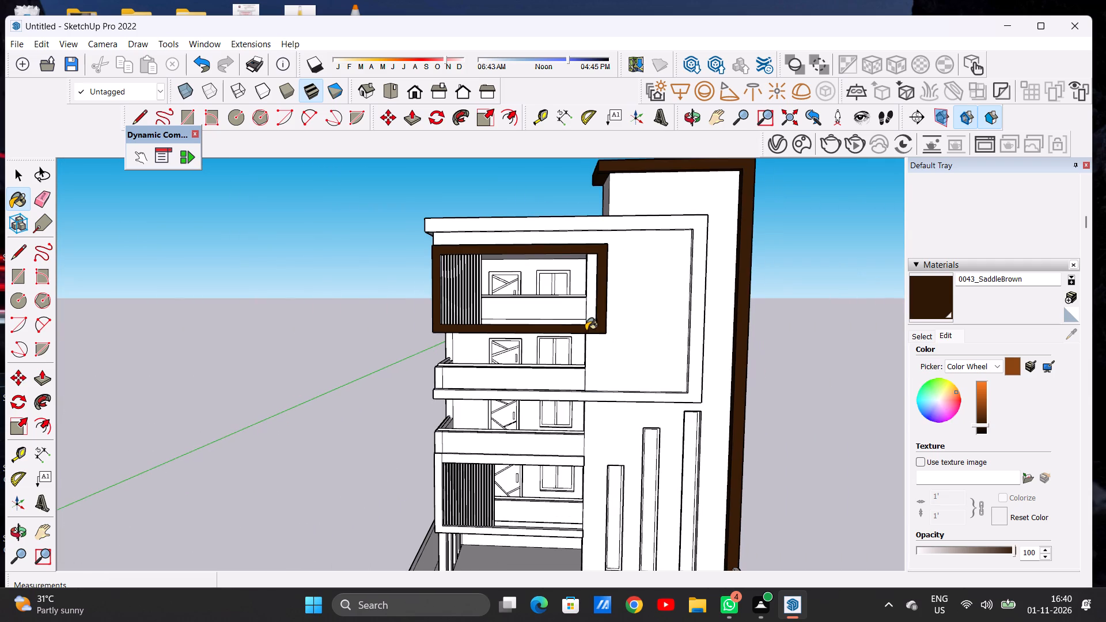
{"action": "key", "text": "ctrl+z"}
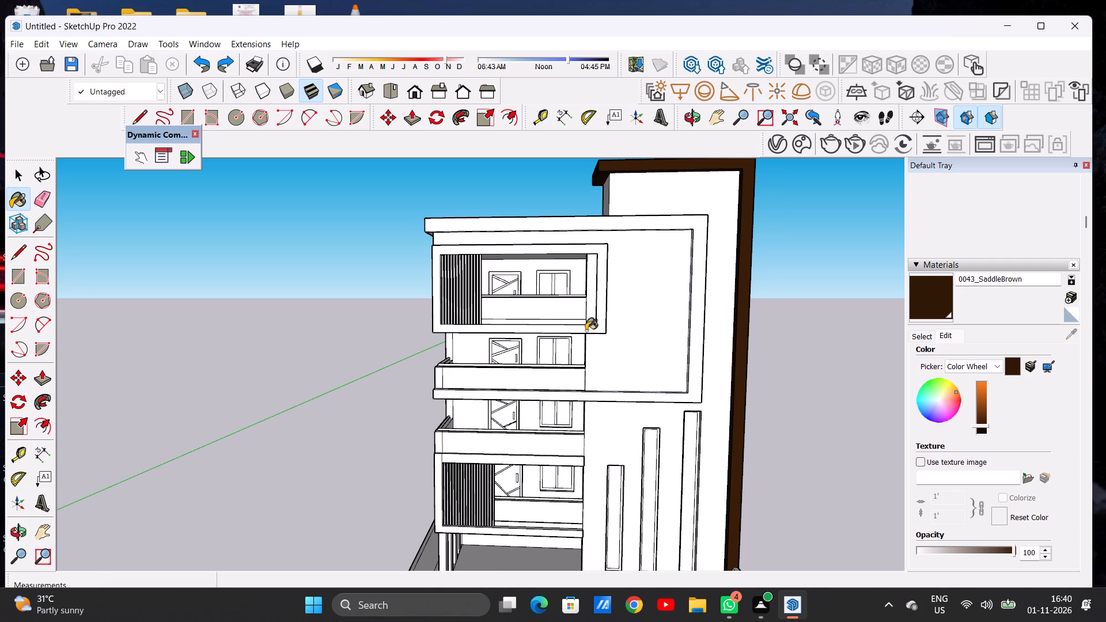
Undo all the SaddleBrown painting and brightness changes on the tower frame and roof cap.
{"action": "key", "text": "space"}
{"action": "key", "text": "ctrl+z"}
{"action": "key", "text": "ctrl+z"}
{"action": "key", "text": "ctrl+z"}
{"action": "key", "text": "ctrl+z"}
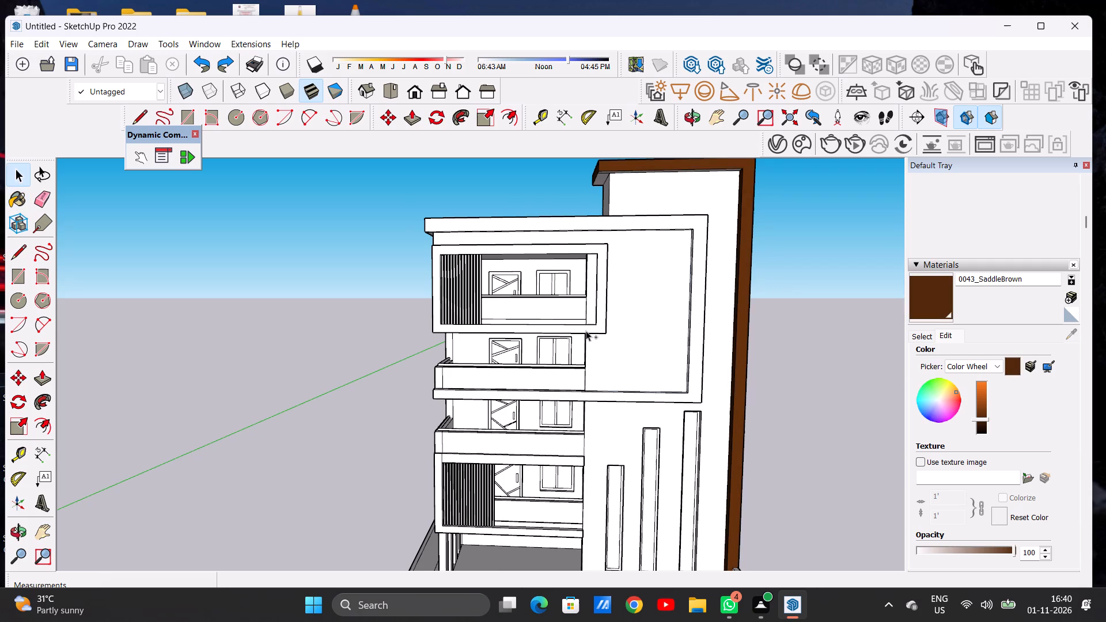
{"action": "key", "text": "ctrl+z"}
{"action": "key", "text": "ctrl+z"}
{"action": "key", "text": "ctrl+z"}
{"action": "key", "text": "ctrl+z"}
{"action": "key", "text": "ctrl+z"}
{"action": "key", "text": "ctrl+z"}
{"action": "key", "text": "ctrl+z"}
{"action": "key", "text": "ctrl+z"}
{"action": "key", "text": "ctrl+z"}
{"action": "key", "text": "ctrl+z"}
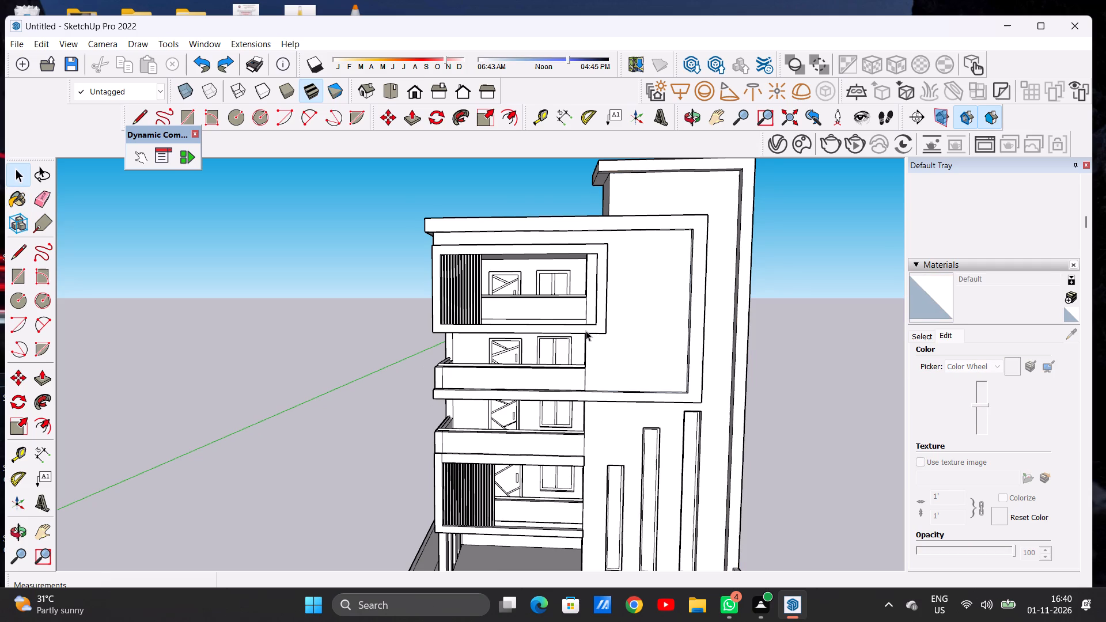
Paint the front face of the tower's projecting outer frame with Formica Graystone from the Synthetic Surfaces materials.
{"action": "left_click", "coordinate": [926, 336]}
{"action": "left_click", "coordinate": [978, 353]}
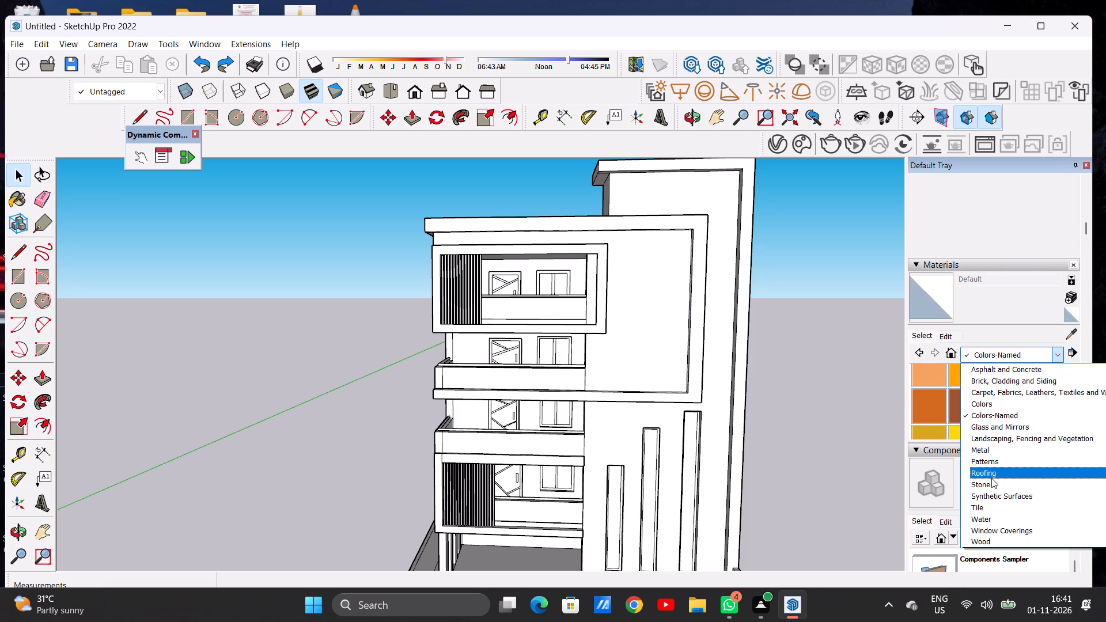
{"action": "left_click", "coordinate": [1011, 499]}
{"action": "left_click", "coordinate": [1003, 378]}
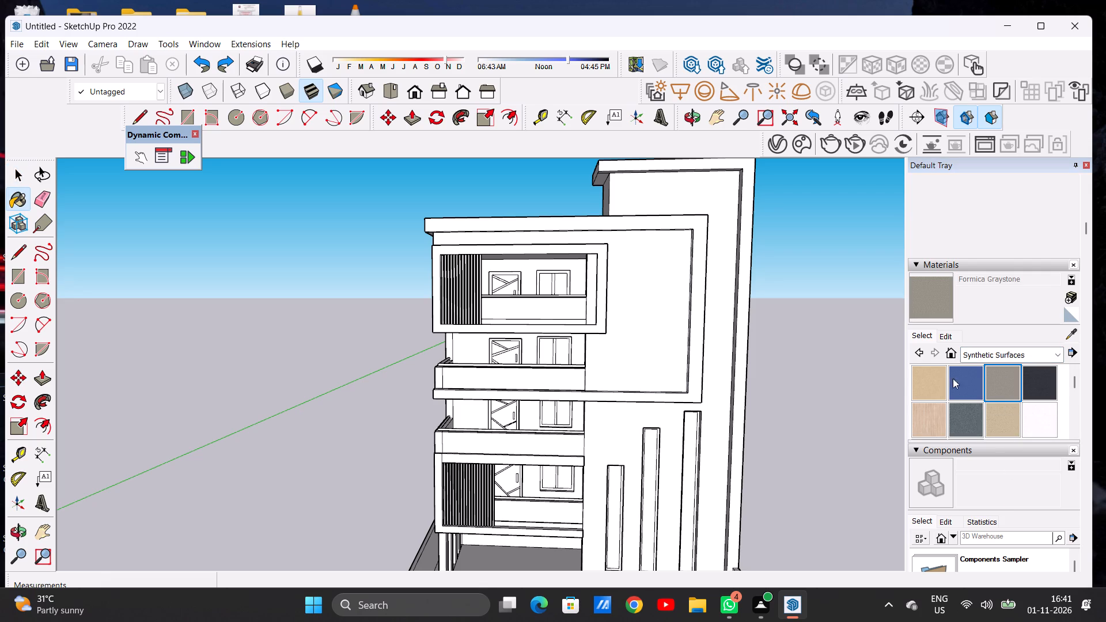
{"action": "scroll", "coordinate": [742, 400], "scroll_direction": "up", "scroll_amount": 2}
{"action": "scroll", "coordinate": [742, 400], "scroll_direction": "down", "scroll_amount": 1}
{"action": "scroll", "coordinate": [742, 400], "scroll_direction": "up", "scroll_amount": 2}
{"action": "scroll", "coordinate": [742, 400], "scroll_direction": "down", "scroll_amount": 1}
{"action": "left_click", "coordinate": [738, 397]}
Lower the brightness of the Formica Graystone material on the tower frame to a dark gray.
{"action": "scroll", "coordinate": [738, 397], "scroll_direction": "down", "scroll_amount": 13}
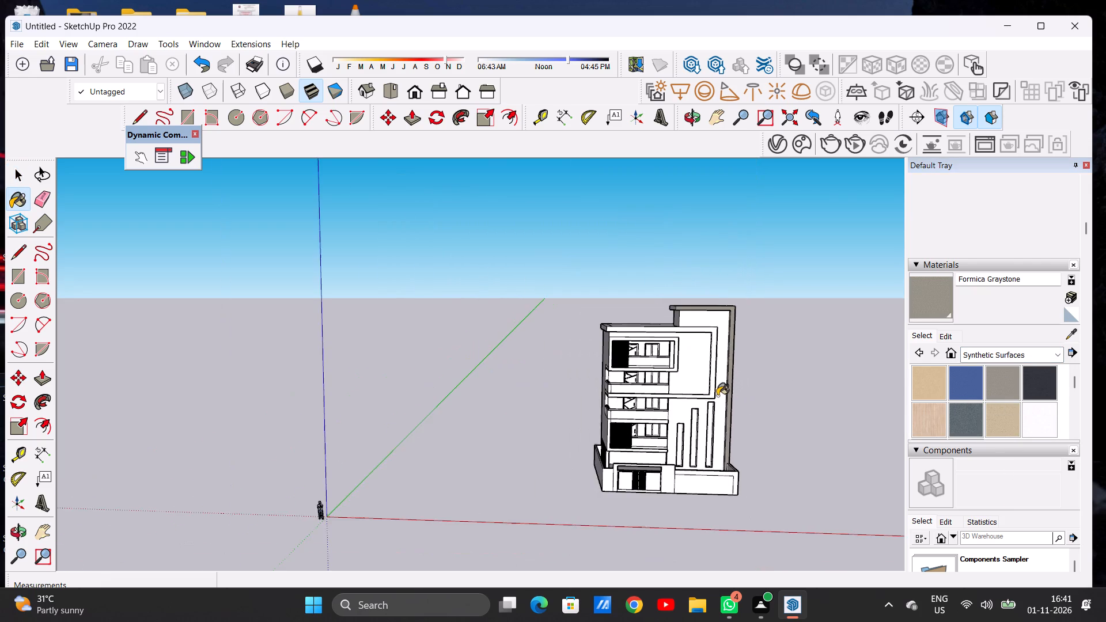
{"action": "middle_click_drag", "start_coordinate": [717, 394], "coordinate": [695, 411]}
{"action": "scroll", "coordinate": [732, 406], "scroll_direction": "up", "scroll_amount": 9}
{"action": "scroll", "coordinate": [753, 408], "scroll_direction": "down", "scroll_amount": 1}
{"action": "scroll", "coordinate": [753, 408], "scroll_direction": "up", "scroll_amount": 10}
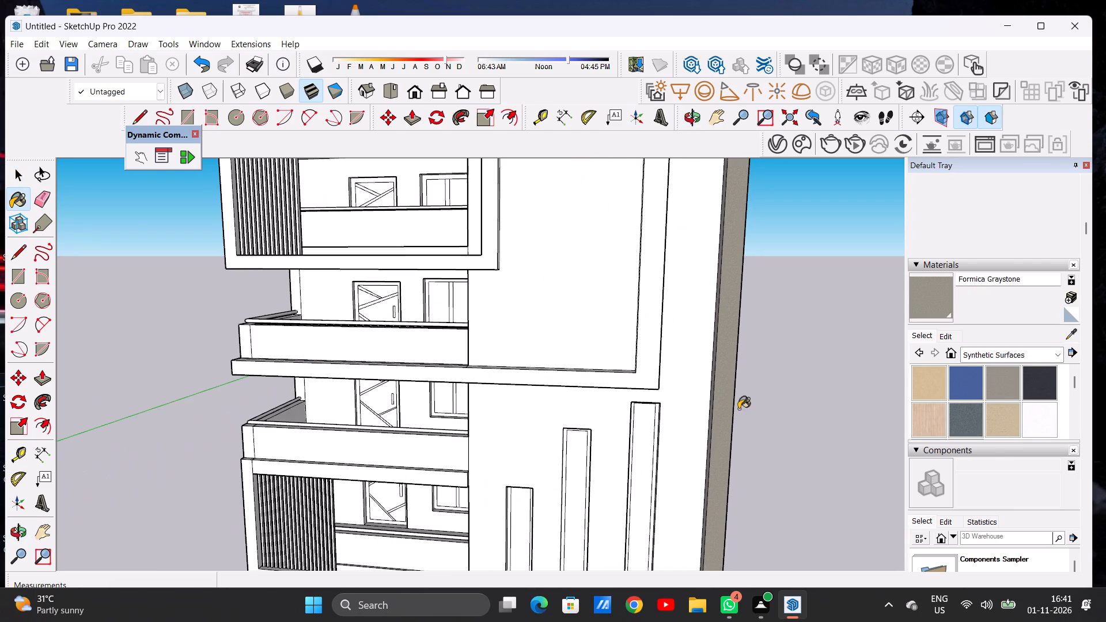
{"action": "left_click", "coordinate": [941, 340]}
{"action": "left_click", "coordinate": [982, 415]}
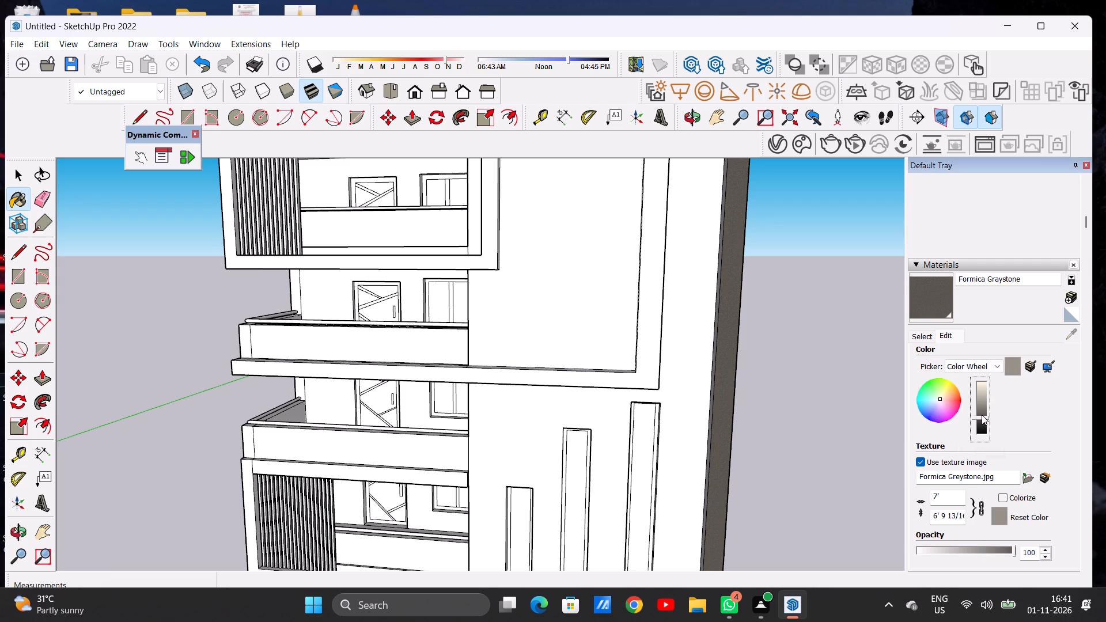
{"action": "scroll", "coordinate": [790, 414], "scroll_direction": "down", "scroll_amount": 7}
{"action": "middle_click_drag", "start_coordinate": [771, 406], "coordinate": [720, 381]}
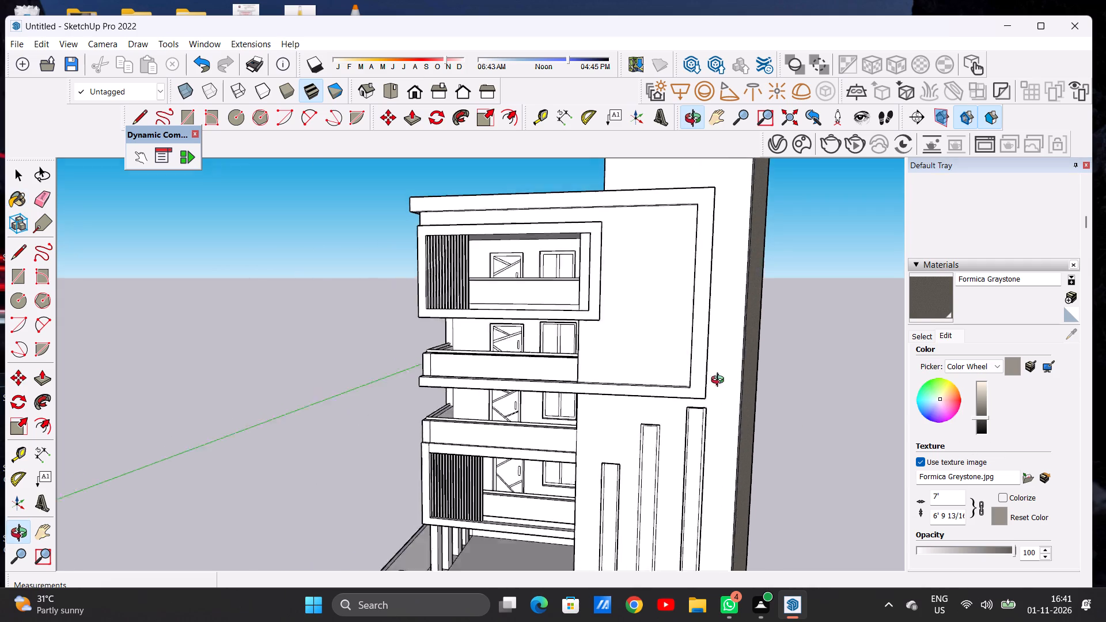
{"action": "middle_click_drag", "start_coordinate": [720, 381], "coordinate": [763, 389]}
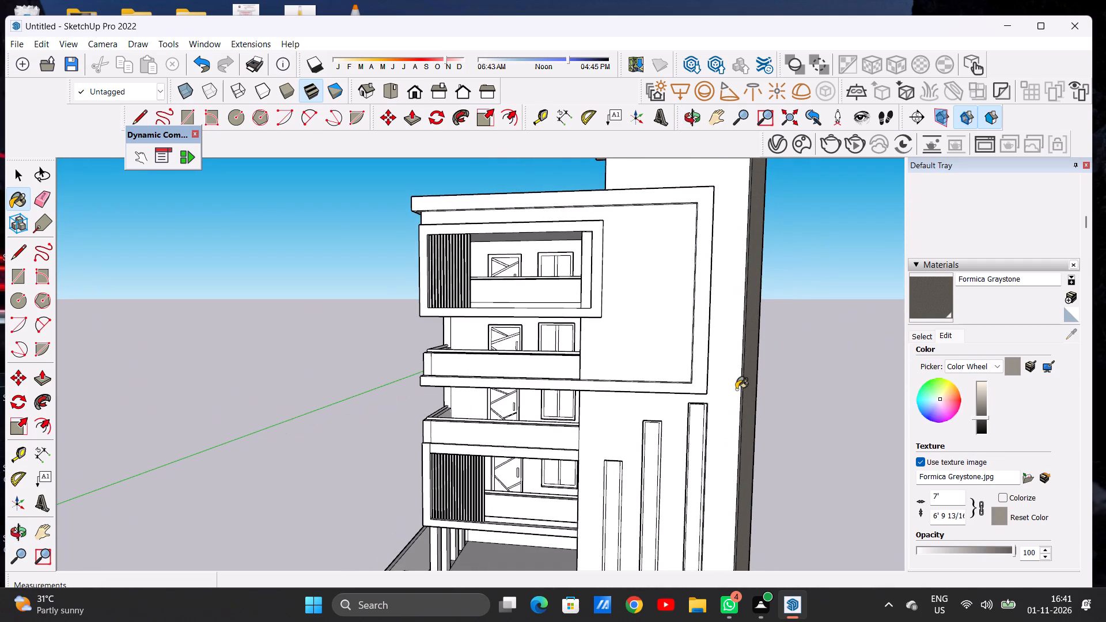
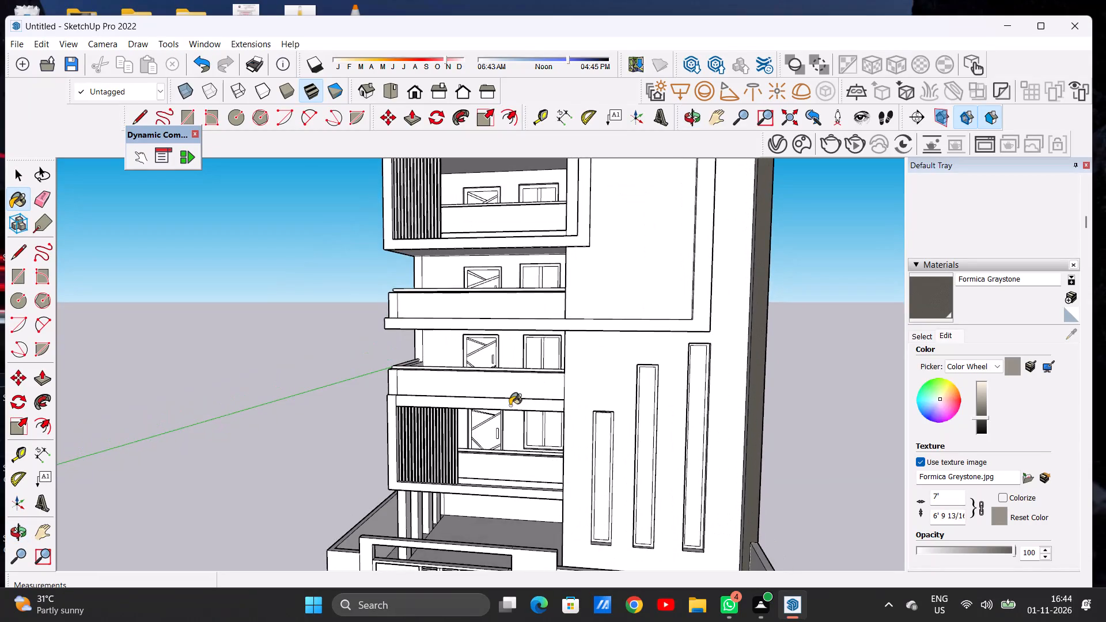
Undo the Formica Graystone painting and darkening on the tower frame.
{"action": "scroll", "coordinate": [490, 405], "scroll_direction": "down", "scroll_amount": 6}
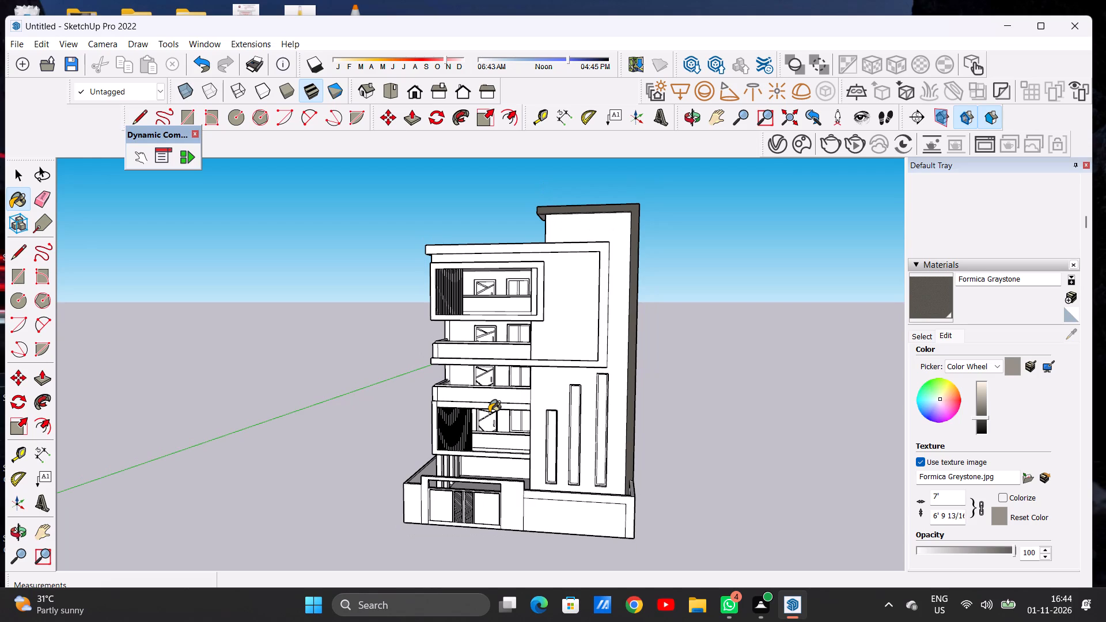
{"action": "middle_click_drag", "start_coordinate": [498, 389], "coordinate": [552, 479]}
{"action": "scroll", "coordinate": [599, 403], "scroll_direction": "up", "scroll_amount": 6}
{"action": "key", "text": "space"}
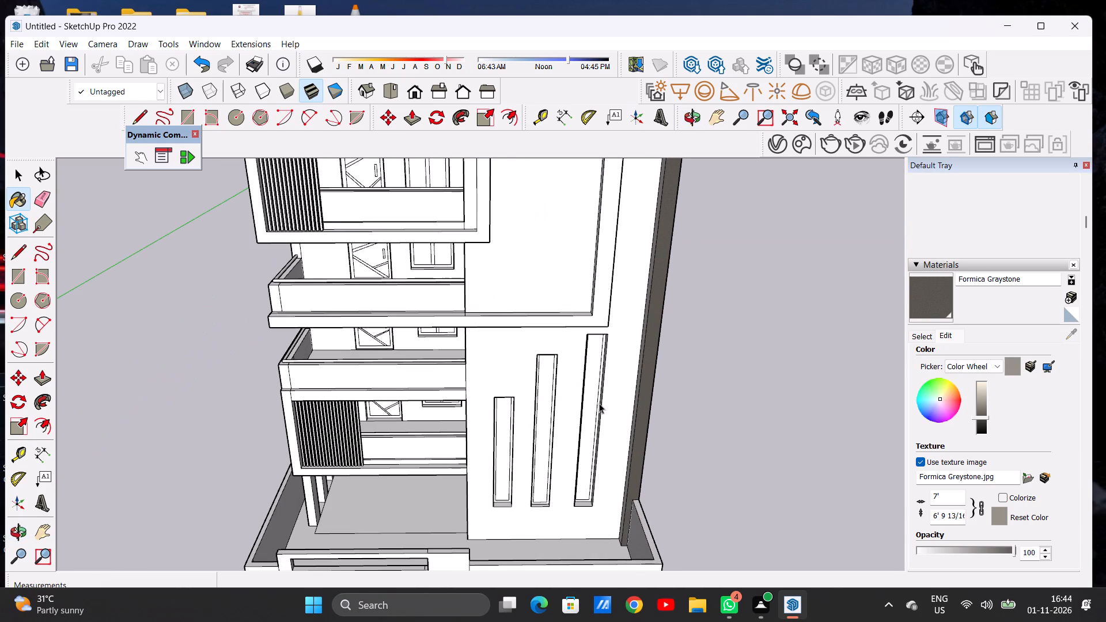
{"action": "key", "text": "ctrl+z"}
{"action": "key", "text": "ctrl+z"}
{"action": "scroll", "coordinate": [605, 415], "scroll_direction": "down", "scroll_amount": 7}
Browse the Colors-Named materials for a suitable brown for the tower frame.
{"action": "left_click", "coordinate": [921, 336]}
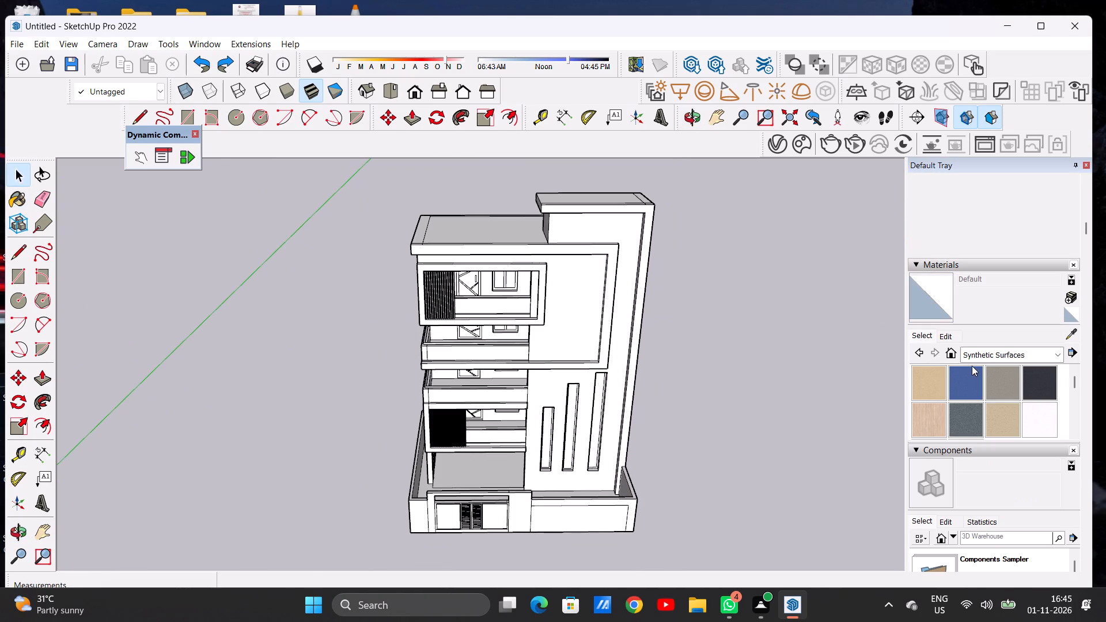
{"action": "left_click", "coordinate": [972, 355]}
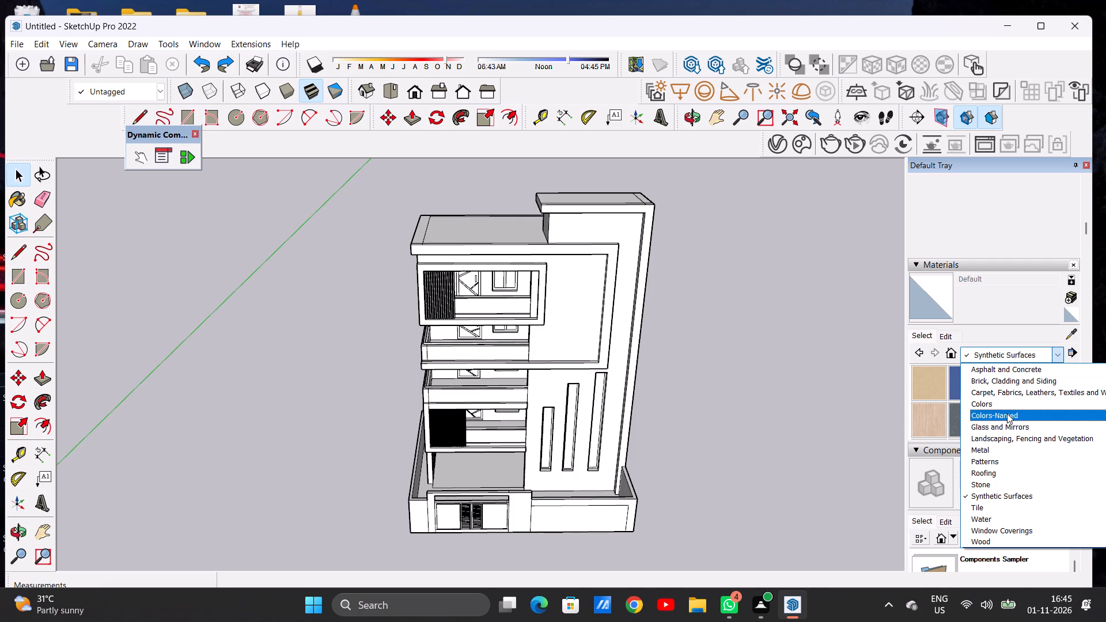
{"action": "left_click", "coordinate": [1007, 414]}
{"action": "scroll", "coordinate": [1003, 410], "scroll_direction": "down", "scroll_amount": 3}
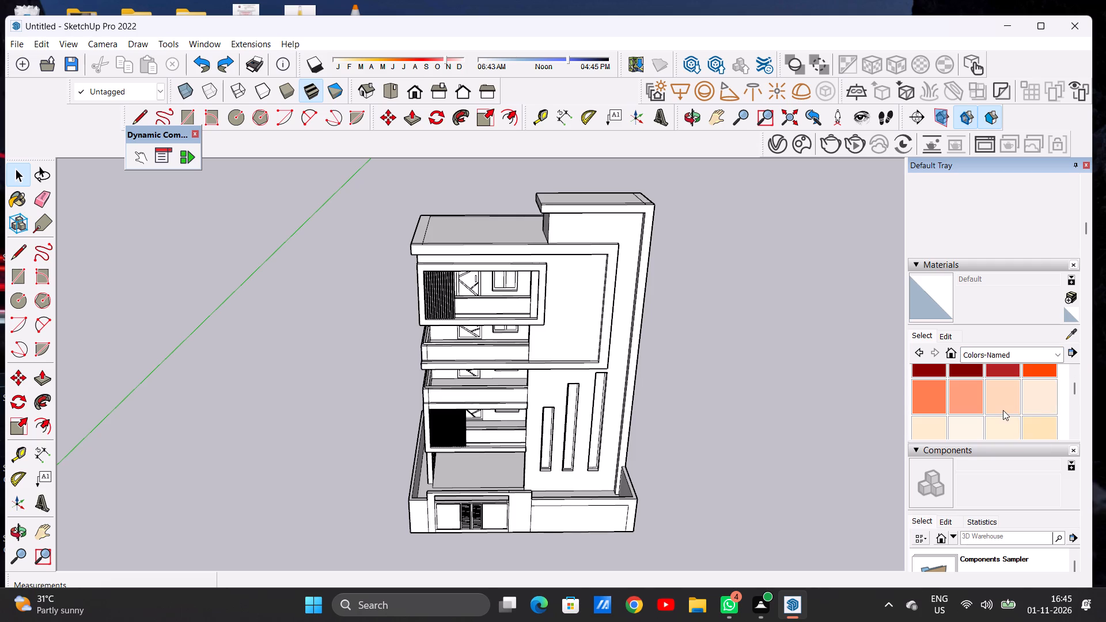
{"action": "scroll", "coordinate": [1002, 410], "scroll_direction": "down", "scroll_amount": 3}
{"action": "scroll", "coordinate": [1002, 410], "scroll_direction": "up", "scroll_amount": 1}
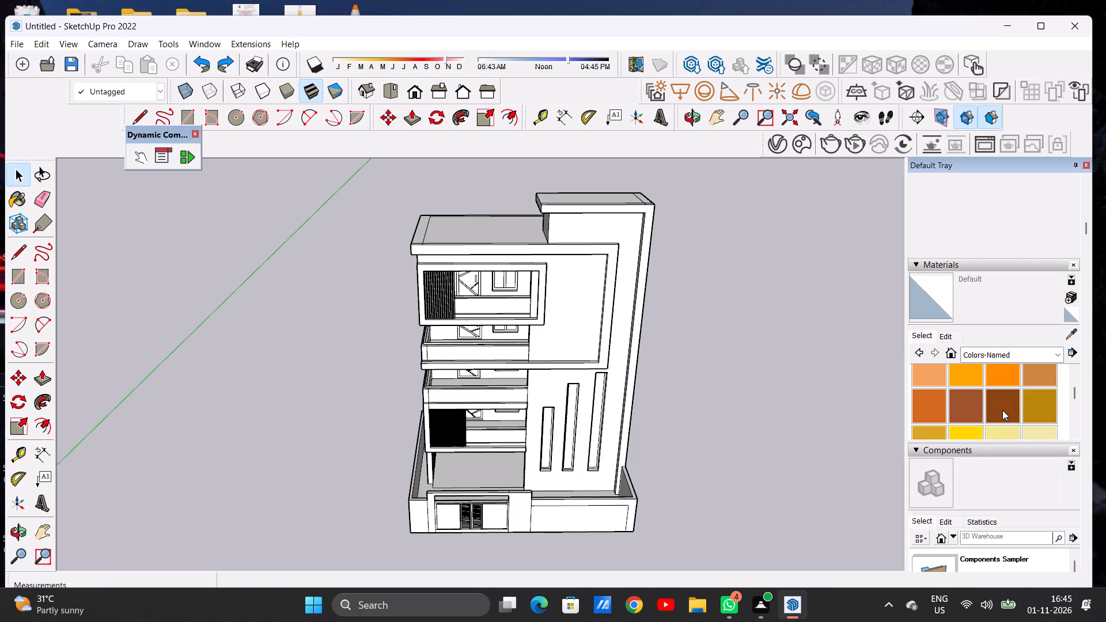
{"action": "scroll", "coordinate": [1002, 410], "scroll_direction": "up", "scroll_amount": 4}
Paint the front face of the tower's projecting outer frame with Color C08 from the Colors materials.
{"action": "left_click", "coordinate": [1007, 354]}
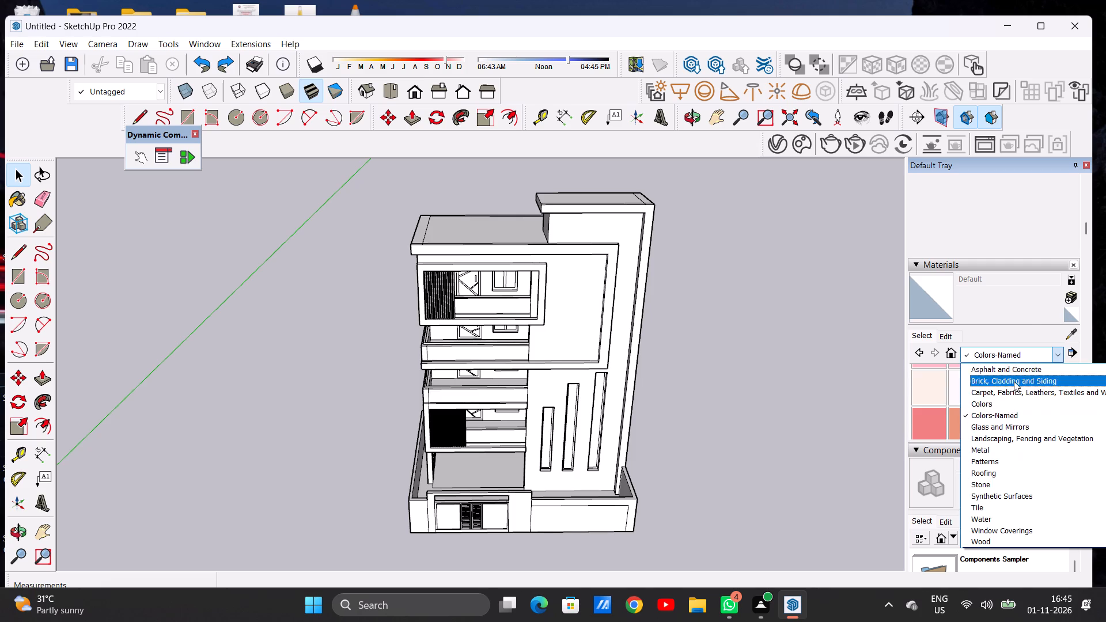
{"action": "left_click", "coordinate": [1007, 400]}
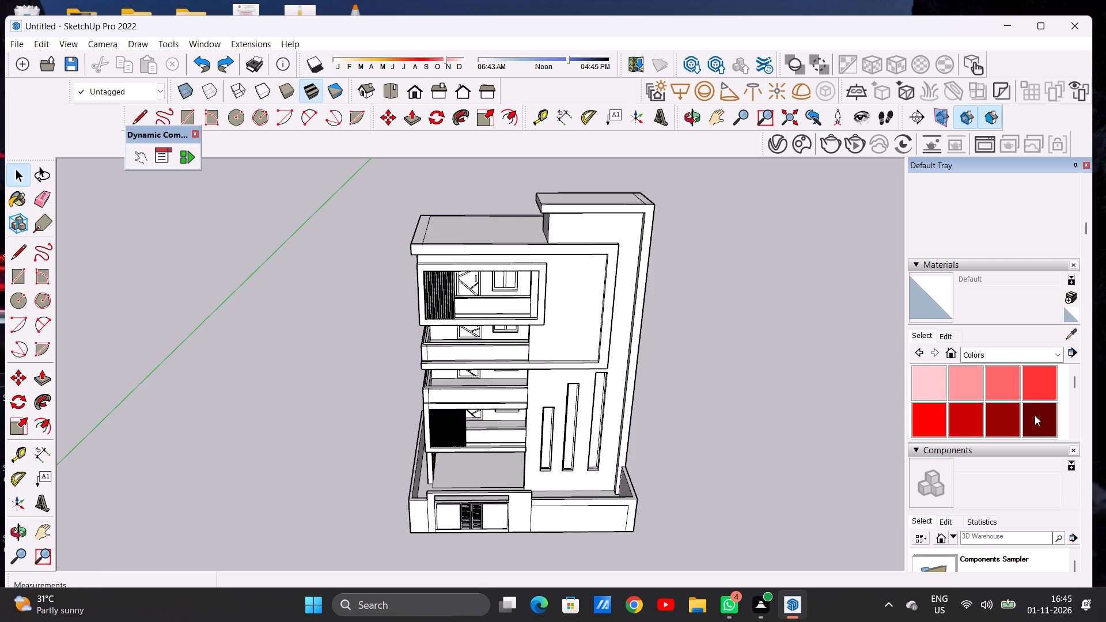
{"action": "scroll", "coordinate": [1035, 415], "scroll_direction": "down", "scroll_amount": 3}
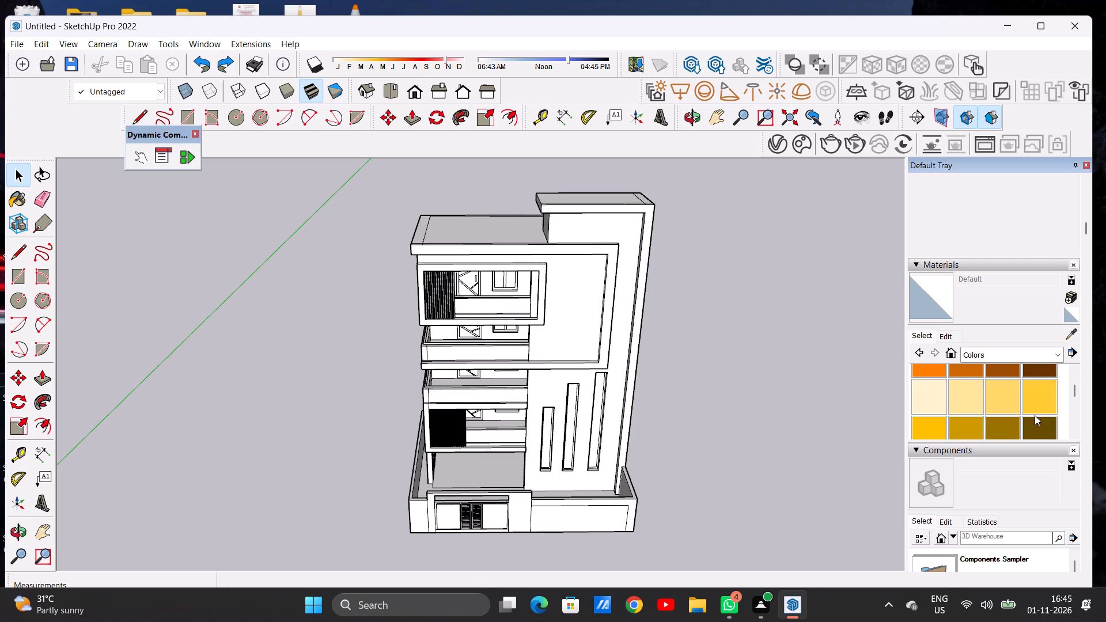
{"action": "scroll", "coordinate": [1035, 415], "scroll_direction": "up", "scroll_amount": 2}
{"action": "scroll", "coordinate": [1035, 415], "scroll_direction": "down", "scroll_amount": 1}
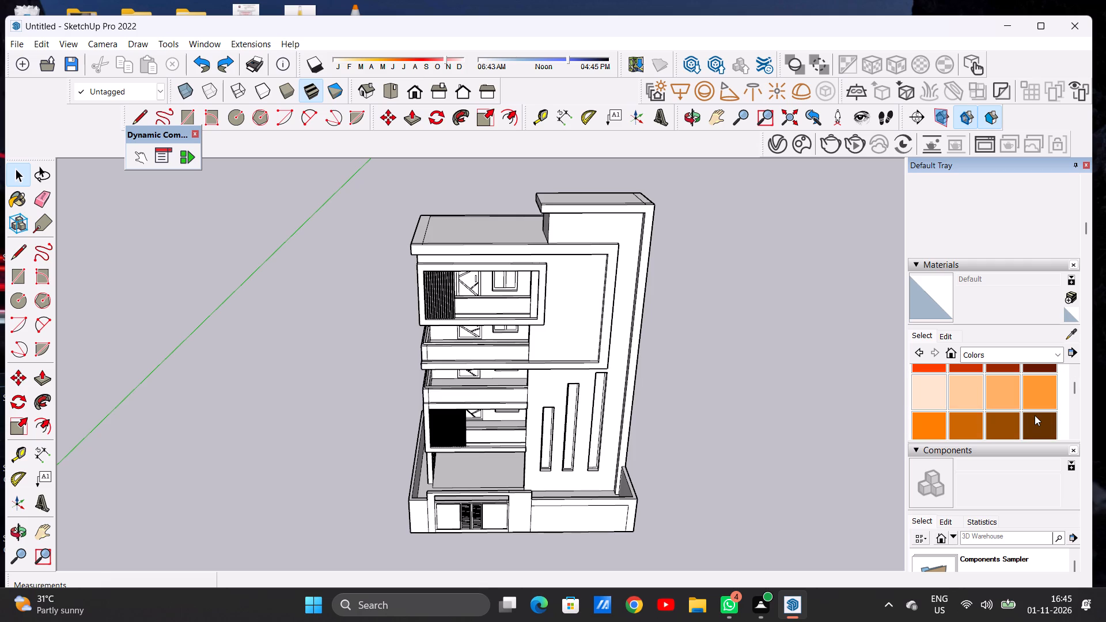
{"action": "left_click", "coordinate": [1036, 415]}
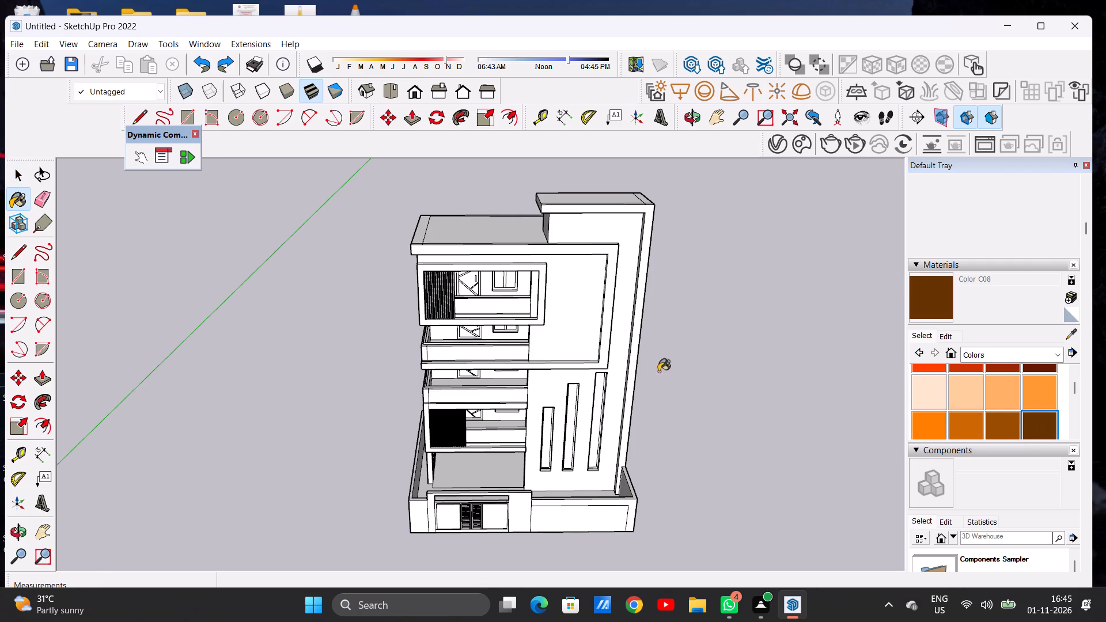
{"action": "scroll", "coordinate": [631, 376], "scroll_direction": "up", "scroll_amount": 5}
{"action": "left_click", "coordinate": [640, 362]}
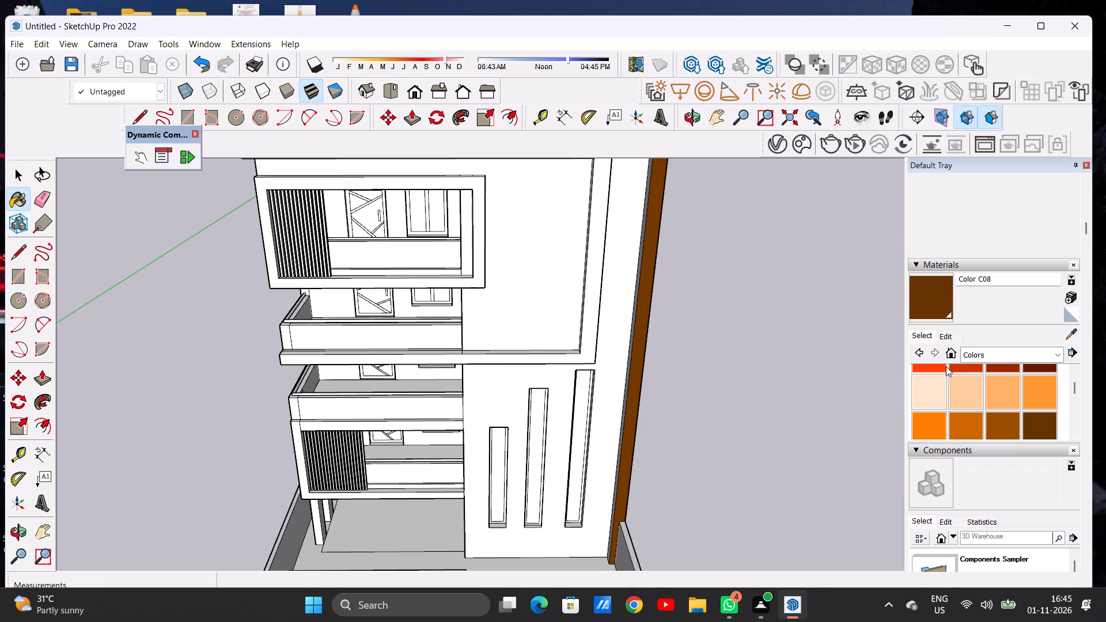
Lower the brightness of Color C08 to a darker brown.
{"action": "left_click", "coordinate": [948, 332]}
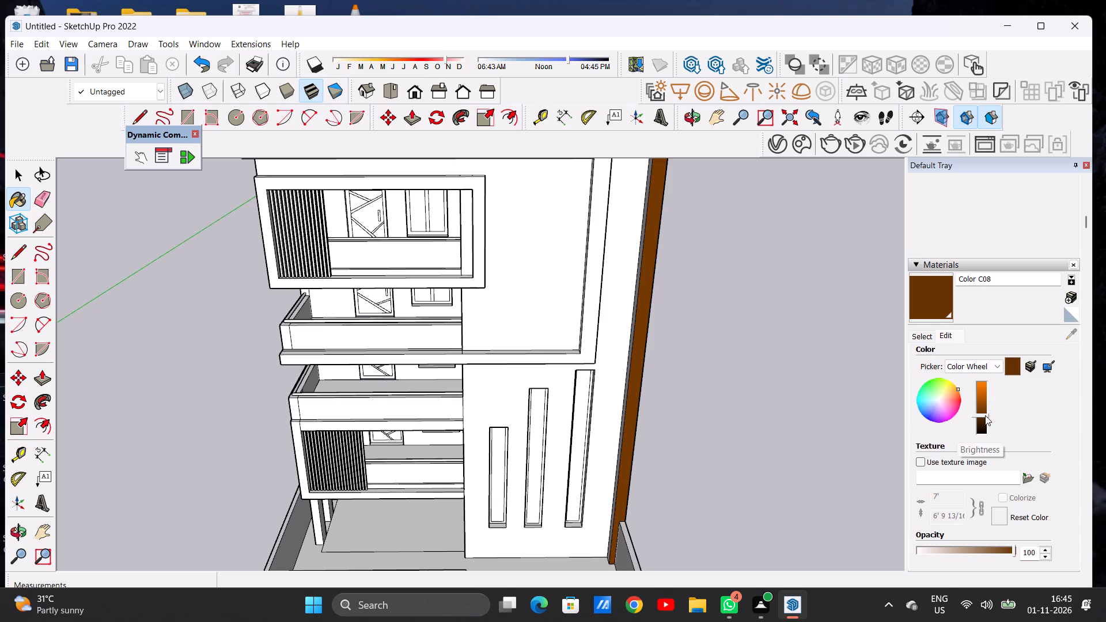
{"action": "left_click", "coordinate": [981, 418]}
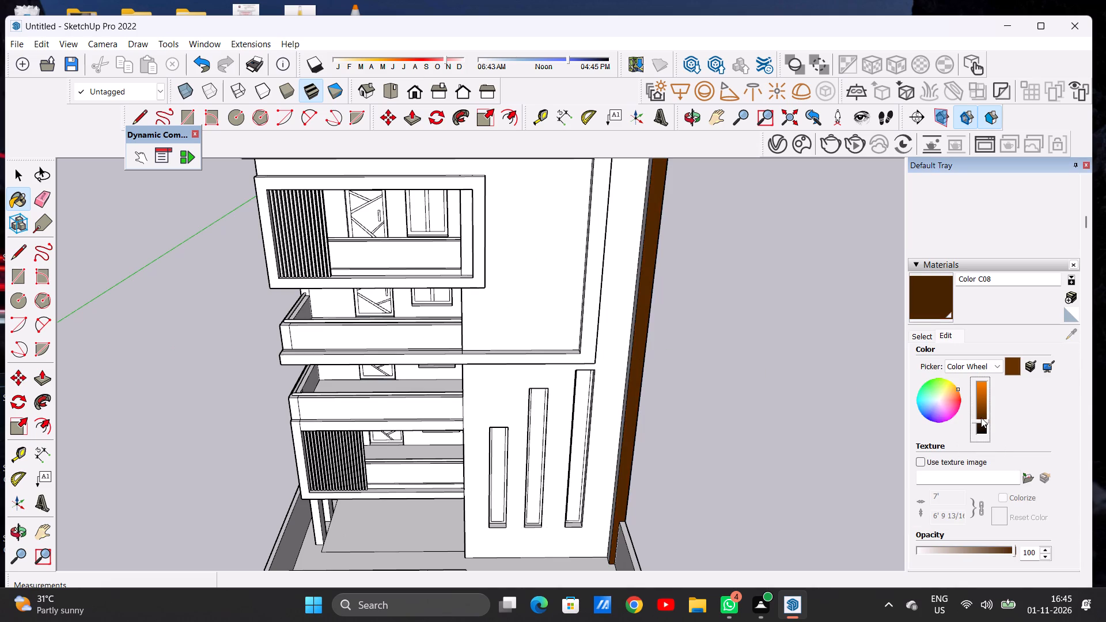
Paint the inner side face of the tower's vertical frame band with the dark brown Color C08.
{"action": "scroll", "coordinate": [721, 420], "scroll_direction": "down", "scroll_amount": 5}
{"action": "middle_click_drag", "start_coordinate": [703, 437], "coordinate": [528, 415]}
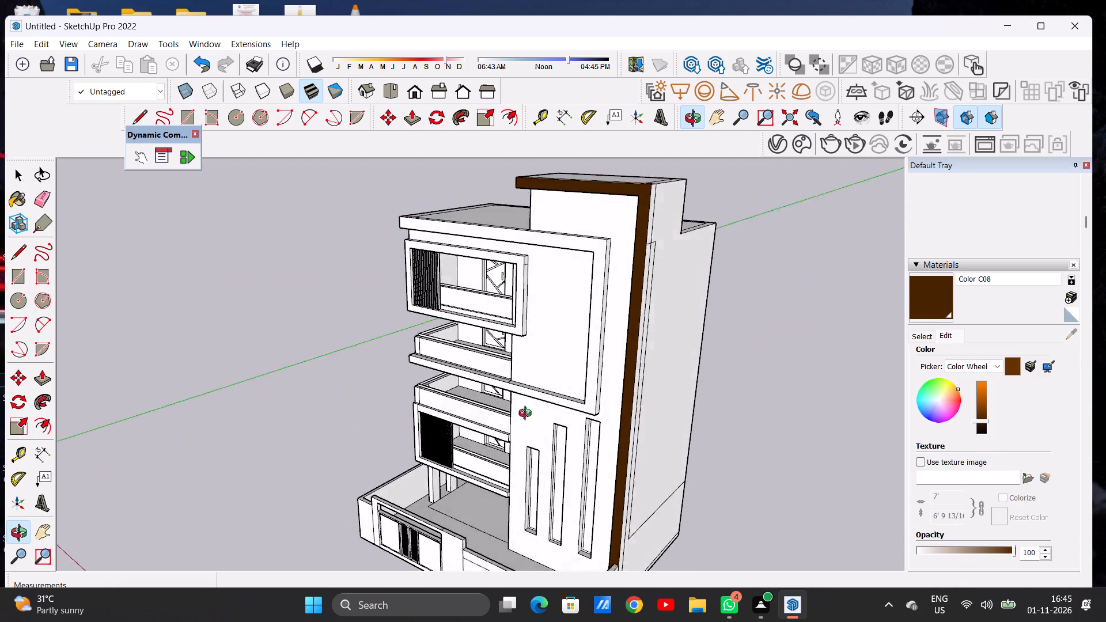
{"action": "middle_click_drag", "start_coordinate": [528, 415], "coordinate": [834, 386]}
{"action": "scroll", "coordinate": [655, 386], "scroll_direction": "up", "scroll_amount": 13}
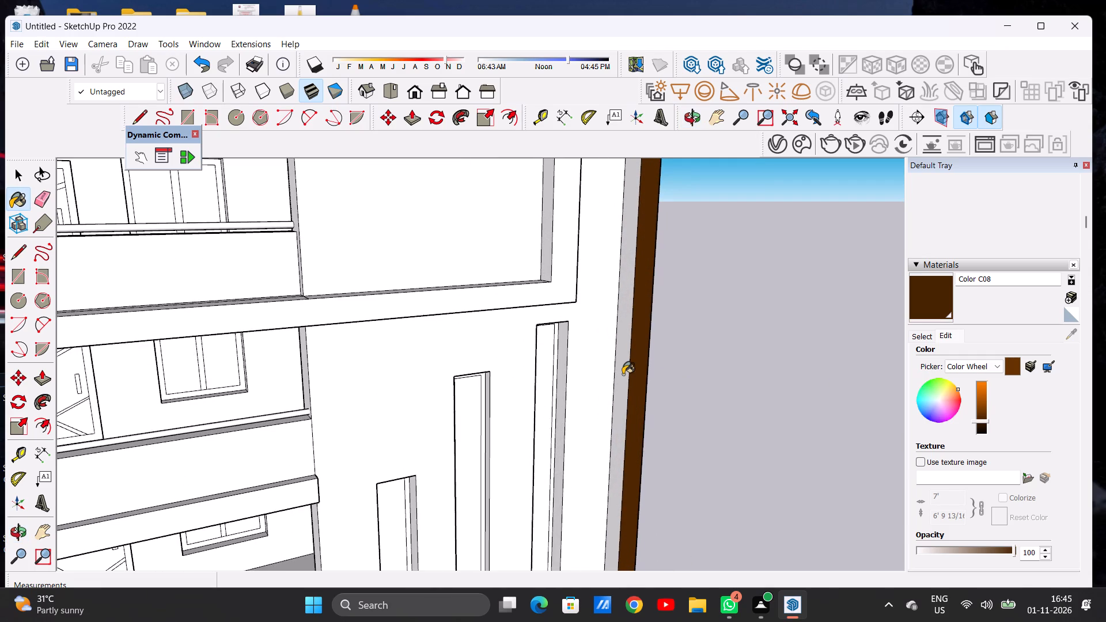
{"action": "left_click", "coordinate": [623, 374]}
Paint all the top faces of the tower's roof cap with the dark brown Color C08.
{"action": "scroll", "coordinate": [622, 374], "scroll_direction": "down", "scroll_amount": 1}
{"action": "scroll", "coordinate": [622, 374], "scroll_direction": "up", "scroll_amount": 1}
{"action": "scroll", "coordinate": [622, 376], "scroll_direction": "down", "scroll_amount": 7}
{"action": "scroll", "coordinate": [594, 423], "scroll_direction": "down", "scroll_amount": 15}
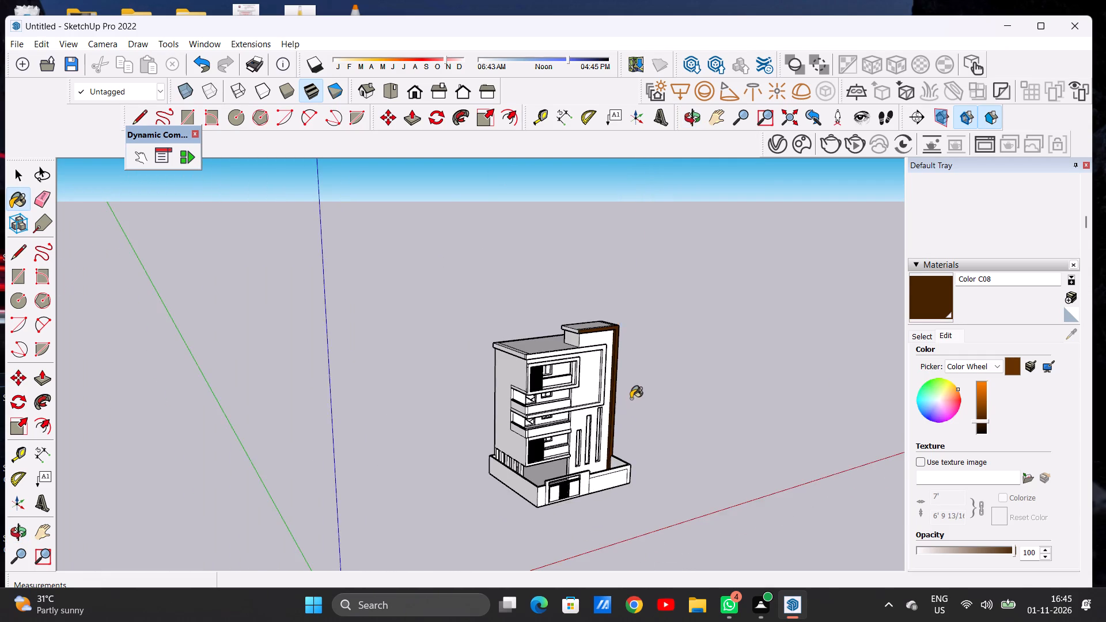
{"action": "middle_click_drag", "start_coordinate": [627, 395], "coordinate": [456, 408]}
{"action": "scroll", "coordinate": [594, 358], "scroll_direction": "up", "scroll_amount": 20}
{"action": "scroll", "coordinate": [594, 358], "scroll_direction": "up", "scroll_amount": 1}
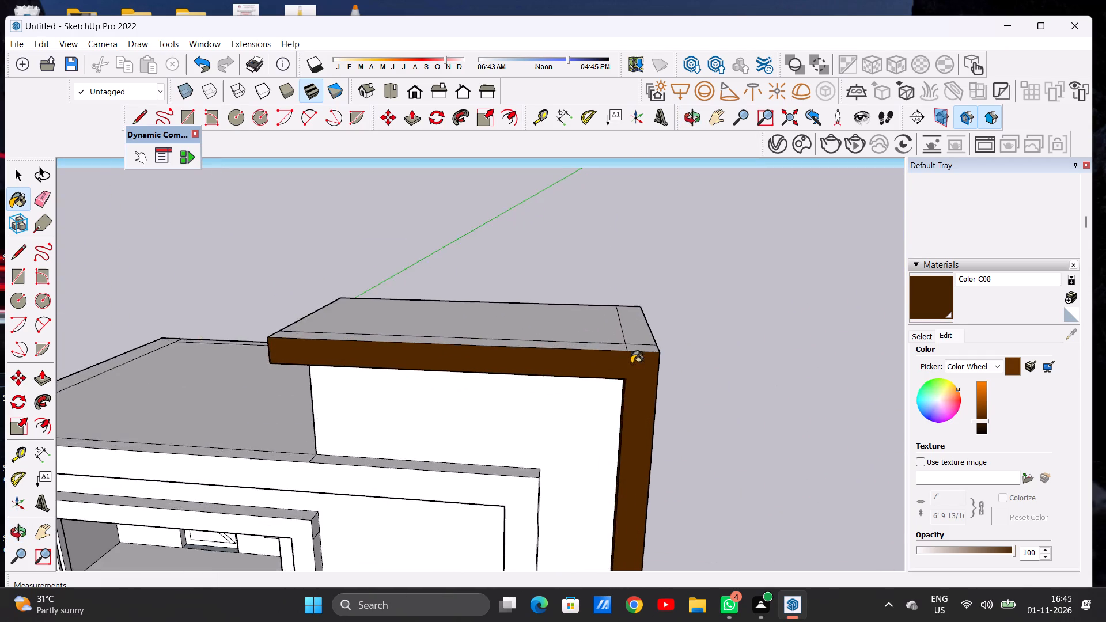
{"action": "scroll", "coordinate": [631, 363], "scroll_direction": "up", "scroll_amount": 7}
{"action": "left_click", "coordinate": [637, 336]}
{"action": "left_click", "coordinate": [641, 320]}
{"action": "left_click", "coordinate": [580, 320]}
{"action": "left_click", "coordinate": [581, 343]}
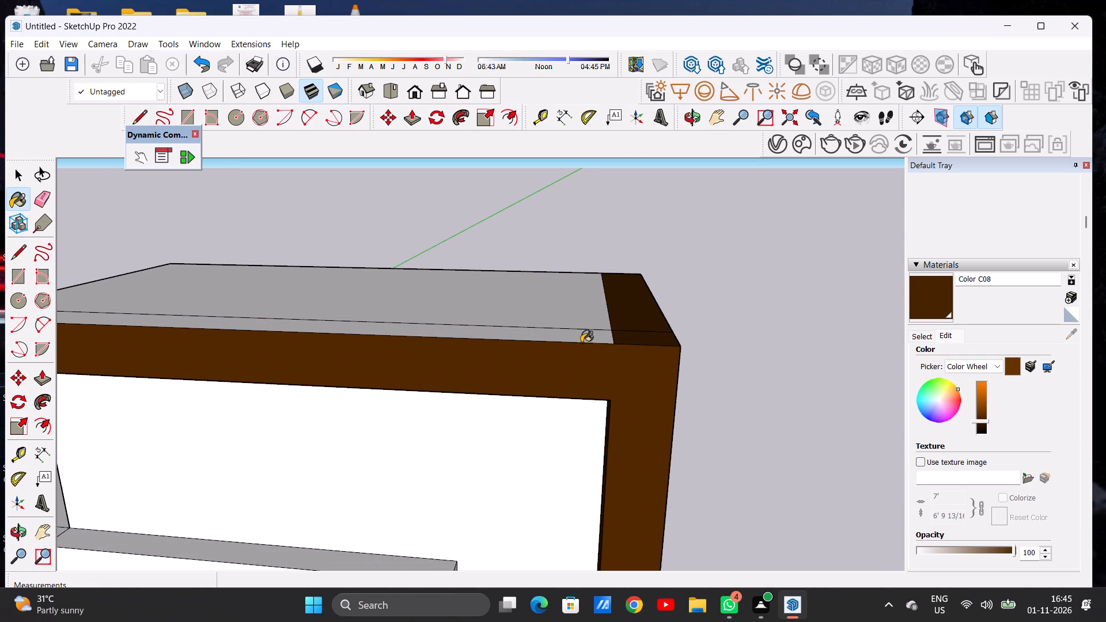
{"action": "left_click", "coordinate": [594, 335]}
Paint the roof cap's overhanging end face and its underside faces with the dark brown Color C08.
{"action": "scroll", "coordinate": [611, 349], "scroll_direction": "down", "scroll_amount": 20}
{"action": "scroll", "coordinate": [611, 349], "scroll_direction": "down", "scroll_amount": 1}
{"action": "middle_click_drag", "start_coordinate": [471, 359], "coordinate": [738, 359]}
{"action": "scroll", "coordinate": [575, 347], "scroll_direction": "up", "scroll_amount": 12}
{"action": "left_click", "coordinate": [542, 312]}
{"action": "middle_click_drag", "start_coordinate": [677, 332], "coordinate": [526, 253]}
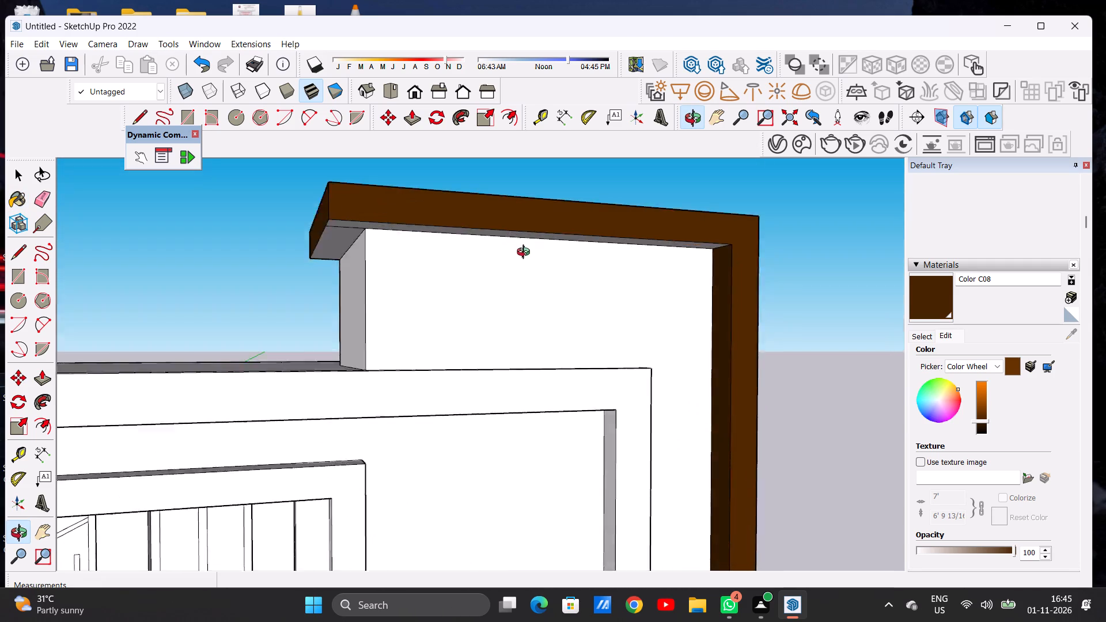
{"action": "middle_click_drag", "start_coordinate": [526, 253], "coordinate": [514, 244]}
{"action": "scroll", "coordinate": [331, 223], "scroll_direction": "up", "scroll_amount": 12}
{"action": "left_click", "coordinate": [338, 177]}
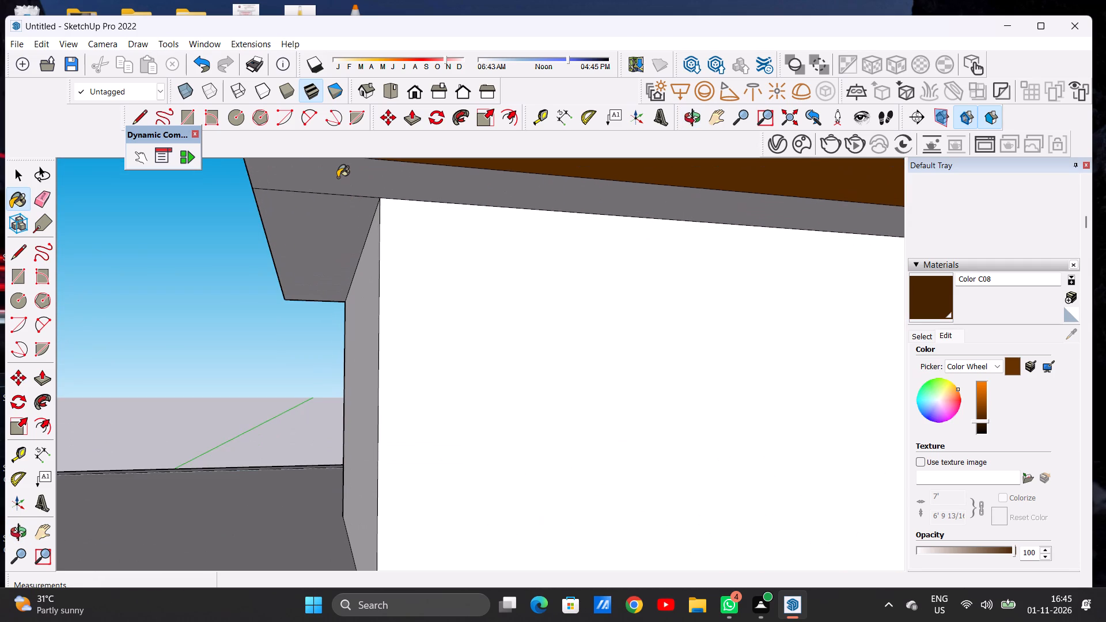
{"action": "left_click", "coordinate": [329, 219]}
Paint the upper and lower strips on the outer side of the tower's vertical frame band with Color C08.
{"action": "scroll", "coordinate": [359, 266], "scroll_direction": "down", "scroll_amount": 12}
{"action": "middle_click_drag", "start_coordinate": [661, 329], "coordinate": [726, 342]}
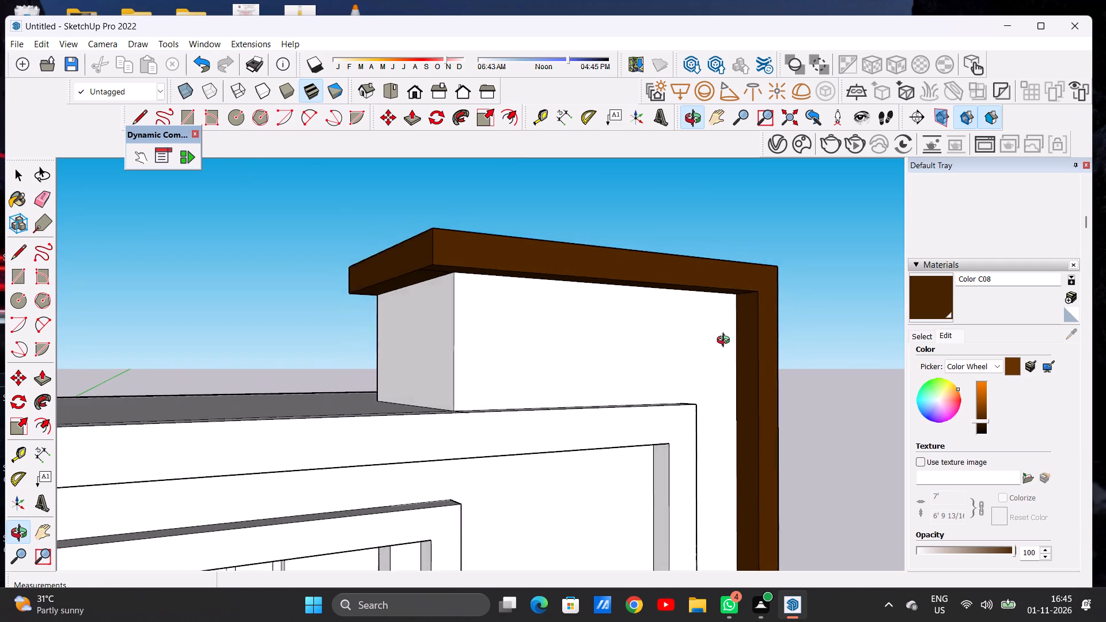
{"action": "middle_click_drag", "start_coordinate": [726, 342], "coordinate": [537, 324]}
{"action": "scroll", "coordinate": [551, 327], "scroll_direction": "down", "scroll_amount": 5}
{"action": "scroll", "coordinate": [556, 331], "scroll_direction": "up", "scroll_amount": 2}
{"action": "scroll", "coordinate": [559, 332], "scroll_direction": "down", "scroll_amount": 9}
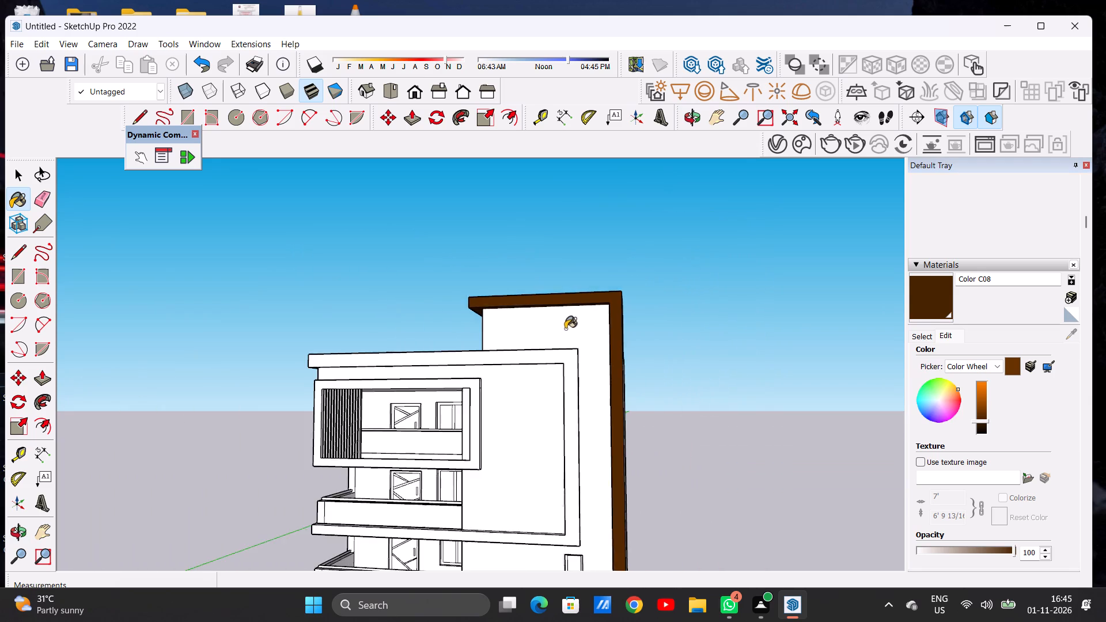
{"action": "scroll", "coordinate": [565, 329], "scroll_direction": "down", "scroll_amount": 5}
{"action": "middle_click_drag", "start_coordinate": [624, 400], "coordinate": [474, 479]}
{"action": "scroll", "coordinate": [566, 353], "scroll_direction": "up", "scroll_amount": 9}
{"action": "scroll", "coordinate": [566, 353], "scroll_direction": "down", "scroll_amount": 1}
{"action": "scroll", "coordinate": [566, 353], "scroll_direction": "up", "scroll_amount": 3}
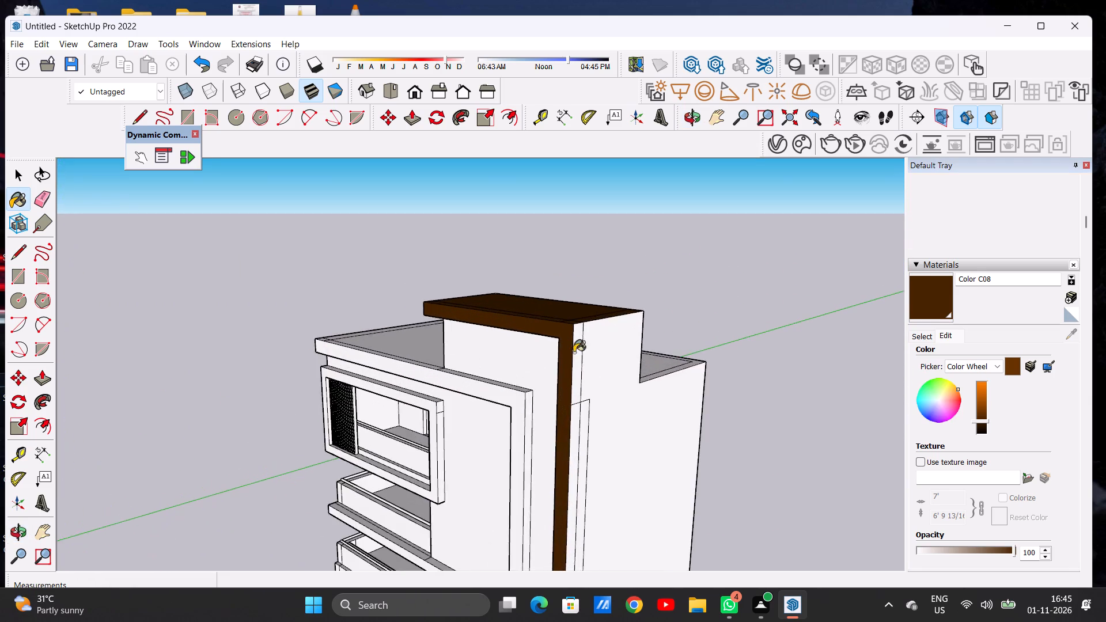
{"action": "scroll", "coordinate": [574, 352], "scroll_direction": "up", "scroll_amount": 3}
{"action": "scroll", "coordinate": [589, 351], "scroll_direction": "down", "scroll_amount": 1}
{"action": "scroll", "coordinate": [589, 351], "scroll_direction": "up", "scroll_amount": 1}
{"action": "left_click", "coordinate": [569, 334]}
{"action": "scroll", "coordinate": [570, 290], "scroll_direction": "down", "scroll_amount": 6}
{"action": "scroll", "coordinate": [571, 401], "scroll_direction": "up", "scroll_amount": 7}
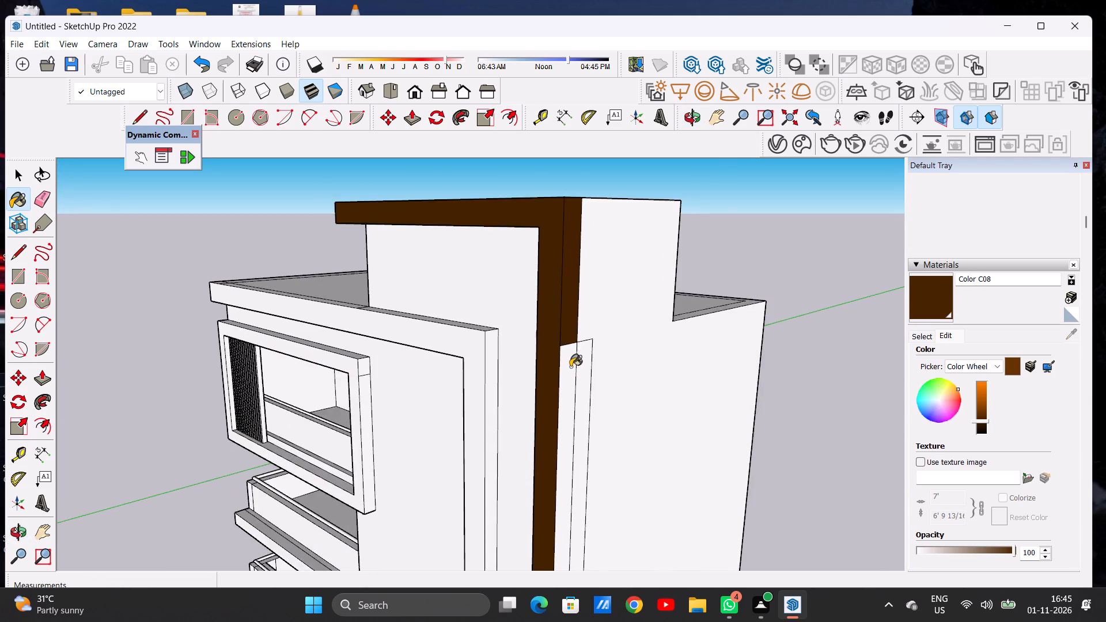
{"action": "scroll", "coordinate": [570, 367], "scroll_direction": "up", "scroll_amount": 4}
{"action": "left_click", "coordinate": [568, 360]}
Examine the dark brown tower frame against the whole front elevation from several angles.
{"action": "scroll", "coordinate": [557, 277], "scroll_direction": "down", "scroll_amount": 15}
{"action": "scroll", "coordinate": [581, 293], "scroll_direction": "up", "scroll_amount": 1}
{"action": "scroll", "coordinate": [581, 293], "scroll_direction": "down", "scroll_amount": 16}
{"action": "scroll", "coordinate": [580, 325], "scroll_direction": "up", "scroll_amount": 1}
{"action": "scroll", "coordinate": [580, 326], "scroll_direction": "down", "scroll_amount": 1}
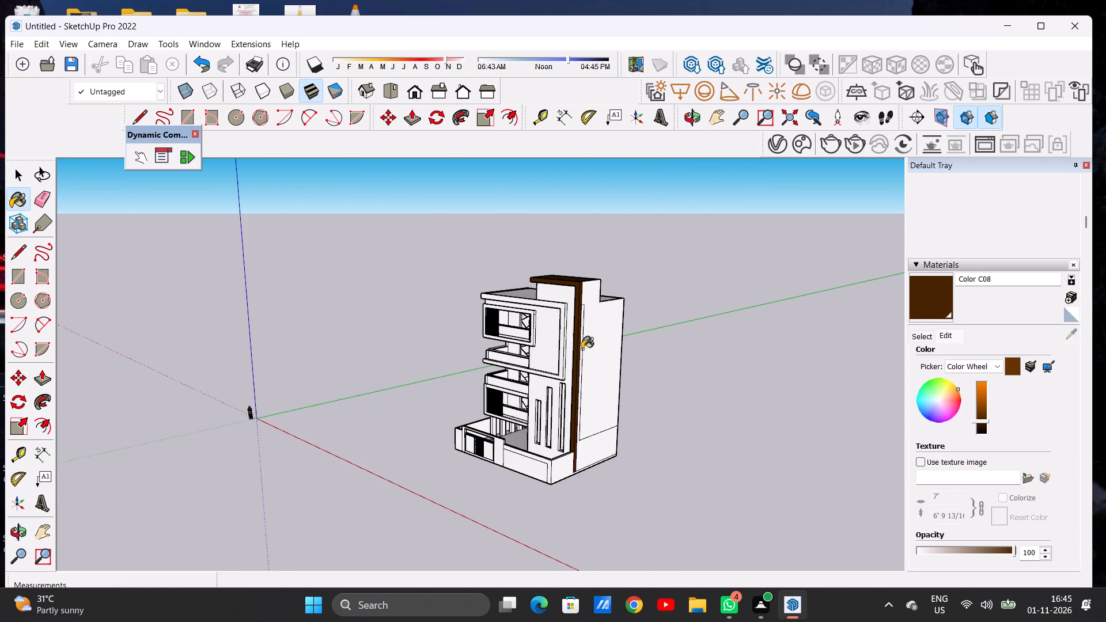
{"action": "middle_click_drag", "start_coordinate": [558, 387], "coordinate": [779, 375]}
{"action": "scroll", "coordinate": [561, 263], "scroll_direction": "up", "scroll_amount": 1}
{"action": "scroll", "coordinate": [561, 263], "scroll_direction": "down", "scroll_amount": 1}
{"action": "scroll", "coordinate": [561, 263], "scroll_direction": "up", "scroll_amount": 1}
{"action": "scroll", "coordinate": [561, 263], "scroll_direction": "down", "scroll_amount": 1}
{"action": "scroll", "coordinate": [561, 263], "scroll_direction": "up", "scroll_amount": 11}
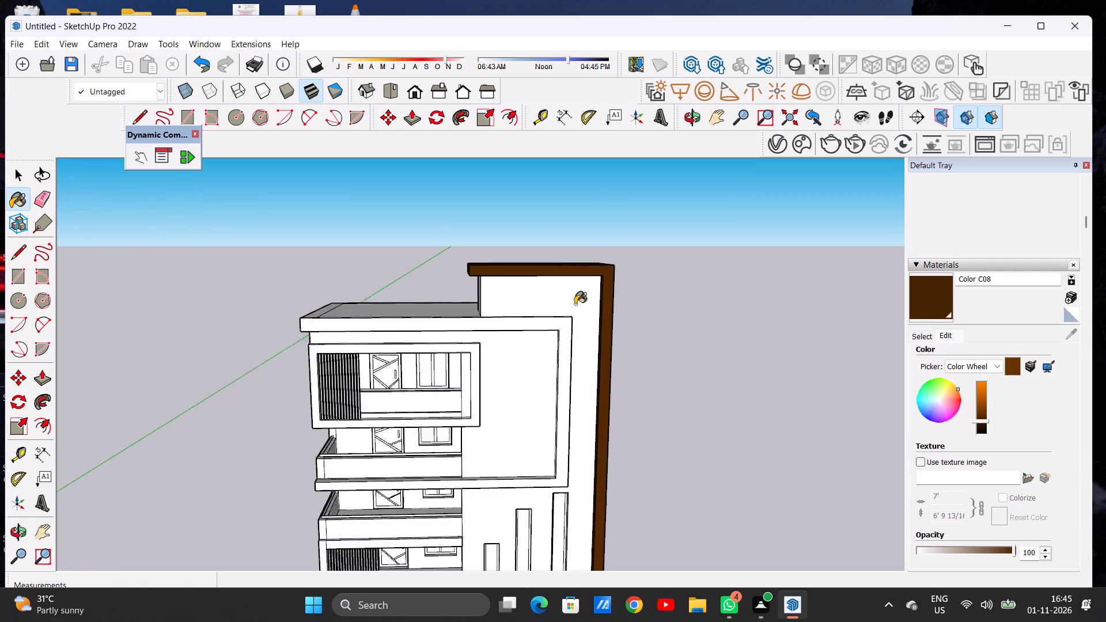
{"action": "scroll", "coordinate": [575, 304], "scroll_direction": "up", "scroll_amount": 2}
{"action": "scroll", "coordinate": [641, 309], "scroll_direction": "down", "scroll_amount": 13}
{"action": "scroll", "coordinate": [588, 290], "scroll_direction": "down", "scroll_amount": 6}
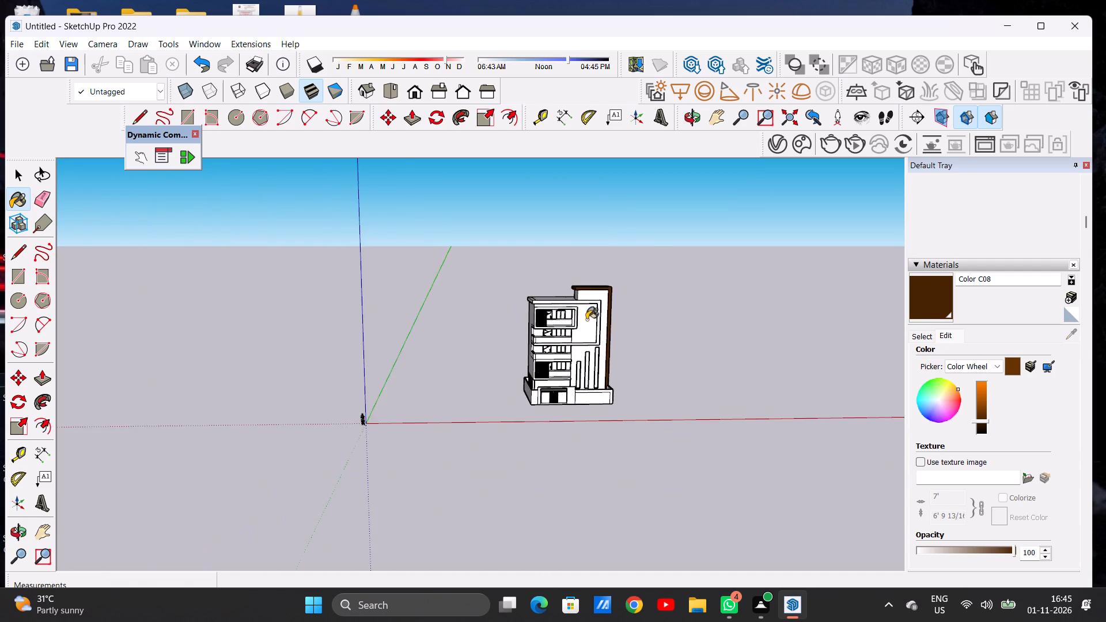
{"action": "scroll", "coordinate": [586, 320], "scroll_direction": "down", "scroll_amount": 3}
{"action": "middle_click_drag", "start_coordinate": [599, 408], "coordinate": [549, 381]}
{"action": "scroll", "coordinate": [581, 344], "scroll_direction": "up", "scroll_amount": 3}
{"action": "scroll", "coordinate": [581, 344], "scroll_direction": "down", "scroll_amount": 1}
{"action": "scroll", "coordinate": [581, 344], "scroll_direction": "up", "scroll_amount": 8}
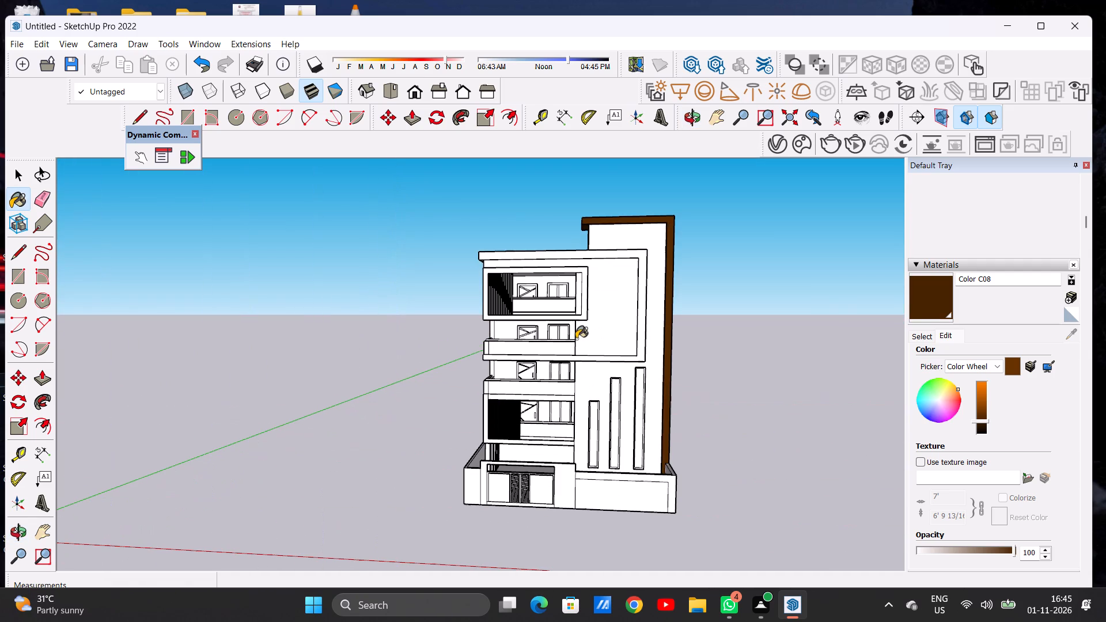
{"action": "scroll", "coordinate": [576, 339], "scroll_direction": "up", "scroll_amount": 1}
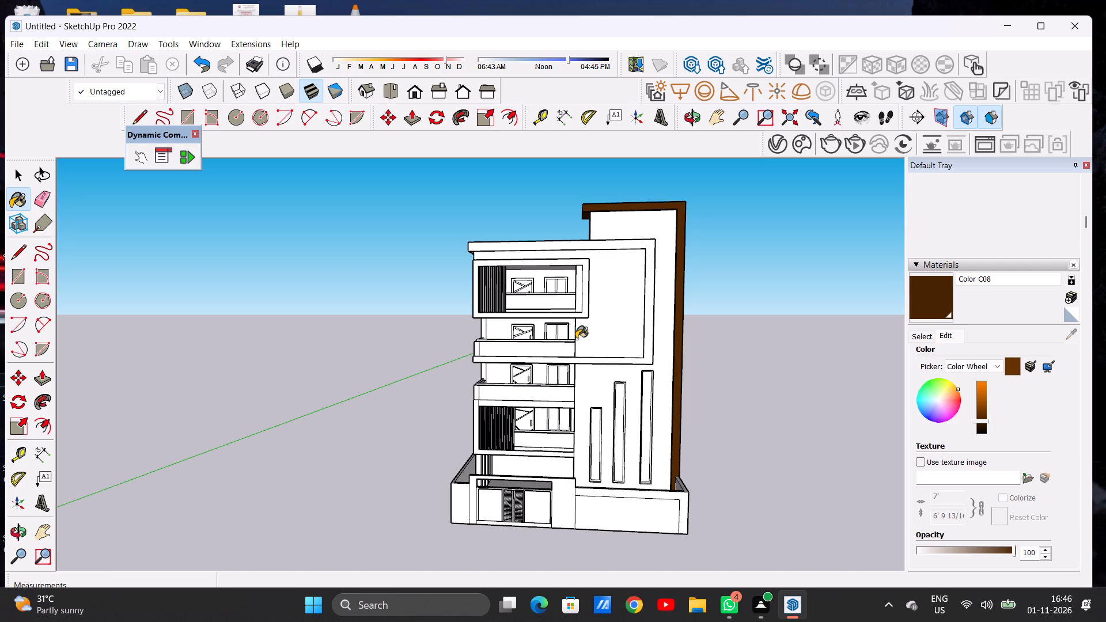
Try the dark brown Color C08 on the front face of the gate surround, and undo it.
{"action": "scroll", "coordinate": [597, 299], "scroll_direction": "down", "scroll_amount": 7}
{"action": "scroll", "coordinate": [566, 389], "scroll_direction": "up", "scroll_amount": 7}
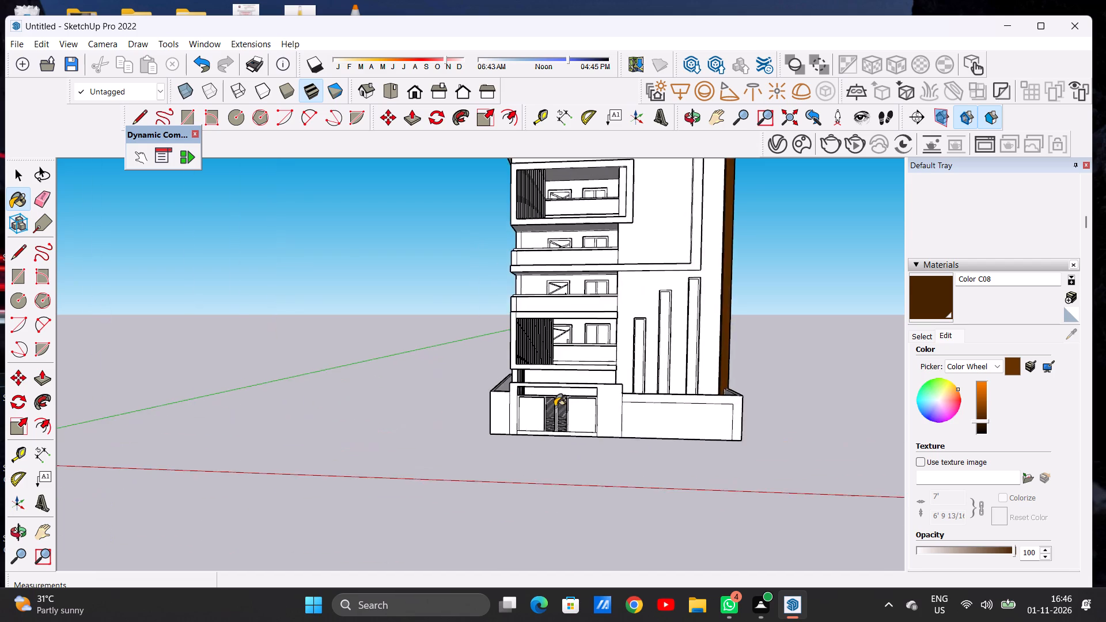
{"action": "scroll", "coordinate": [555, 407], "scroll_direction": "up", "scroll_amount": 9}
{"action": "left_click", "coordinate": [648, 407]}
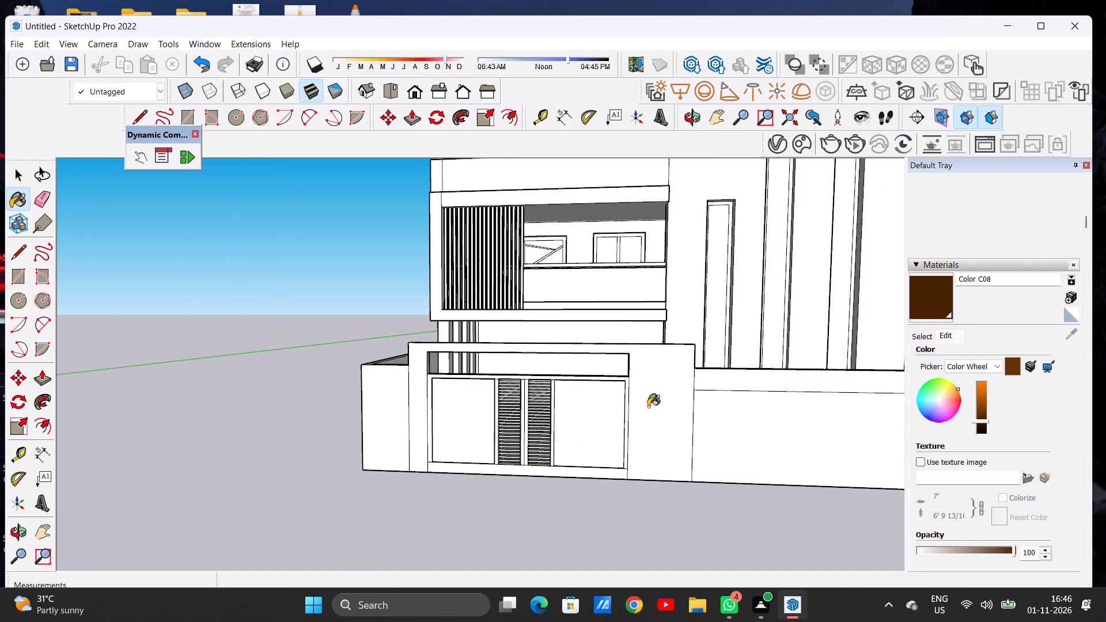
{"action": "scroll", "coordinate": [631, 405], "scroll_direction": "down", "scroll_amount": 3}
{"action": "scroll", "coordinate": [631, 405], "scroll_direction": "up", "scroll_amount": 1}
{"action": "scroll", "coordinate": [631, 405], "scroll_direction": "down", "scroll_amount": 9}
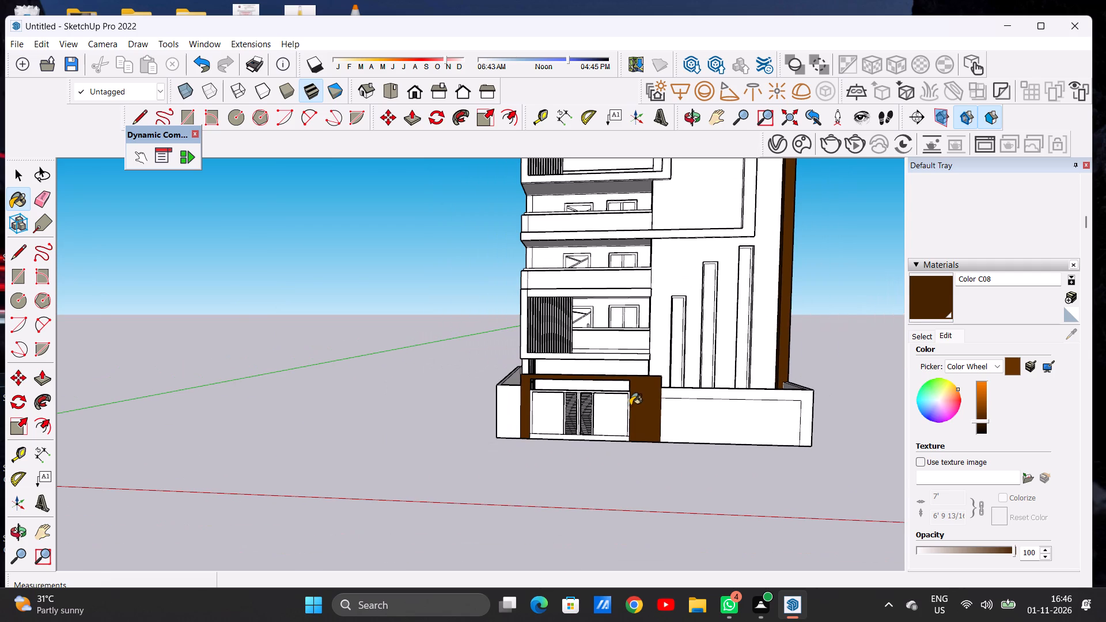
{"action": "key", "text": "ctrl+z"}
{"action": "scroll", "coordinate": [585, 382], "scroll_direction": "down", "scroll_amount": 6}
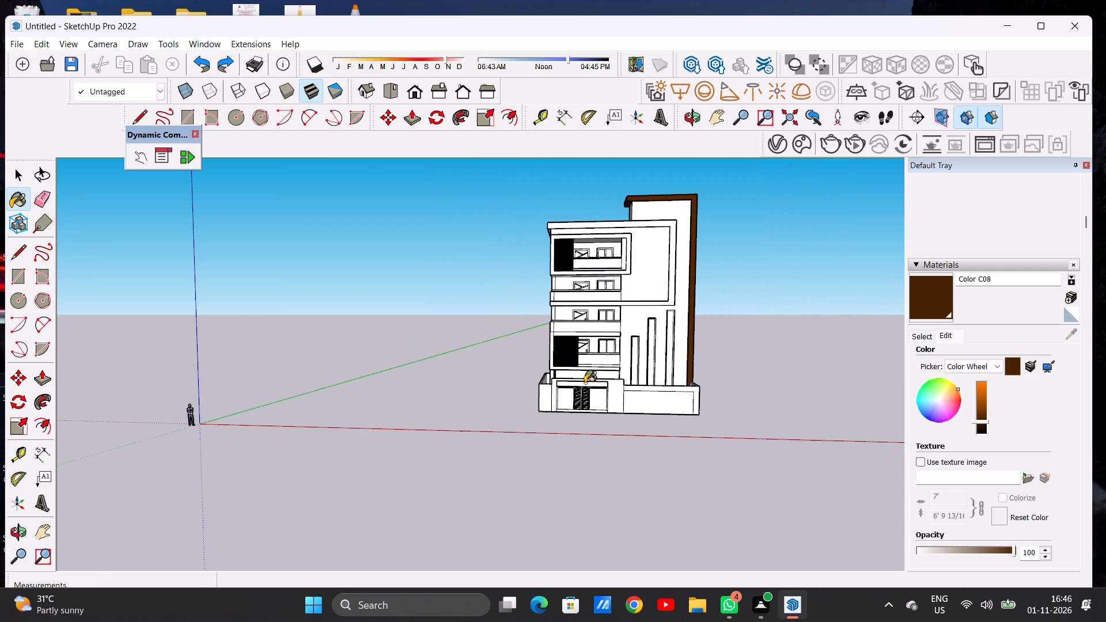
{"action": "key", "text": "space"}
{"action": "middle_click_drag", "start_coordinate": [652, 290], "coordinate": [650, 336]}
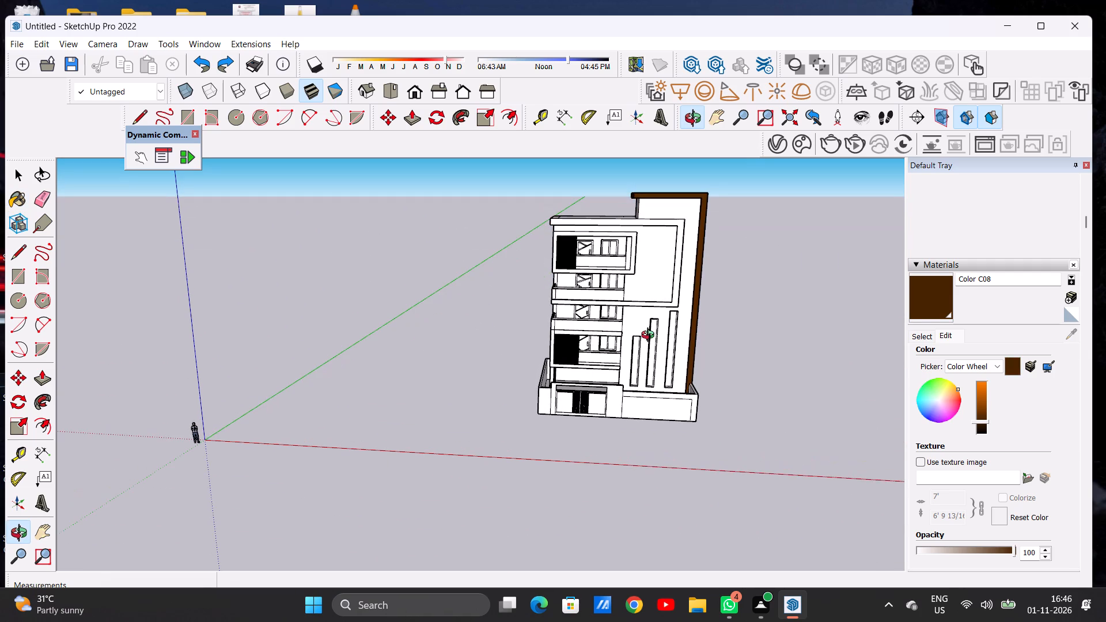
Paint the tower's front wall around the three vertical fins with Cladding Siding Tan from the Brick, Cladding and Siding collection.
{"action": "middle_click_drag", "start_coordinate": [650, 336], "coordinate": [660, 324]}
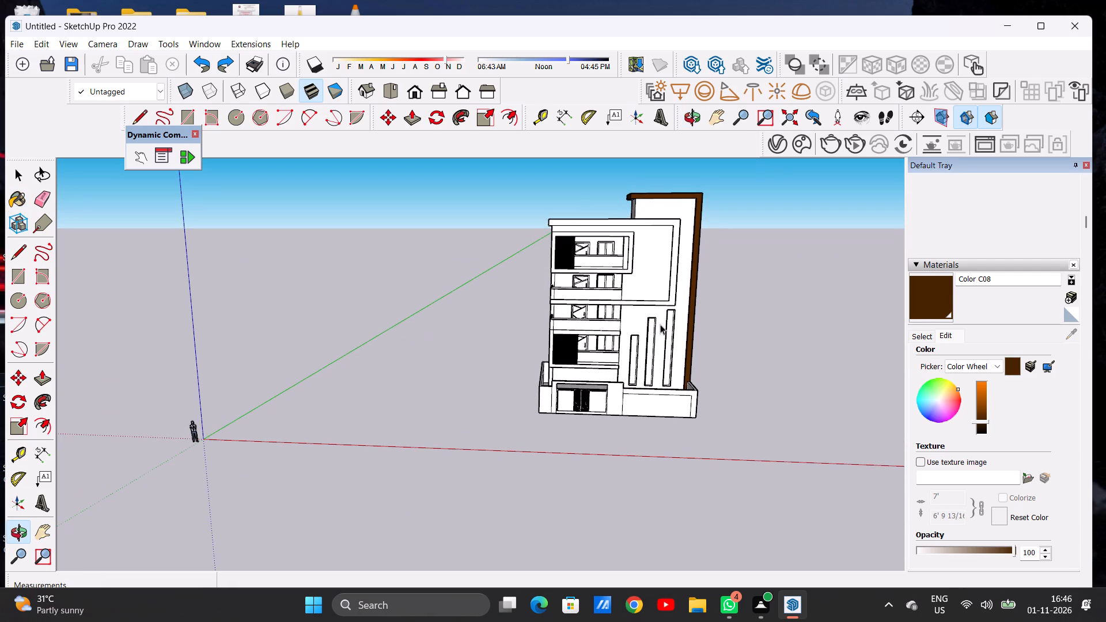
{"action": "scroll", "coordinate": [683, 298], "scroll_direction": "up", "scroll_amount": 11}
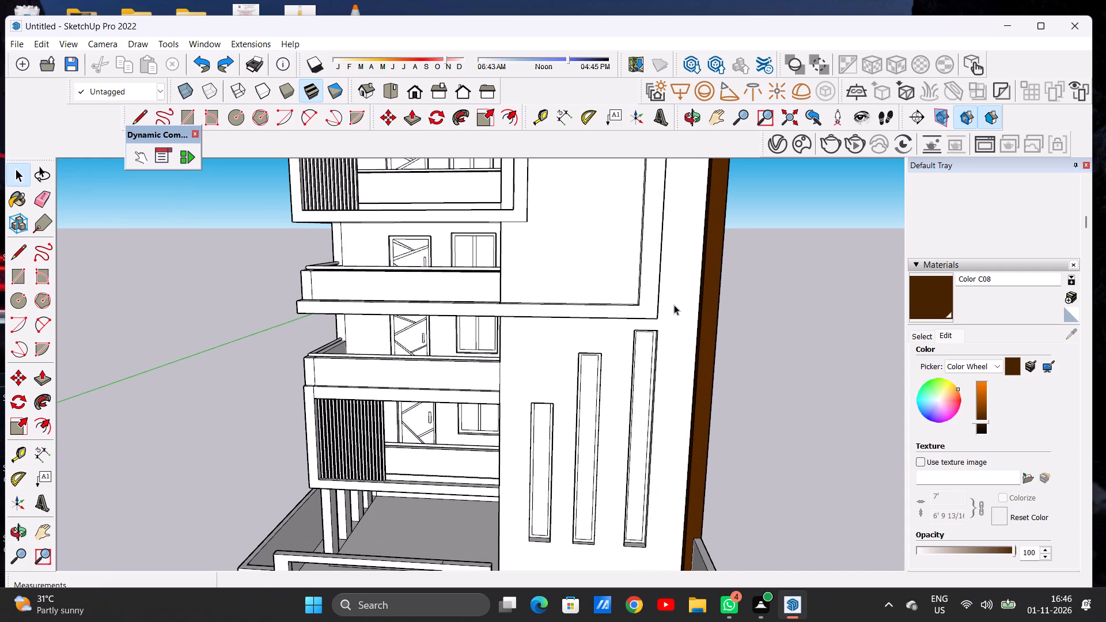
{"action": "left_click", "coordinate": [924, 332]}
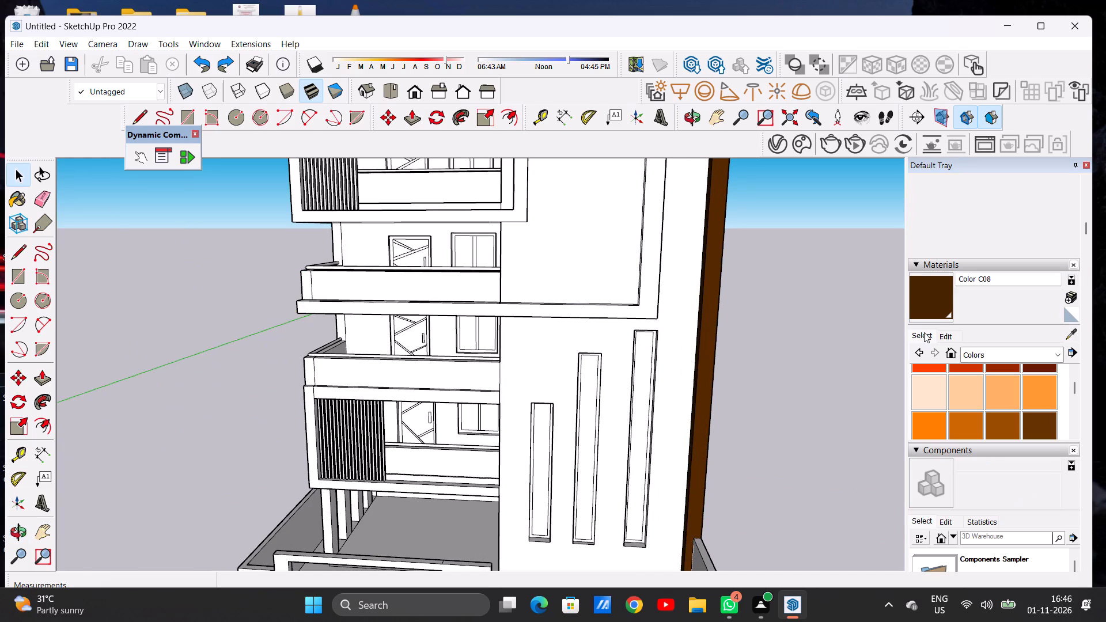
{"action": "left_click", "coordinate": [975, 354]}
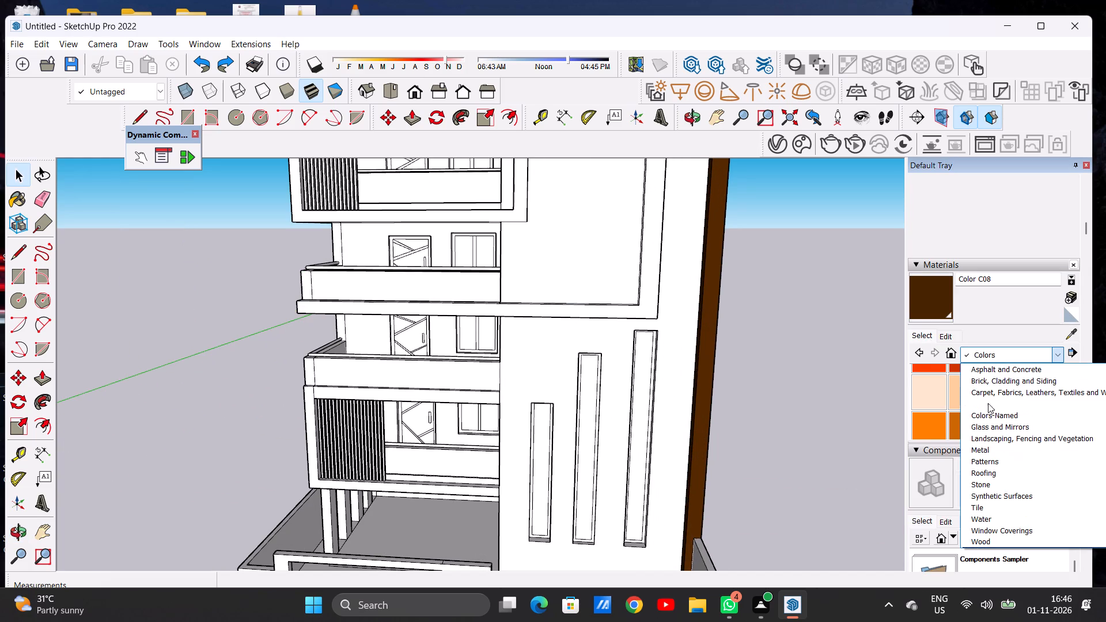
{"action": "left_click", "coordinate": [990, 383]}
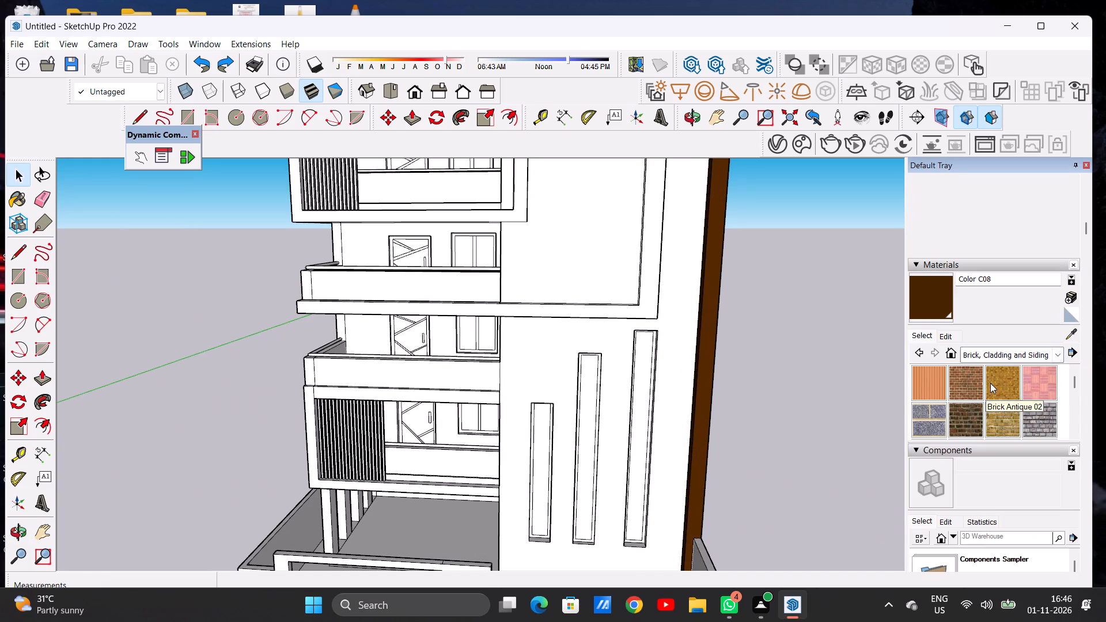
{"action": "scroll", "coordinate": [990, 383], "scroll_direction": "down", "scroll_amount": 1}
{"action": "left_click", "coordinate": [966, 385]}
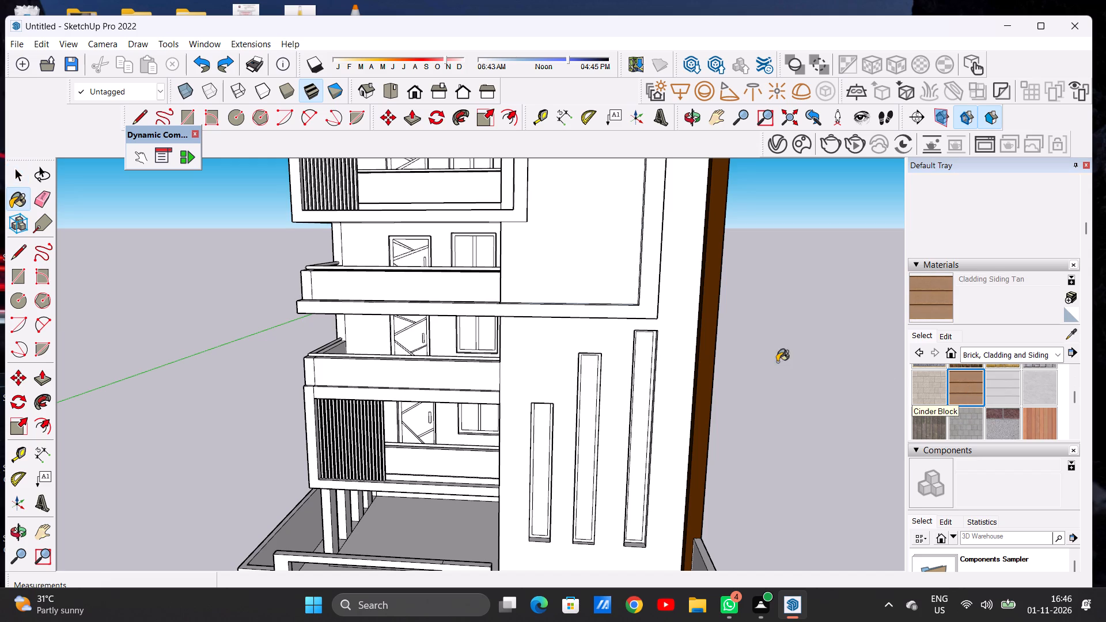
{"action": "left_click", "coordinate": [617, 339]}
{"action": "scroll", "coordinate": [622, 349], "scroll_direction": "down", "scroll_amount": 14}
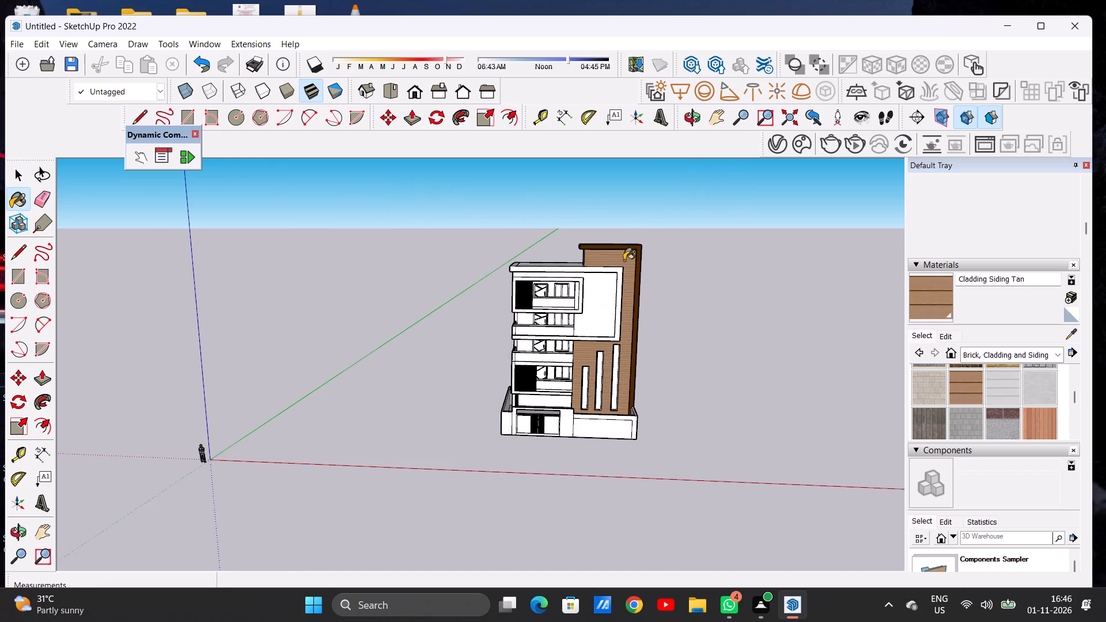
{"action": "scroll", "coordinate": [624, 241], "scroll_direction": "up", "scroll_amount": 10}
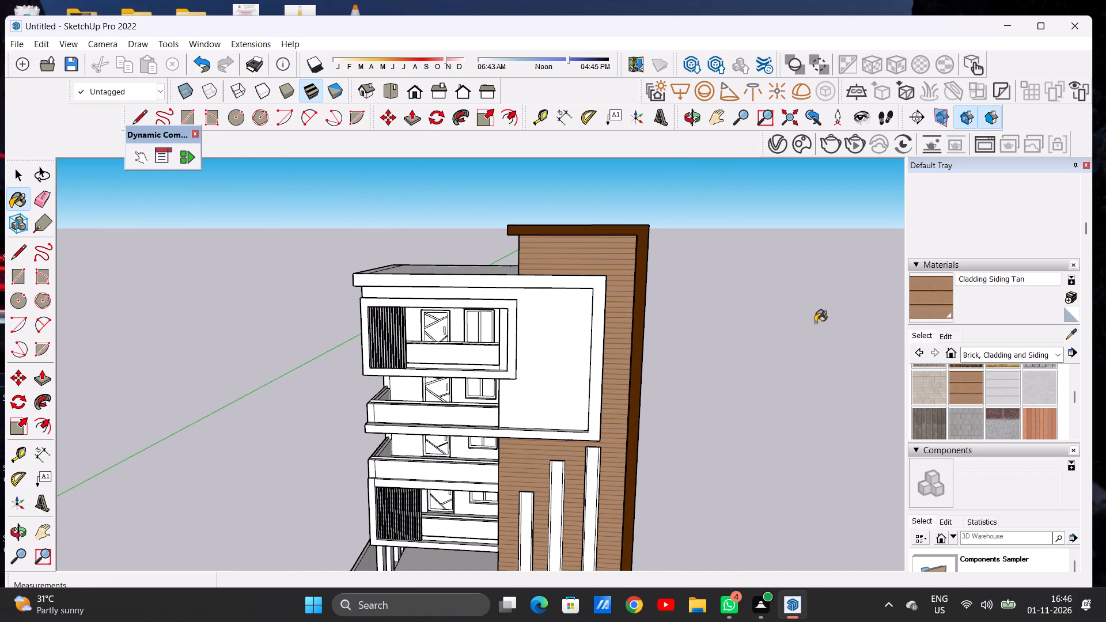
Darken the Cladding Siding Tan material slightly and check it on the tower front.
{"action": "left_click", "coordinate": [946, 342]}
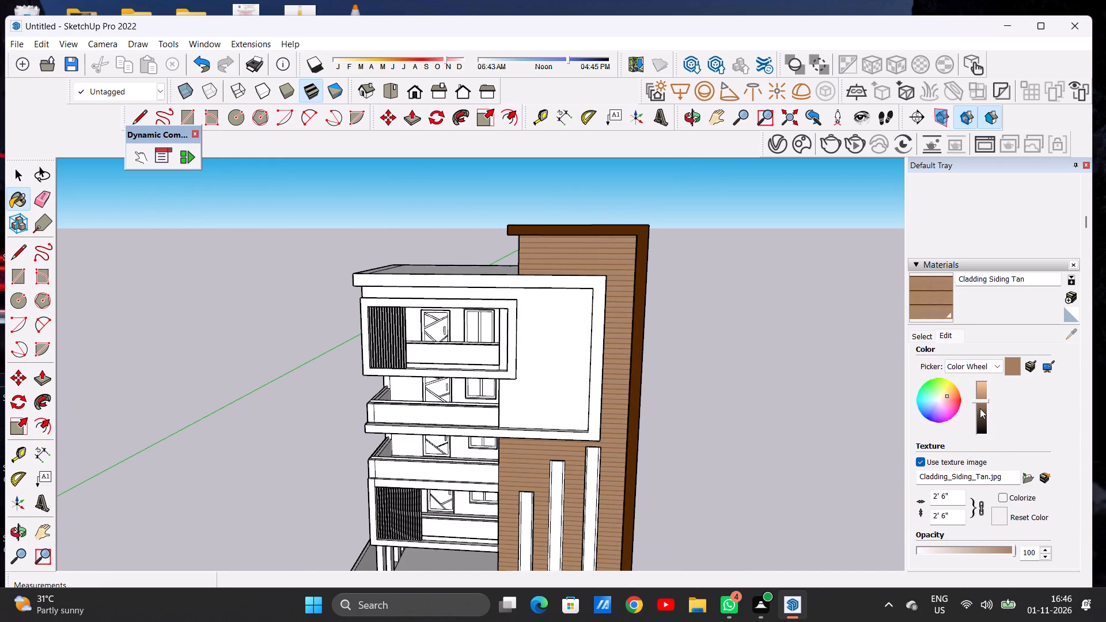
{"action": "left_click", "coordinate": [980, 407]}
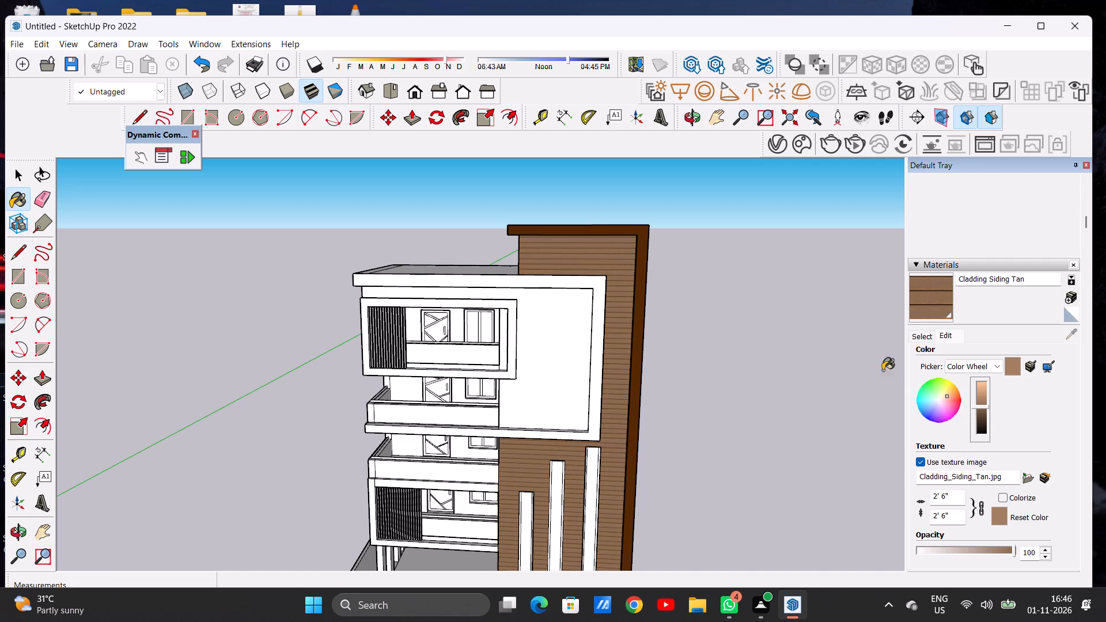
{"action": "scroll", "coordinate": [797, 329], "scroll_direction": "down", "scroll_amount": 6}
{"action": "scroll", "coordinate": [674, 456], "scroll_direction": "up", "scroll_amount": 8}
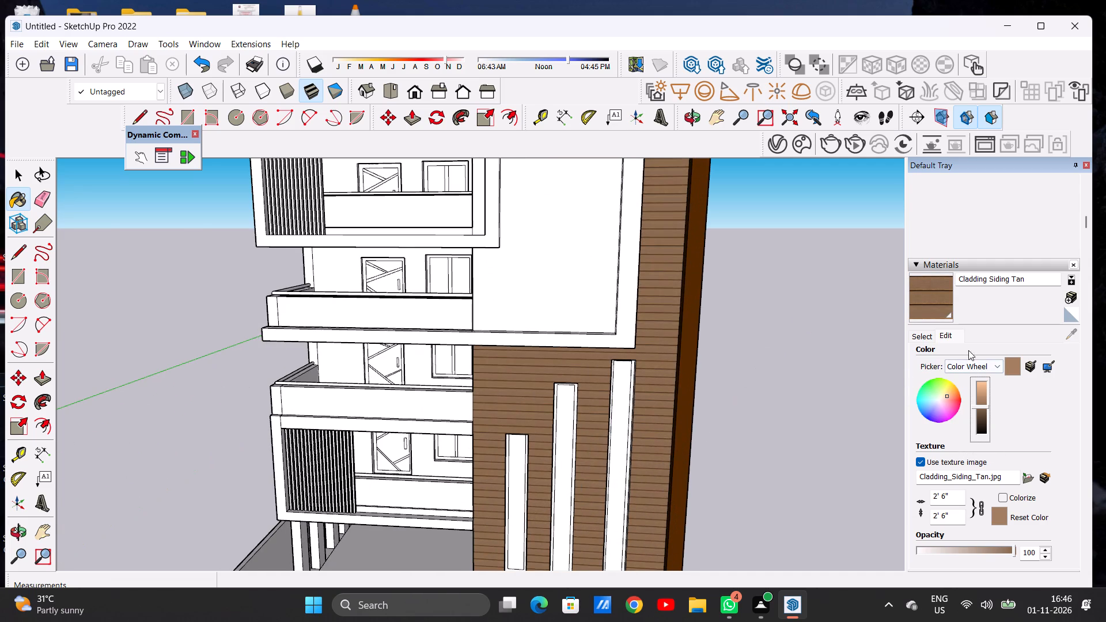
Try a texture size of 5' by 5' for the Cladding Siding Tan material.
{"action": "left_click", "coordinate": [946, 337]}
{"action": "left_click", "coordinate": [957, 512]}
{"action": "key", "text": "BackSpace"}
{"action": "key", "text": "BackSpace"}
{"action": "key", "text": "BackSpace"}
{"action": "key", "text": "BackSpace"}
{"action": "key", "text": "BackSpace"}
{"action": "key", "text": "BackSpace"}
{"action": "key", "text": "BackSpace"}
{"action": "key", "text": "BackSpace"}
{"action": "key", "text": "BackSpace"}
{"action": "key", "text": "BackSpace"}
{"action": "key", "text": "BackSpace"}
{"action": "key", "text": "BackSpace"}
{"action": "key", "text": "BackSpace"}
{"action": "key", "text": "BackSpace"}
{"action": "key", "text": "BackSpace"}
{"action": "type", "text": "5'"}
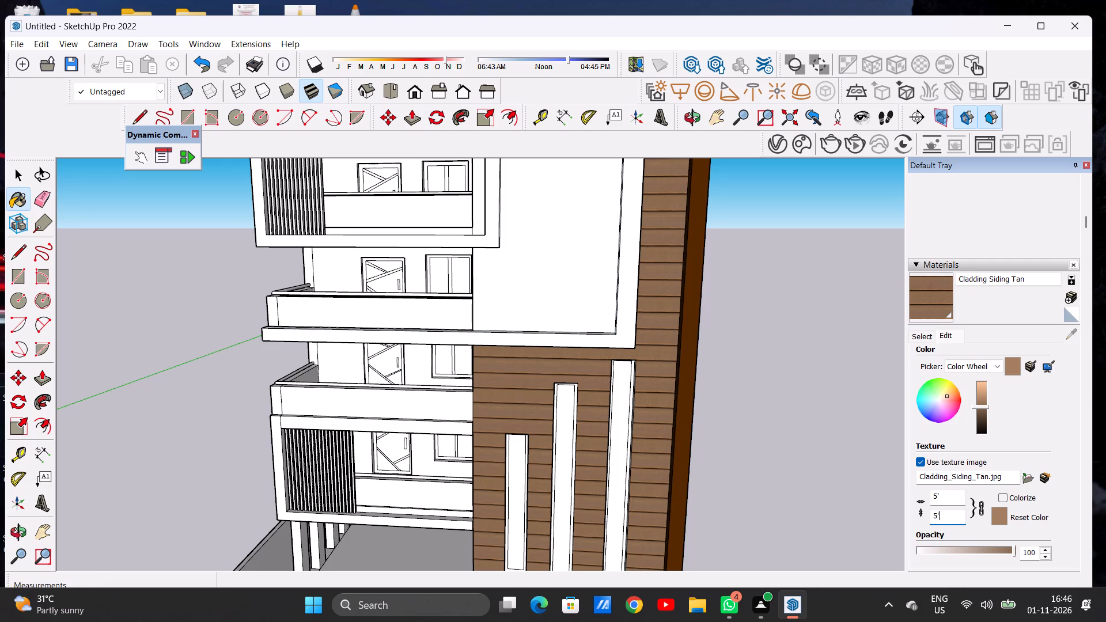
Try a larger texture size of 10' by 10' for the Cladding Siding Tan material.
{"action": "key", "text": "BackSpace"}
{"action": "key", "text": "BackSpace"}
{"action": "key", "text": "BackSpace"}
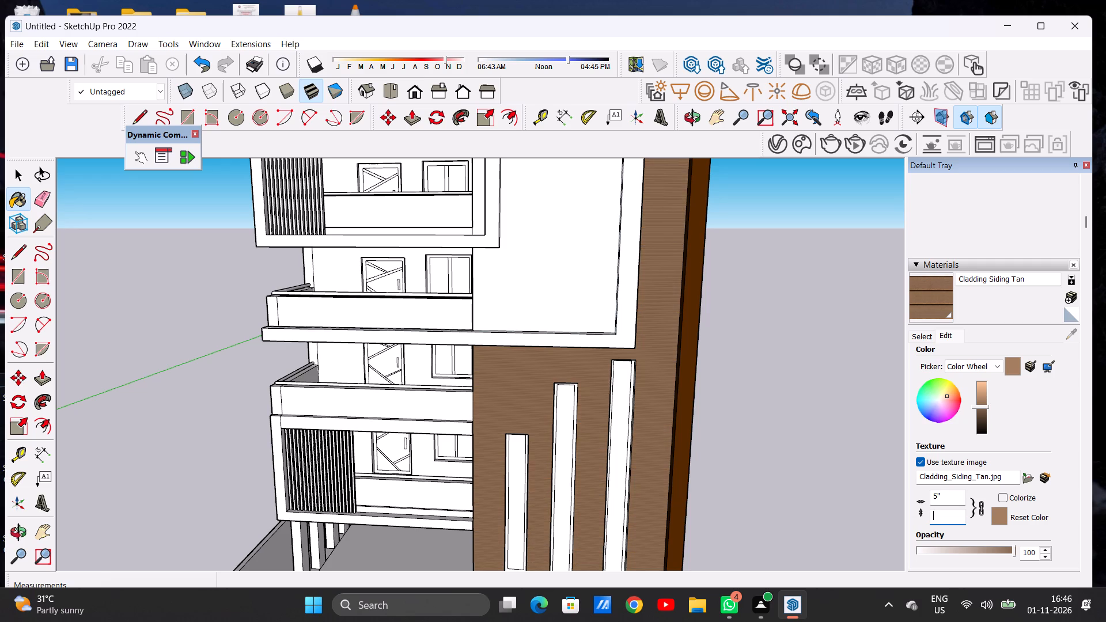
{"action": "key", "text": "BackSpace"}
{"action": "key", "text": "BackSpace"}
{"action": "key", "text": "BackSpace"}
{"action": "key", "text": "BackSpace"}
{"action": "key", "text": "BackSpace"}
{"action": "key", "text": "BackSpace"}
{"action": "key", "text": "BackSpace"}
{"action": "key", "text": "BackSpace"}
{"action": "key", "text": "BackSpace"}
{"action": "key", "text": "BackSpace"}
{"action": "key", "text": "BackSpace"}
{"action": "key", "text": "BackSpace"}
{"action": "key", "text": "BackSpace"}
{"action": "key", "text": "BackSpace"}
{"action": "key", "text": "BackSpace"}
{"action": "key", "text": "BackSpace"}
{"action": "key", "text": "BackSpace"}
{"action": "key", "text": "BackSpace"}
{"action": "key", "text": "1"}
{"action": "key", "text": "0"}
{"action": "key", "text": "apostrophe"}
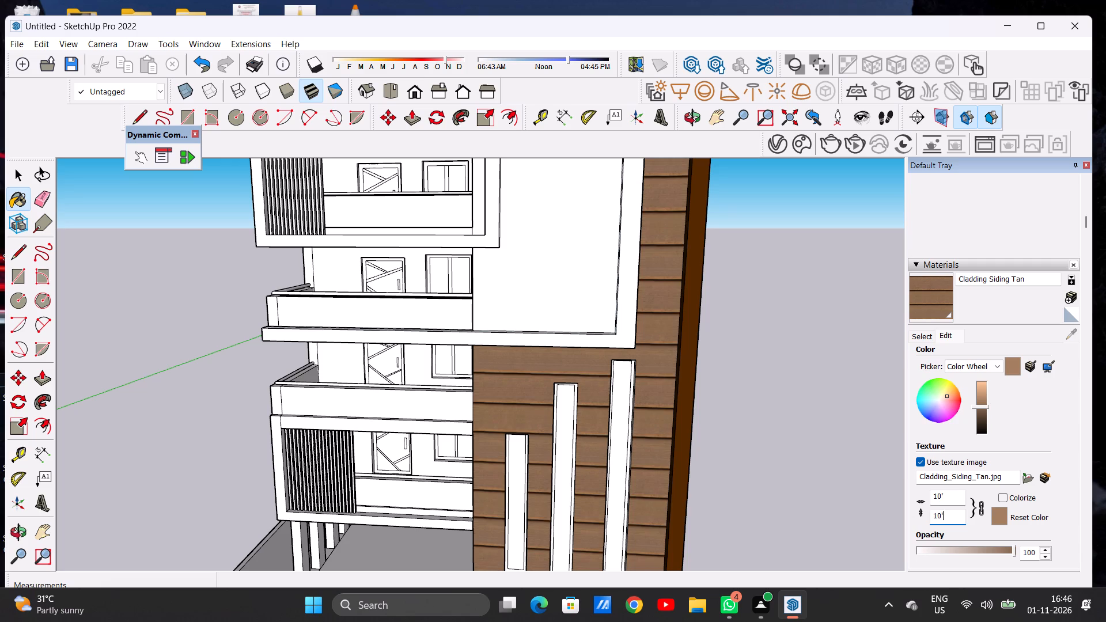
Set the Cladding Siding Tan texture size to 15' by 15'.
{"action": "key", "text": "BackSpace"}
{"action": "key", "text": "BackSpace"}
{"action": "key", "text": "BackSpace"}
{"action": "key", "text": "BackSpace"}
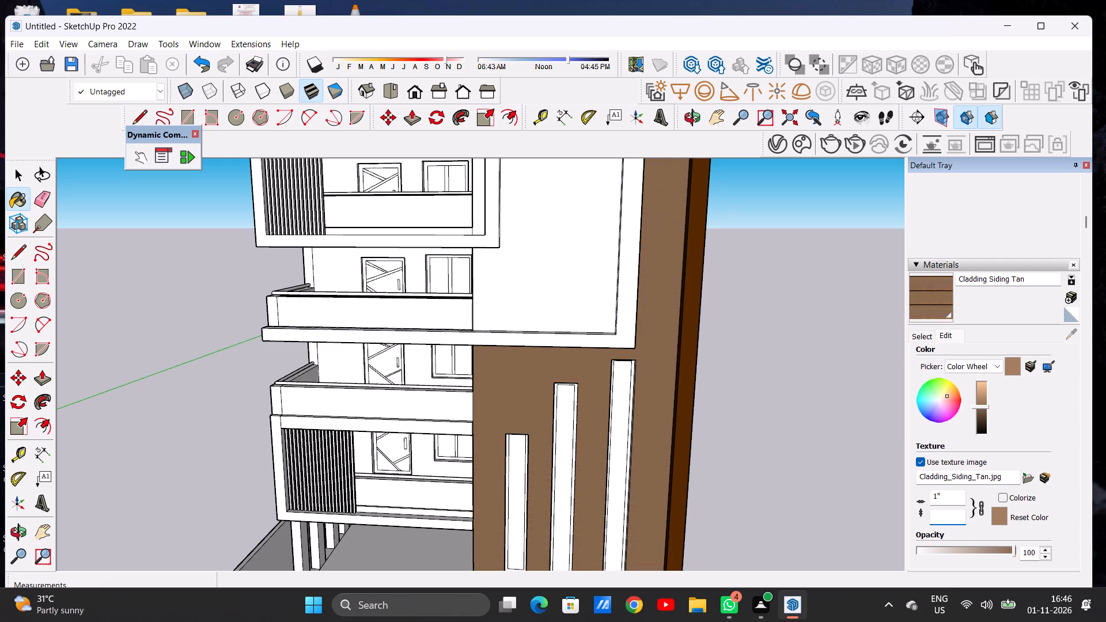
{"action": "type", "text": "15'"}
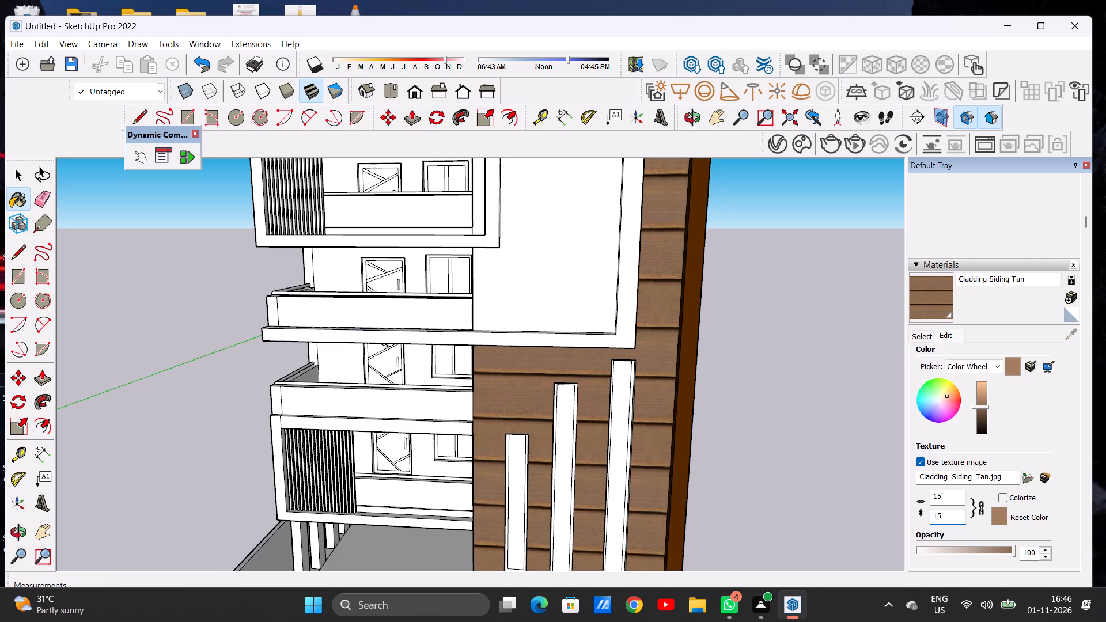
{"action": "key", "text": "Return"}
Examine the scale of the cladding planks on the tower front, close up and against the whole elevation.
{"action": "scroll", "coordinate": [651, 438], "scroll_direction": "down", "scroll_amount": 18}
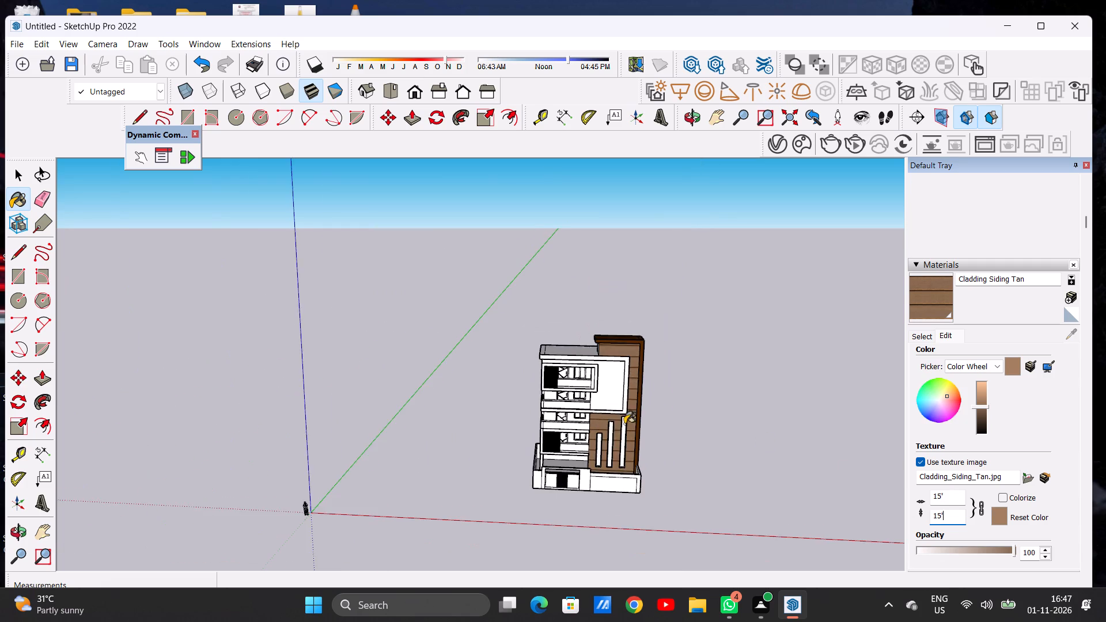
{"action": "middle_click_drag", "start_coordinate": [624, 442], "coordinate": [570, 436]}
{"action": "scroll", "coordinate": [584, 452], "scroll_direction": "up", "scroll_amount": 6}
{"action": "scroll", "coordinate": [628, 458], "scroll_direction": "down", "scroll_amount": 1}
{"action": "scroll", "coordinate": [628, 458], "scroll_direction": "up", "scroll_amount": 18}
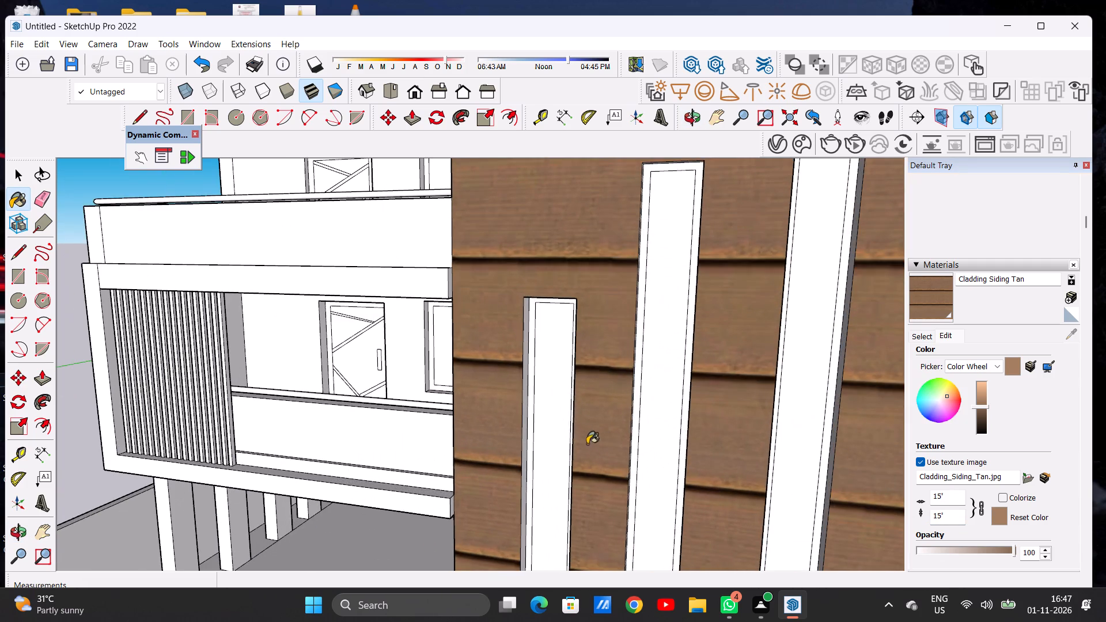
{"action": "middle_click_drag", "start_coordinate": [556, 437], "coordinate": [628, 415]}
{"action": "scroll", "coordinate": [579, 426], "scroll_direction": "down", "scroll_amount": 3}
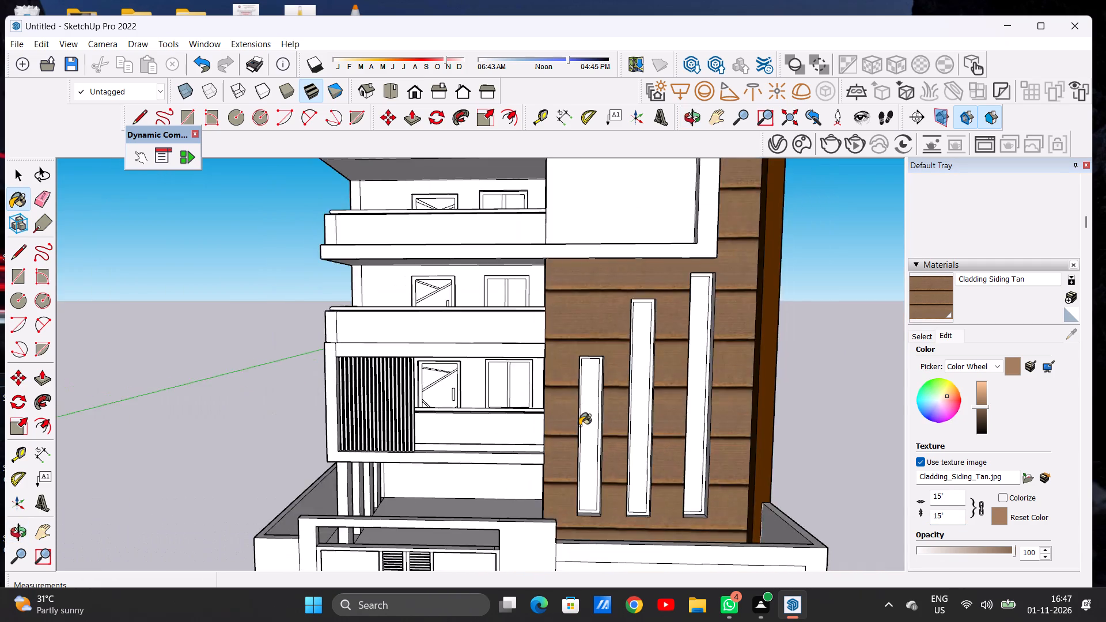
{"action": "scroll", "coordinate": [579, 426], "scroll_direction": "down", "scroll_amount": 13}
{"action": "scroll", "coordinate": [574, 436], "scroll_direction": "up", "scroll_amount": 1}
{"action": "scroll", "coordinate": [574, 436], "scroll_direction": "down", "scroll_amount": 8}
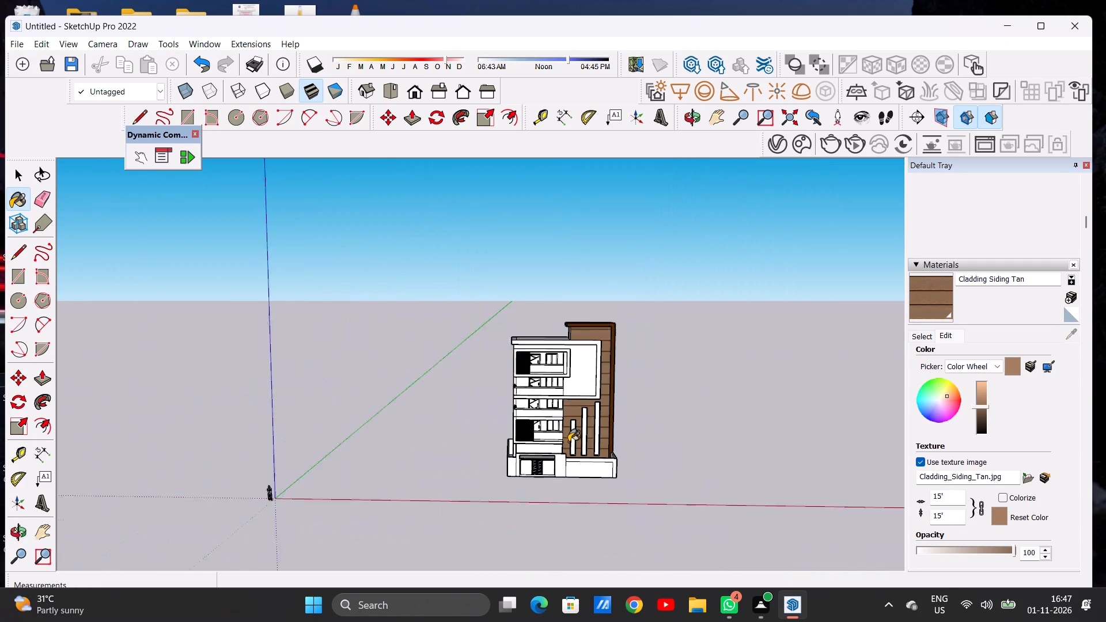
{"action": "scroll", "coordinate": [569, 442], "scroll_direction": "down", "scroll_amount": 3}
{"action": "scroll", "coordinate": [599, 347], "scroll_direction": "up", "scroll_amount": 11}
{"action": "middle_click", "coordinate": [595, 386]}
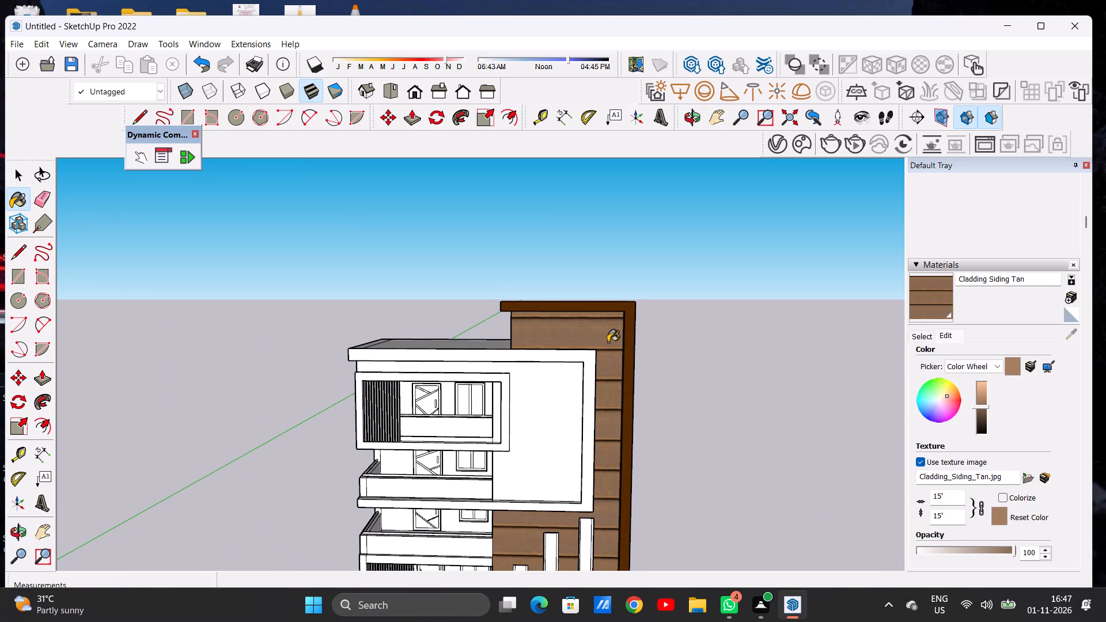
{"action": "scroll", "coordinate": [607, 328], "scroll_direction": "up", "scroll_amount": 4}
{"action": "scroll", "coordinate": [607, 328], "scroll_direction": "down", "scroll_amount": 1}
{"action": "scroll", "coordinate": [607, 328], "scroll_direction": "up", "scroll_amount": 1}
{"action": "scroll", "coordinate": [618, 363], "scroll_direction": "down", "scroll_amount": 7}
{"action": "middle_click_drag", "start_coordinate": [616, 426], "coordinate": [623, 412]}
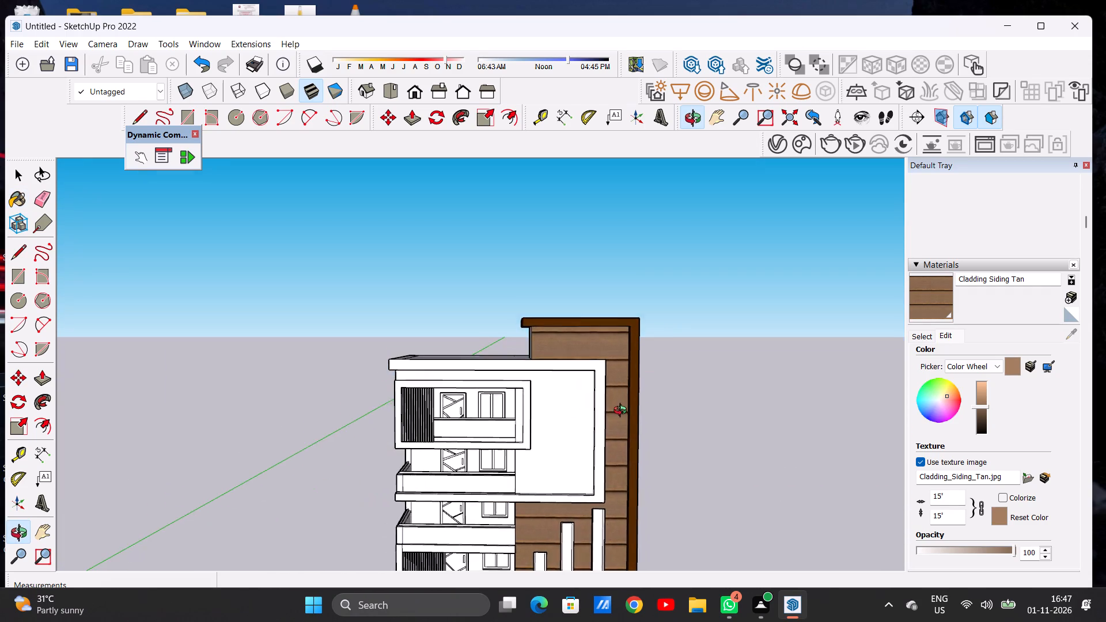
{"action": "middle_click_drag", "start_coordinate": [623, 412], "coordinate": [622, 412]}
{"action": "scroll", "coordinate": [586, 407], "scroll_direction": "down", "scroll_amount": 12}
{"action": "middle_click_drag", "start_coordinate": [586, 467], "coordinate": [573, 464]}
{"action": "scroll", "coordinate": [593, 462], "scroll_direction": "up", "scroll_amount": 3}
{"action": "scroll", "coordinate": [593, 462], "scroll_direction": "down", "scroll_amount": 2}
{"action": "scroll", "coordinate": [593, 462], "scroll_direction": "up", "scroll_amount": 6}
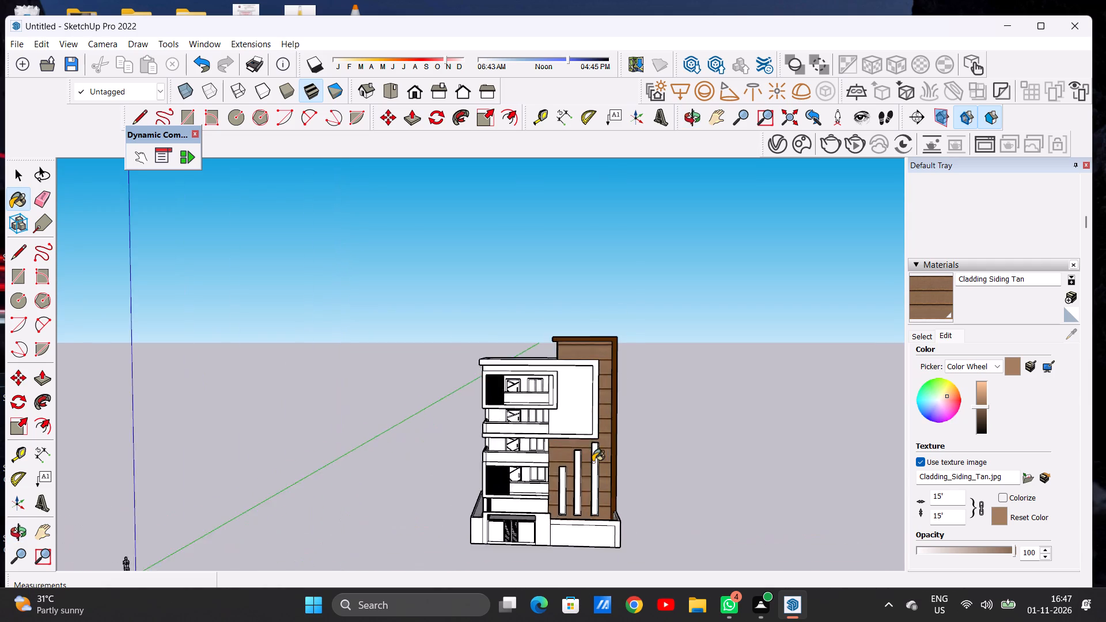
{"action": "scroll", "coordinate": [593, 462], "scroll_direction": "up", "scroll_amount": 3}
{"action": "scroll", "coordinate": [593, 462], "scroll_direction": "down", "scroll_amount": 1}
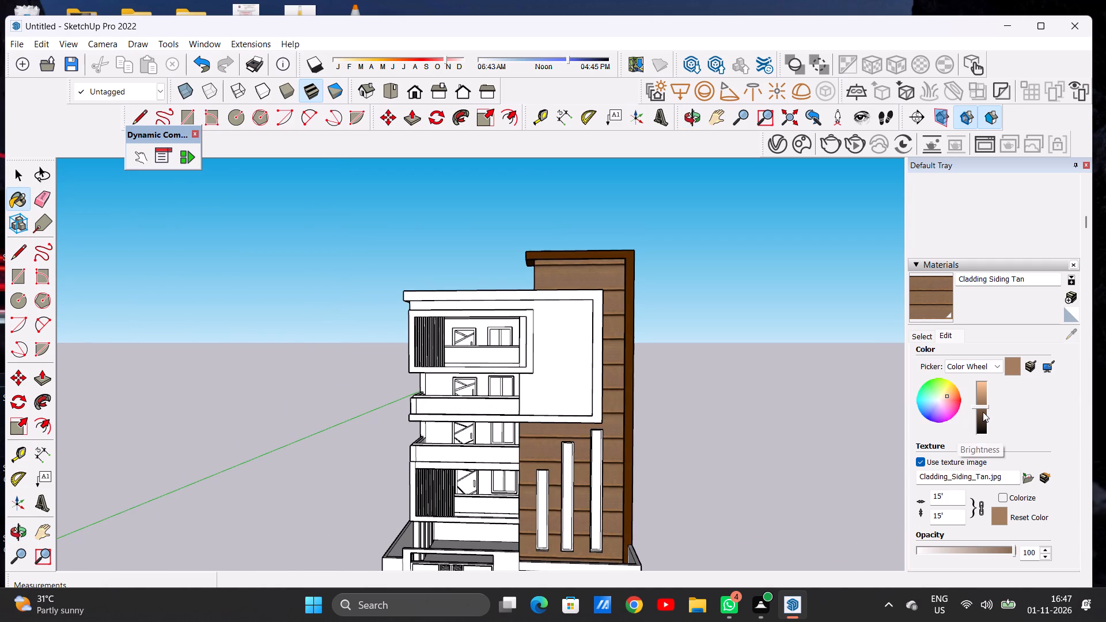
Recolour the Cladding Siding Tan material to a deep reddish brown by adjusting its hue and lowering its brightness.
{"action": "left_click", "coordinate": [983, 412]}
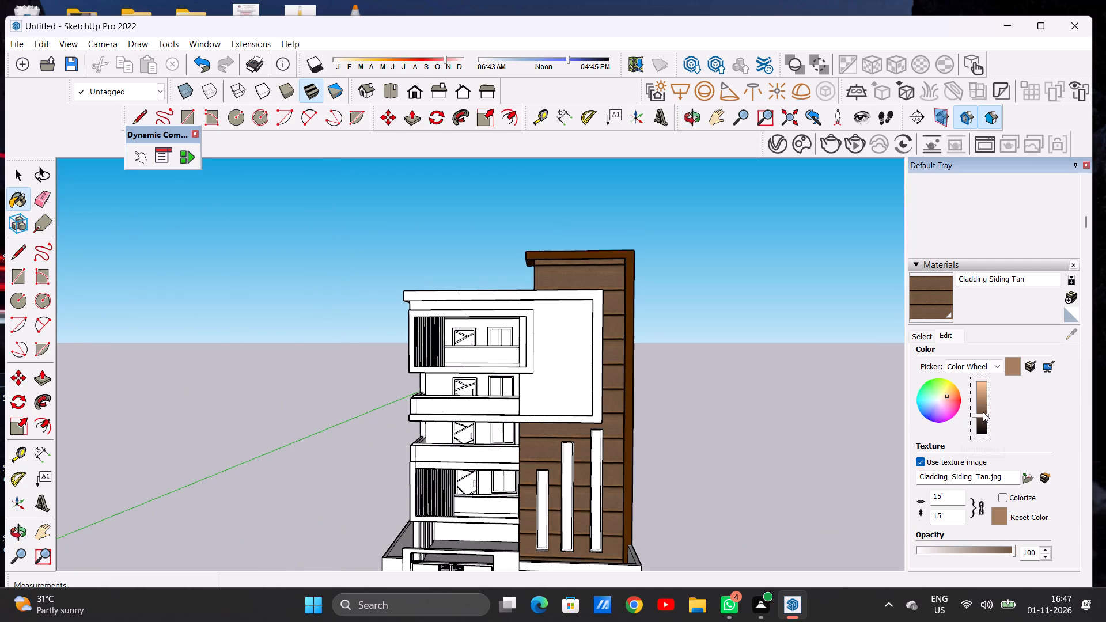
{"action": "left_click", "coordinate": [982, 411]}
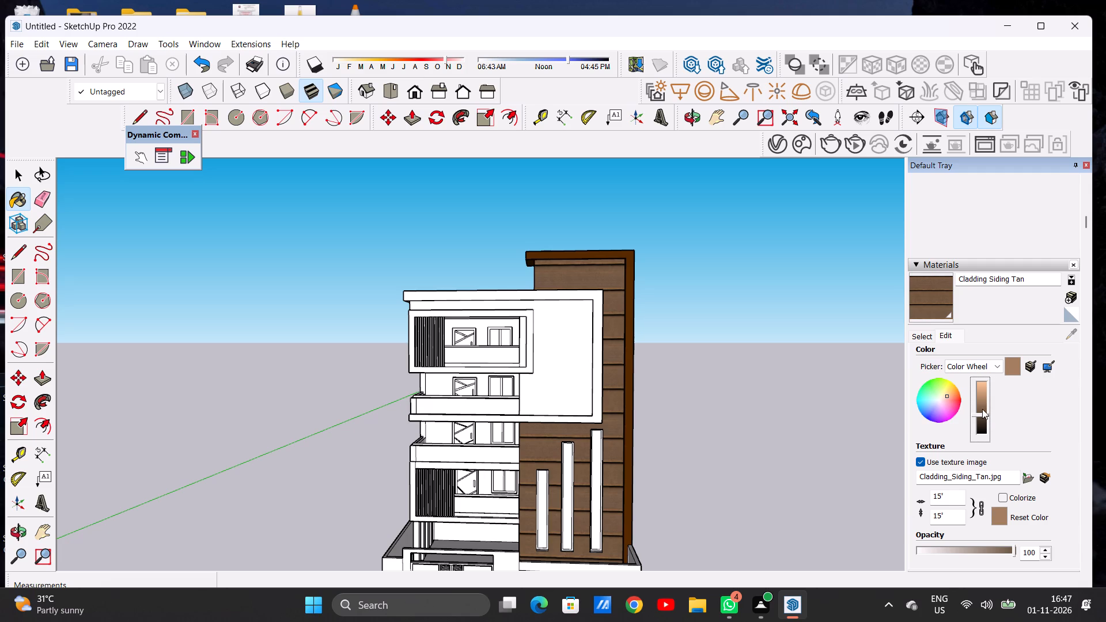
{"action": "left_click", "coordinate": [982, 409]}
{"action": "key", "text": "space"}
{"action": "key", "text": "space"}
{"action": "left_click", "coordinate": [957, 394]}
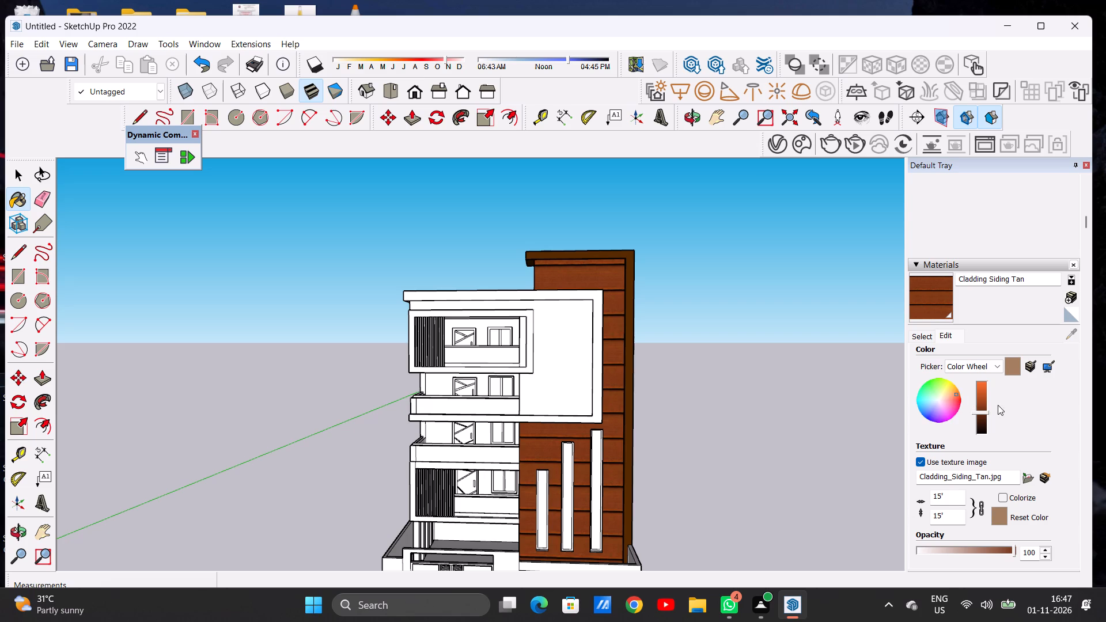
{"action": "left_click", "coordinate": [982, 418]}
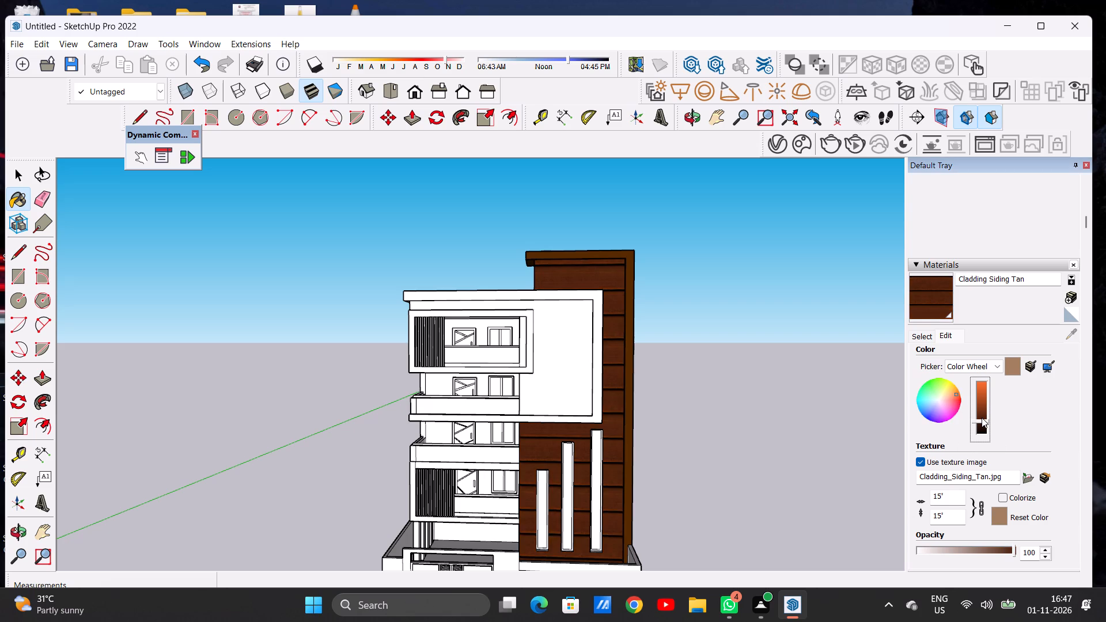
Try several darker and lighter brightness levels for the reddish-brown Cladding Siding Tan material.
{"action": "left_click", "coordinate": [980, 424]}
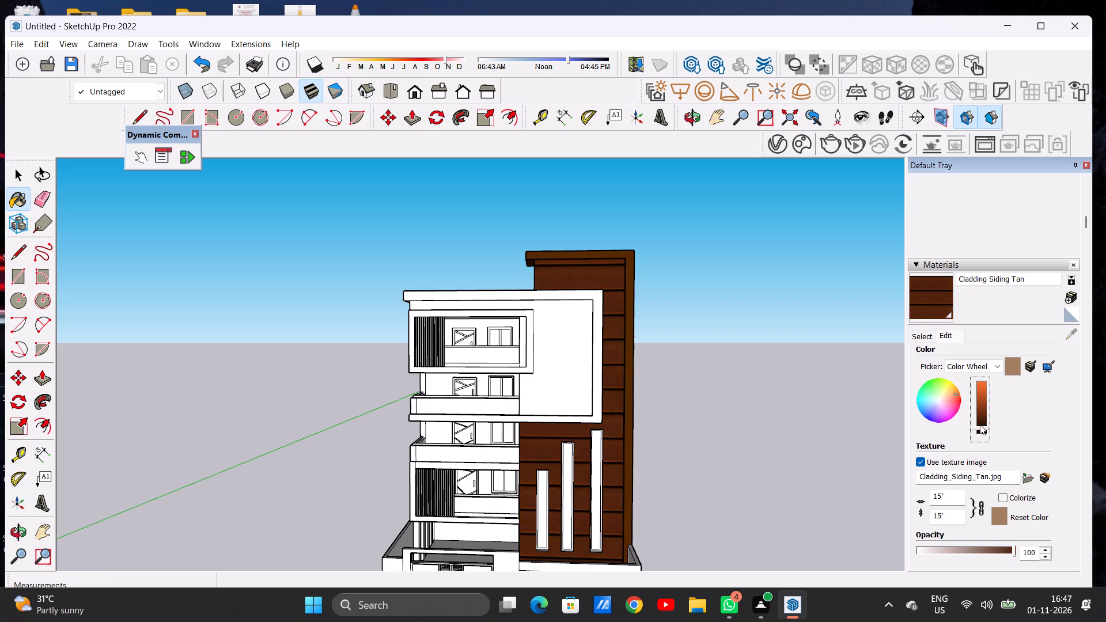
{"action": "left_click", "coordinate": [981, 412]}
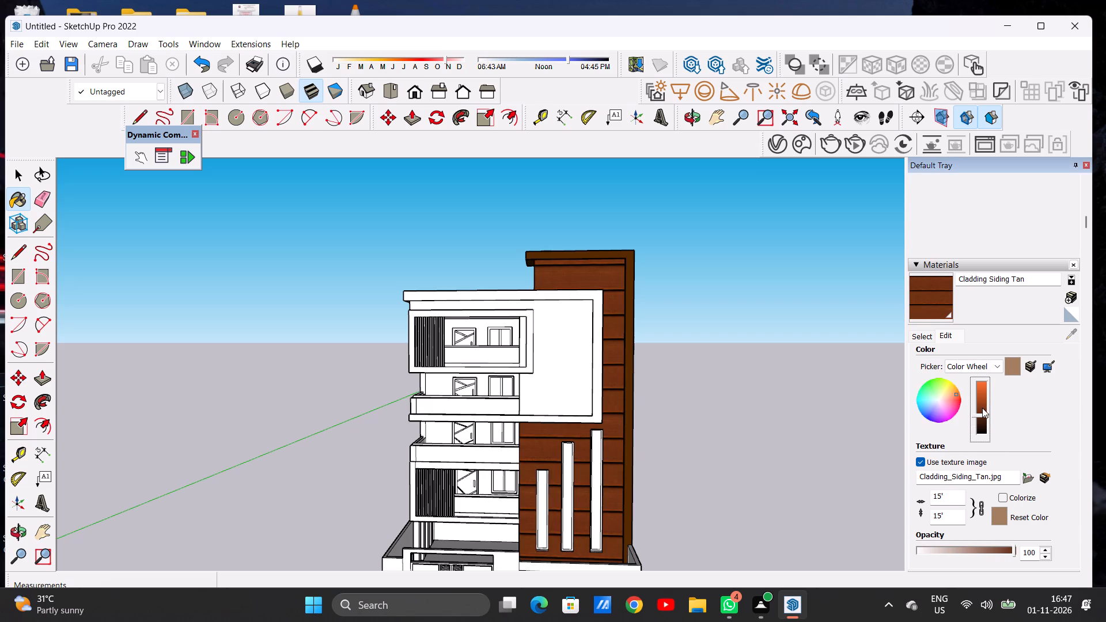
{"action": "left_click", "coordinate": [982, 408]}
Undo the recolouring and texture resizing of the Cladding Siding Tan material.
{"action": "key", "text": "space"}
{"action": "key", "text": "ctrl+z"}
{"action": "key", "text": "ctrl+z"}
{"action": "key", "text": "ctrl+z"}
{"action": "left_click", "coordinate": [811, 377]}
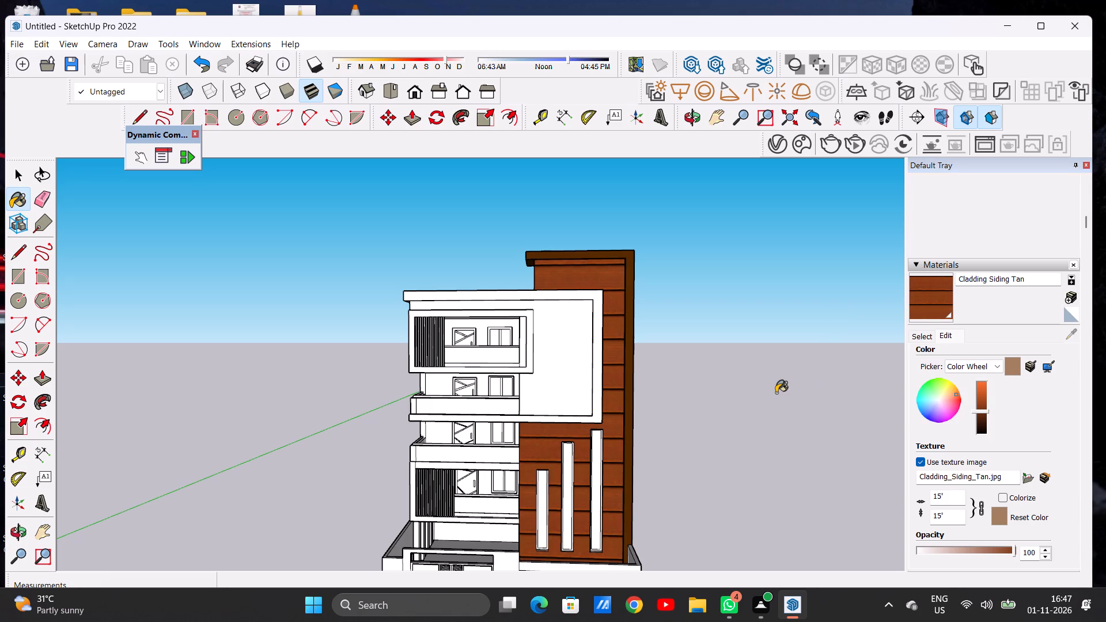
{"action": "key", "text": "space"}
{"action": "key", "text": "ctrl+z"}
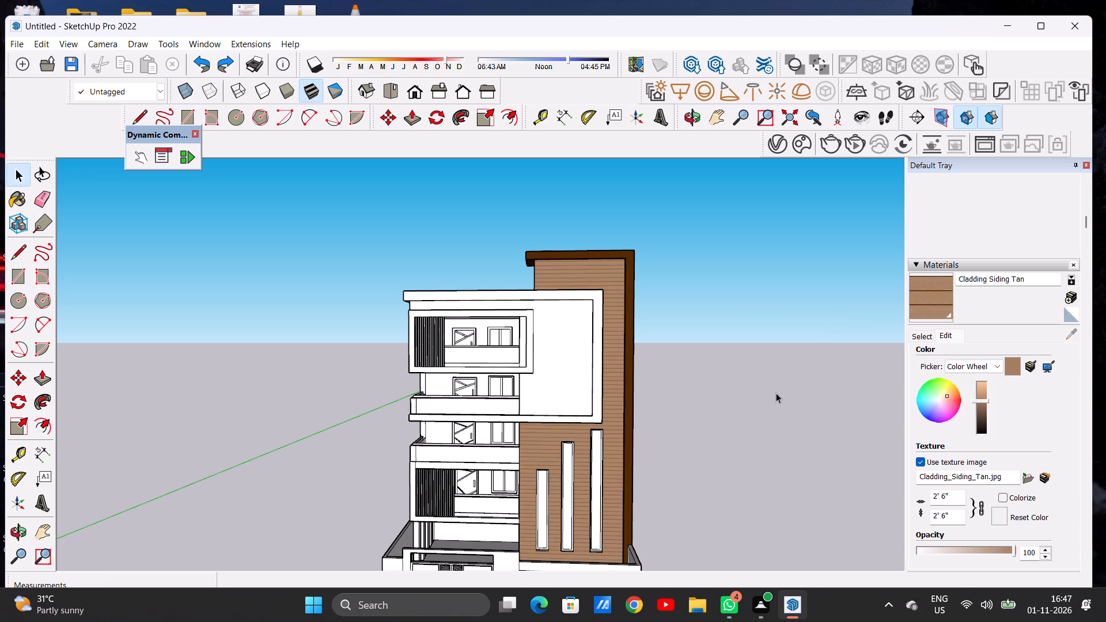
Set the Cladding Siding Tan texture size to 15' by 15'.
{"action": "scroll", "coordinate": [615, 479], "scroll_direction": "up", "scroll_amount": 7}
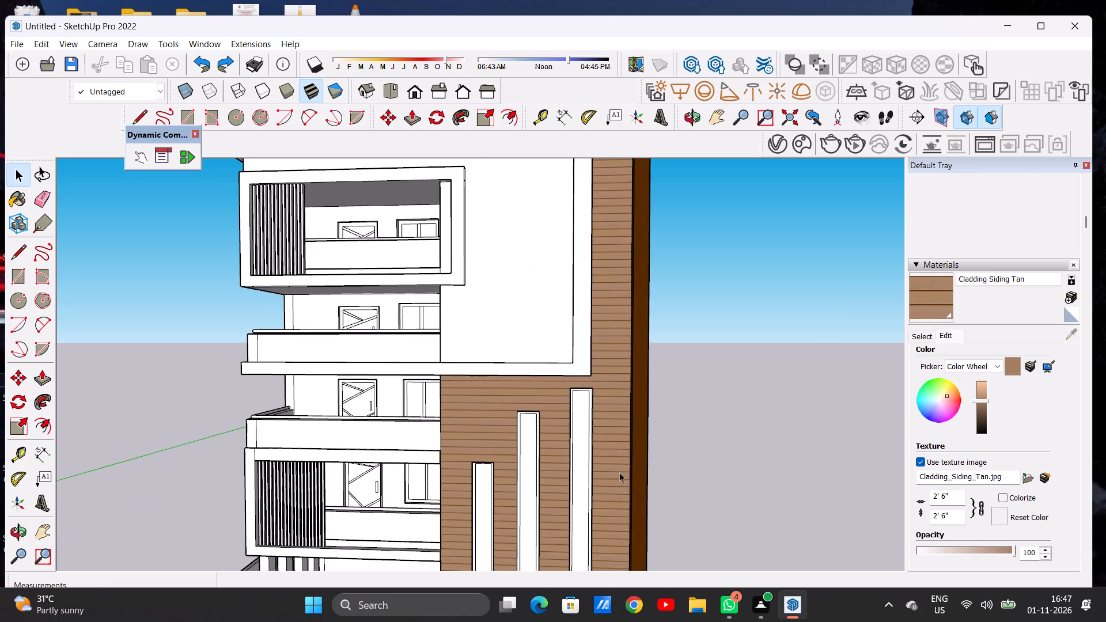
{"action": "left_click", "coordinate": [945, 333]}
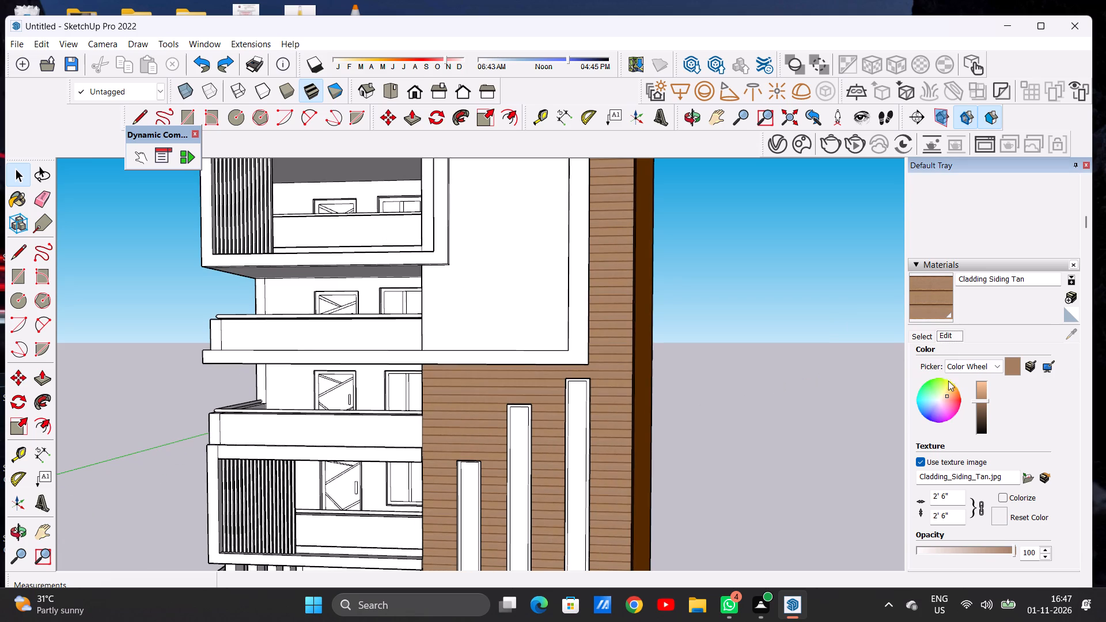
{"action": "left_click", "coordinate": [955, 511]}
{"action": "key", "text": "BackSpace"}
{"action": "key", "text": "BackSpace"}
{"action": "key", "text": "BackSpace"}
{"action": "key", "text": "BackSpace"}
{"action": "key", "text": "BackSpace"}
{"action": "key", "text": "BackSpace"}
{"action": "key", "text": "BackSpace"}
{"action": "key", "text": "BackSpace"}
{"action": "key", "text": "BackSpace"}
{"action": "key", "text": "BackSpace"}
{"action": "key", "text": "BackSpace"}
{"action": "key", "text": "BackSpace"}
{"action": "key", "text": "BackSpace"}
{"action": "key", "text": "BackSpace"}
{"action": "key", "text": "BackSpace"}
{"action": "key", "text": "BackSpace"}
{"action": "key", "text": "BackSpace"}
{"action": "type", "text": "15'"}
{"action": "key", "text": "Return"}
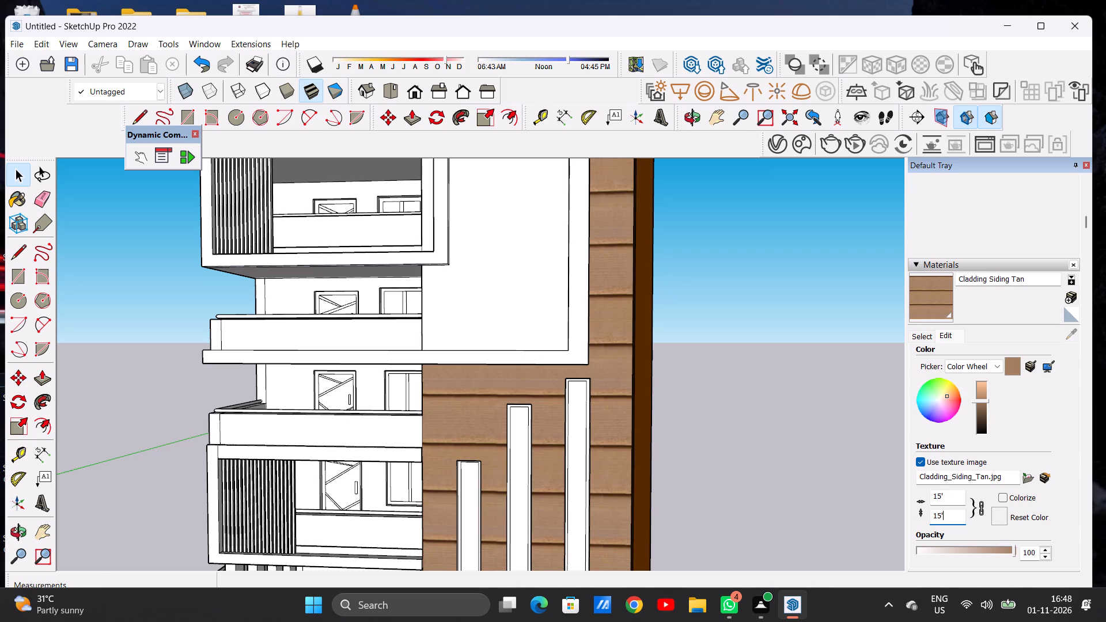
Darken the Cladding Siding Tan material on the tower front to a medium brown by lowering its brightness.
{"action": "scroll", "coordinate": [934, 503], "scroll_direction": "down", "scroll_amount": 7}
{"action": "scroll", "coordinate": [688, 487], "scroll_direction": "down", "scroll_amount": 17}
{"action": "scroll", "coordinate": [624, 465], "scroll_direction": "down", "scroll_amount": 2}
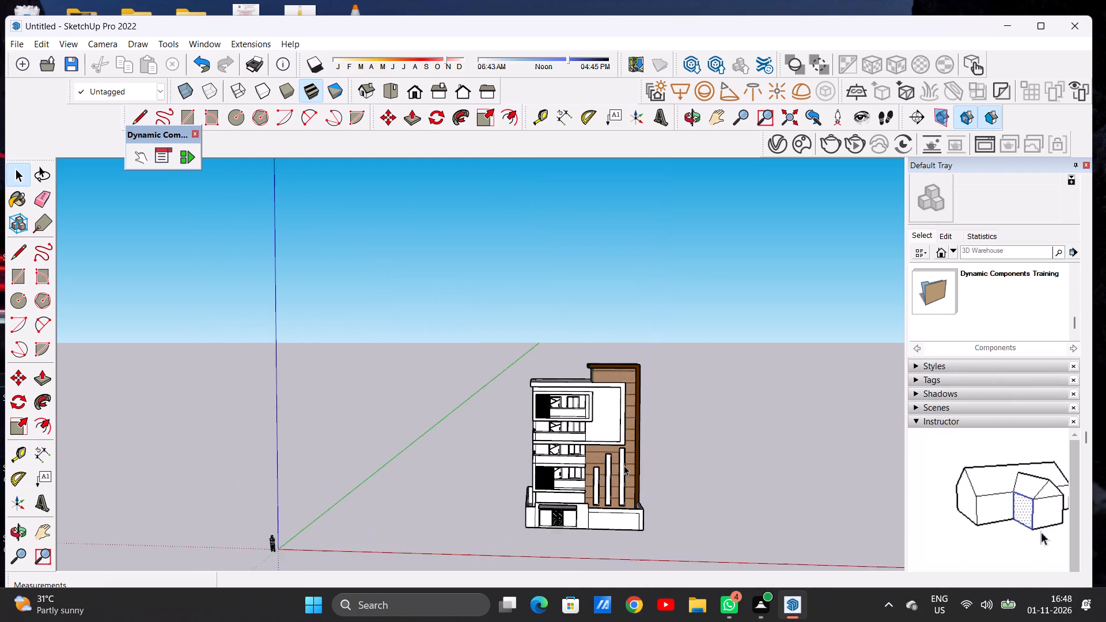
{"action": "scroll", "coordinate": [624, 465], "scroll_direction": "down", "scroll_amount": 2}
{"action": "scroll", "coordinate": [605, 452], "scroll_direction": "up", "scroll_amount": 10}
{"action": "scroll", "coordinate": [938, 407], "scroll_direction": "up", "scroll_amount": 4}
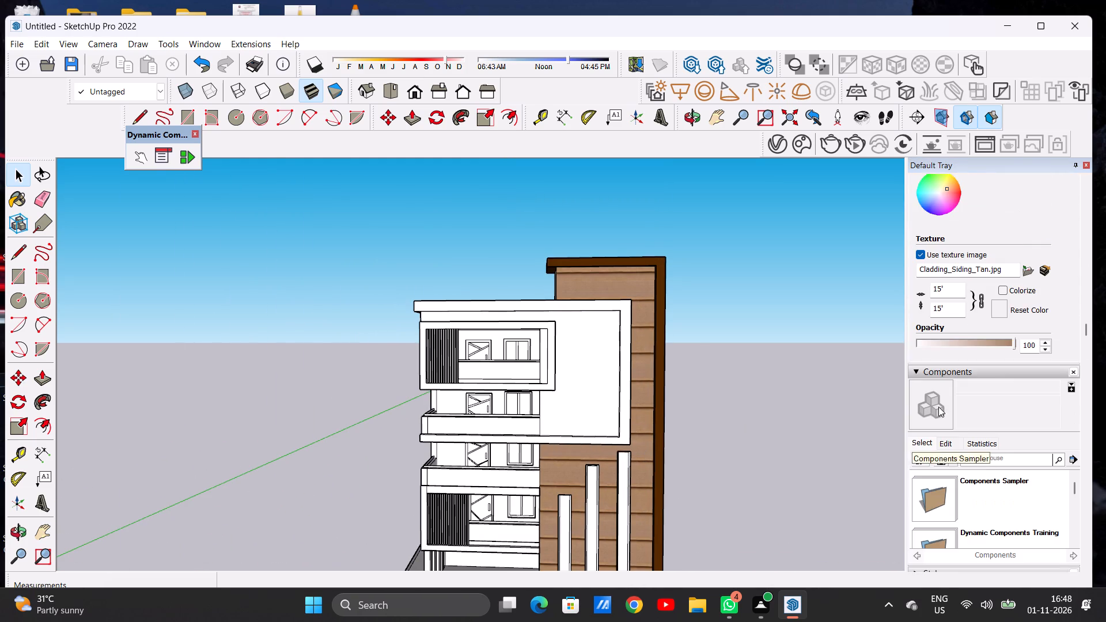
{"action": "scroll", "coordinate": [958, 407], "scroll_direction": "up", "scroll_amount": 3}
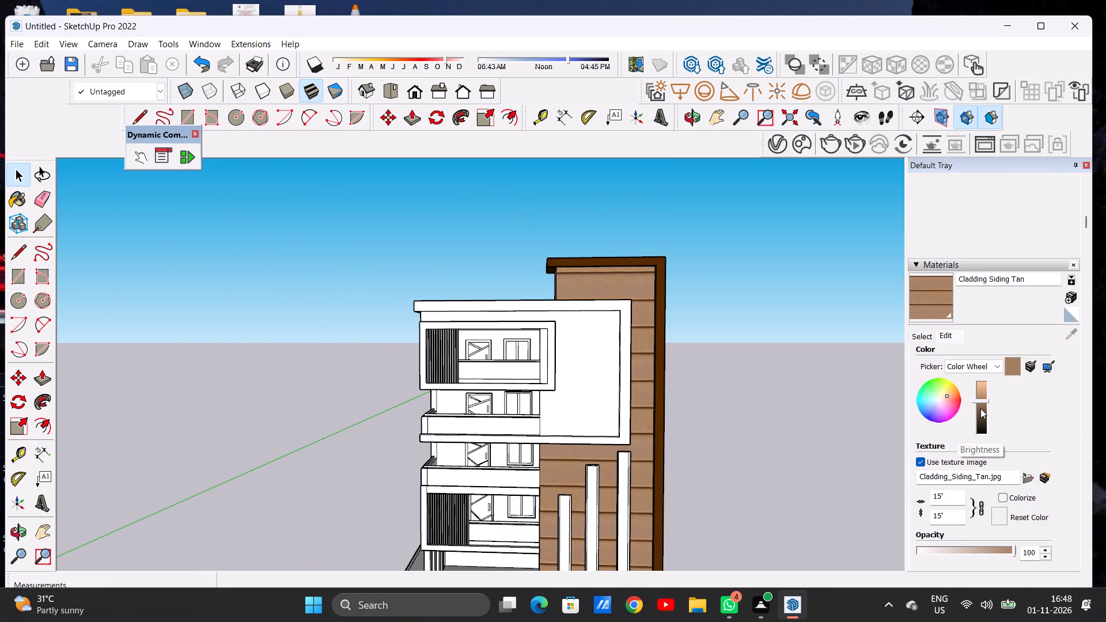
{"action": "left_click", "coordinate": [980, 408]}
{"action": "scroll", "coordinate": [768, 417], "scroll_direction": "down", "scroll_amount": 2}
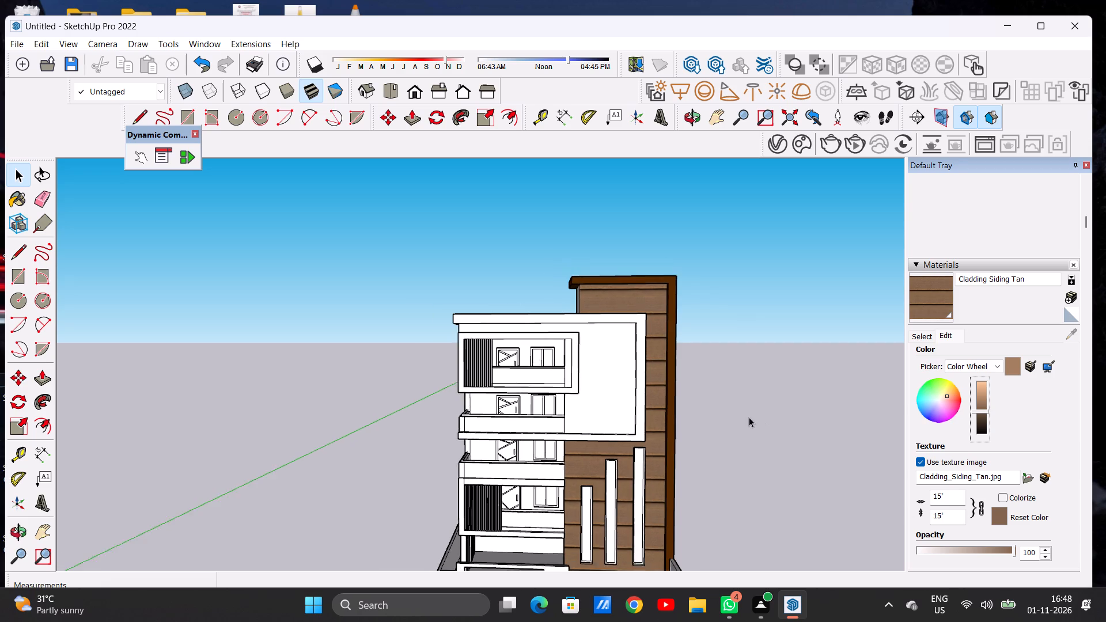
{"action": "scroll", "coordinate": [749, 417], "scroll_direction": "down", "scroll_amount": 1}
{"action": "key", "text": "space"}
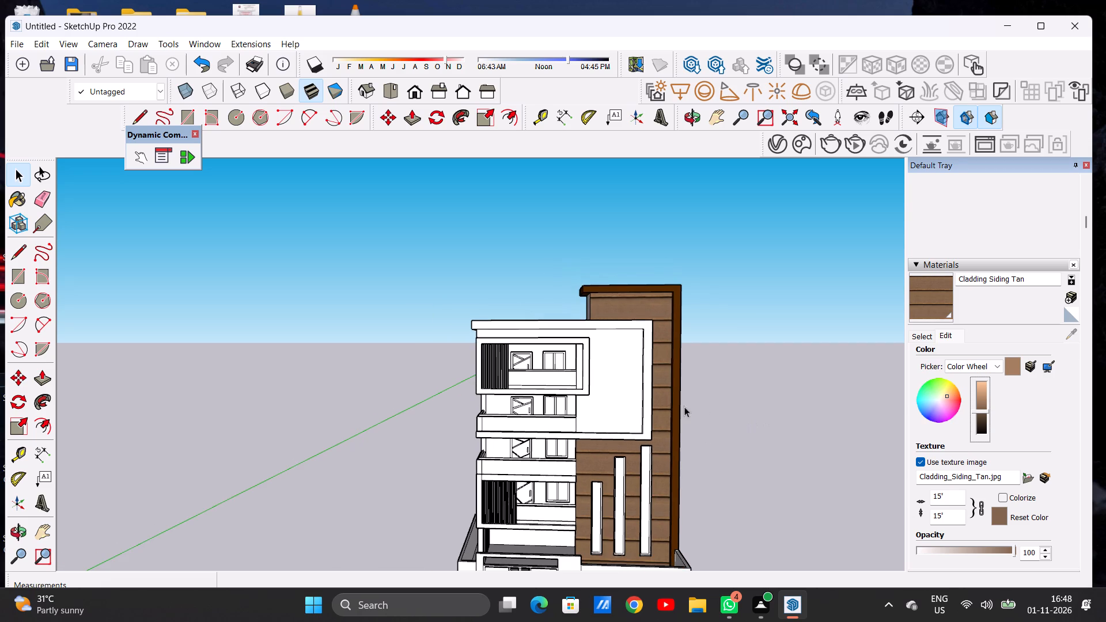
{"action": "scroll", "coordinate": [658, 333], "scroll_direction": "down", "scroll_amount": 6}
{"action": "scroll", "coordinate": [627, 366], "scroll_direction": "up", "scroll_amount": 8}
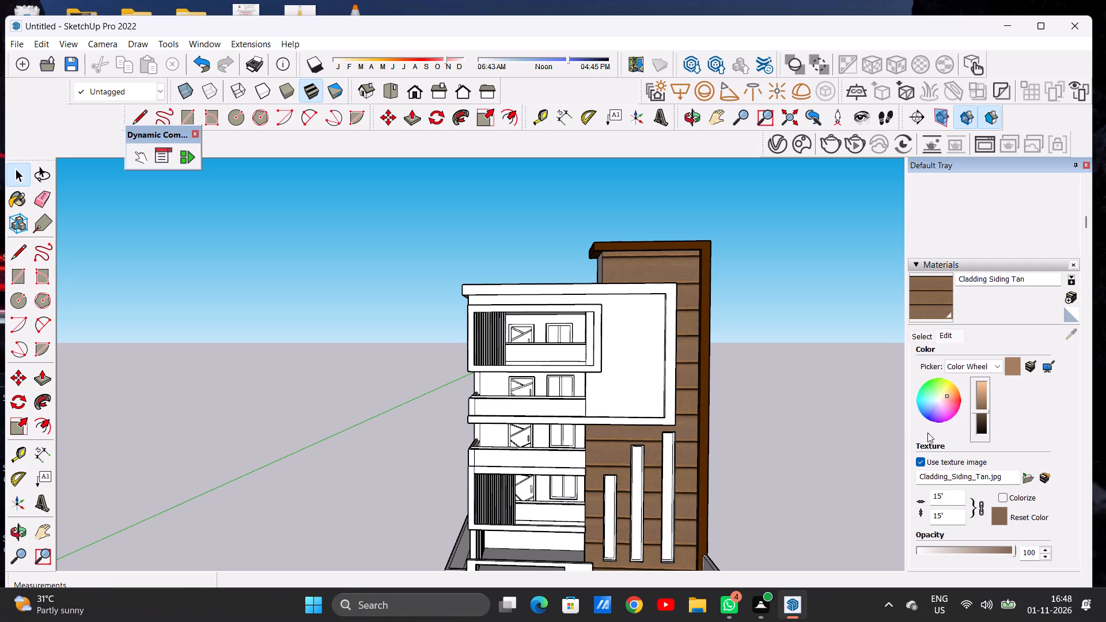
Paint the recessed wall inside the large upper frame with Blinds Vertical Stripe Gray from the Window Coverings collection.
{"action": "left_click", "coordinate": [914, 338]}
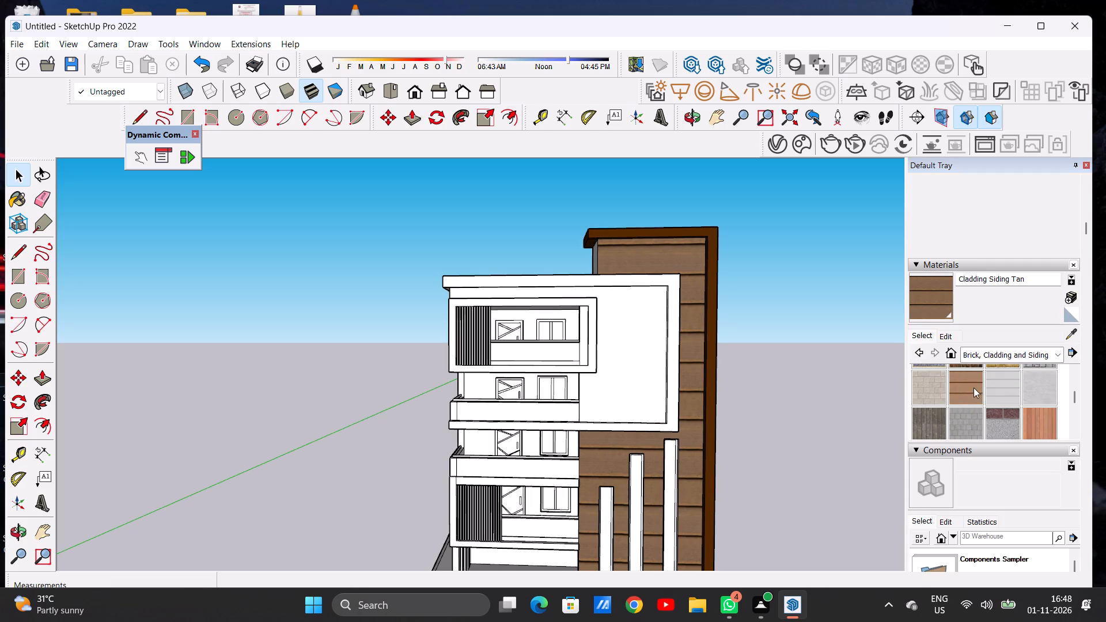
{"action": "left_click", "coordinate": [982, 351]}
{"action": "left_click", "coordinate": [998, 529]}
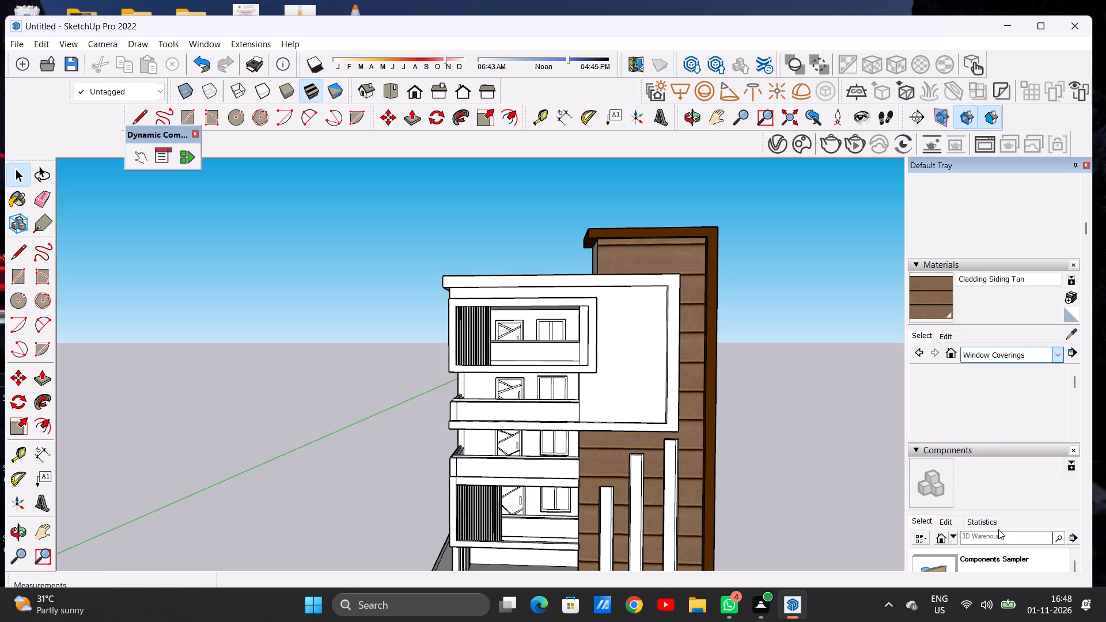
{"action": "left_click", "coordinate": [931, 421]}
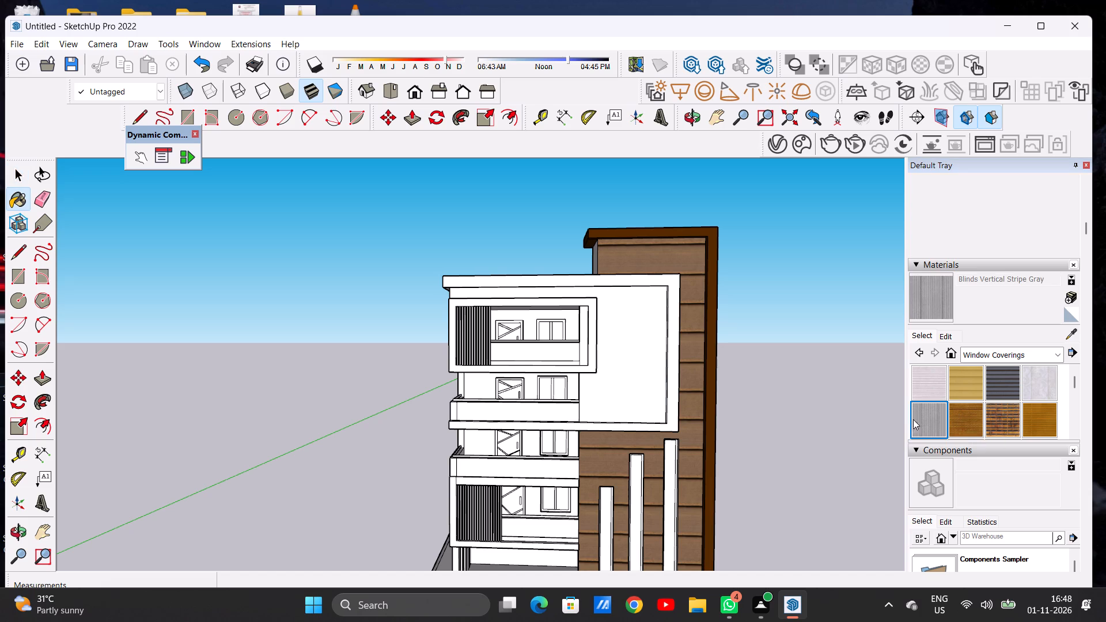
{"action": "scroll", "coordinate": [630, 365], "scroll_direction": "up", "scroll_amount": 2}
{"action": "scroll", "coordinate": [632, 374], "scroll_direction": "down", "scroll_amount": 1}
{"action": "scroll", "coordinate": [632, 375], "scroll_direction": "up", "scroll_amount": 3}
{"action": "left_click", "coordinate": [632, 378]}
{"action": "scroll", "coordinate": [635, 404], "scroll_direction": "up", "scroll_amount": 11}
{"action": "scroll", "coordinate": [639, 429], "scroll_direction": "down", "scroll_amount": 1}
{"action": "scroll", "coordinate": [639, 429], "scroll_direction": "up", "scroll_amount": 2}
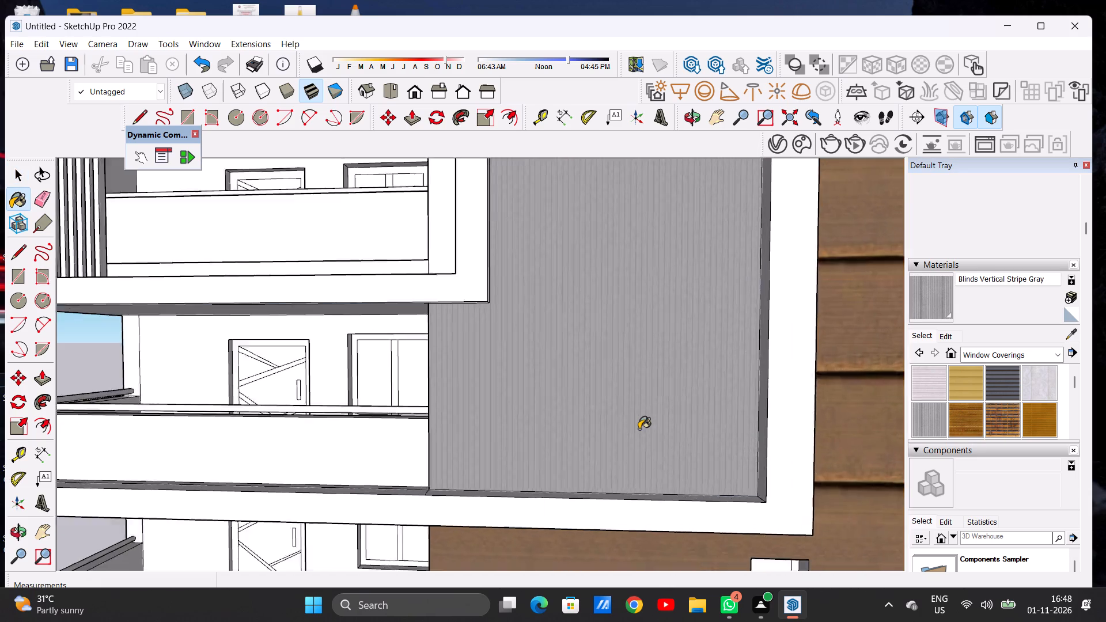
{"action": "scroll", "coordinate": [639, 429], "scroll_direction": "up", "scroll_amount": 2}
{"action": "scroll", "coordinate": [639, 429], "scroll_direction": "down", "scroll_amount": 1}
{"action": "scroll", "coordinate": [639, 429], "scroll_direction": "up", "scroll_amount": 5}
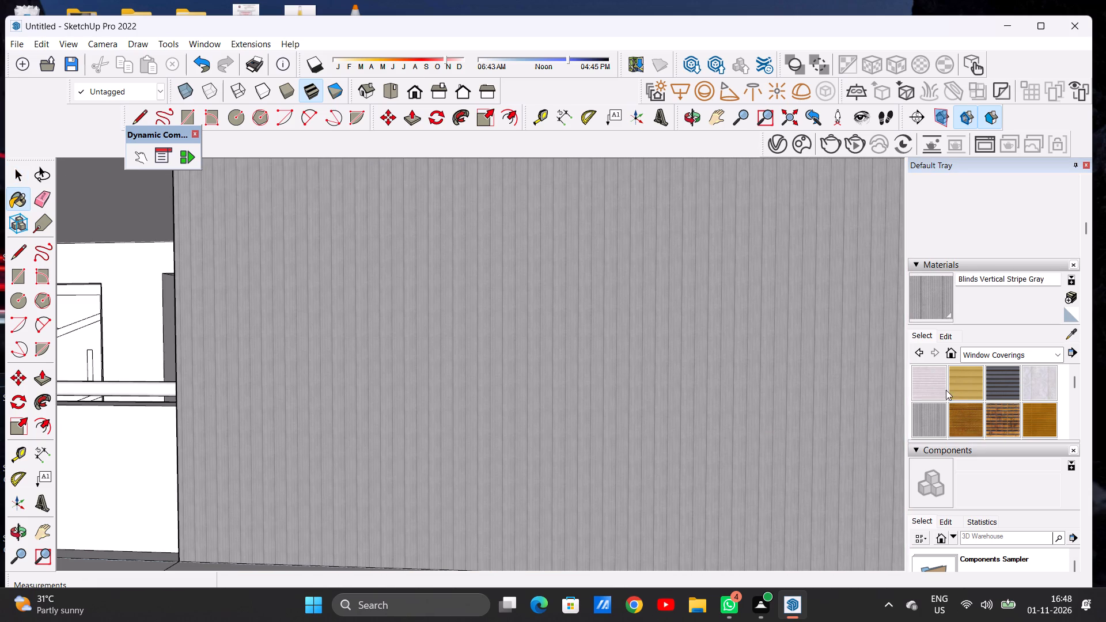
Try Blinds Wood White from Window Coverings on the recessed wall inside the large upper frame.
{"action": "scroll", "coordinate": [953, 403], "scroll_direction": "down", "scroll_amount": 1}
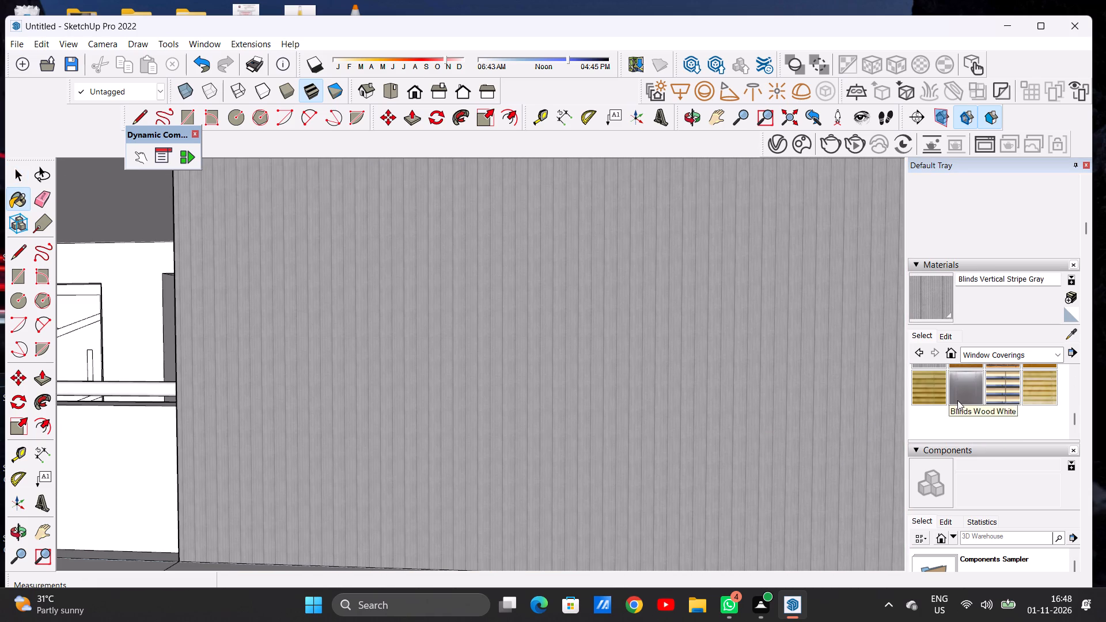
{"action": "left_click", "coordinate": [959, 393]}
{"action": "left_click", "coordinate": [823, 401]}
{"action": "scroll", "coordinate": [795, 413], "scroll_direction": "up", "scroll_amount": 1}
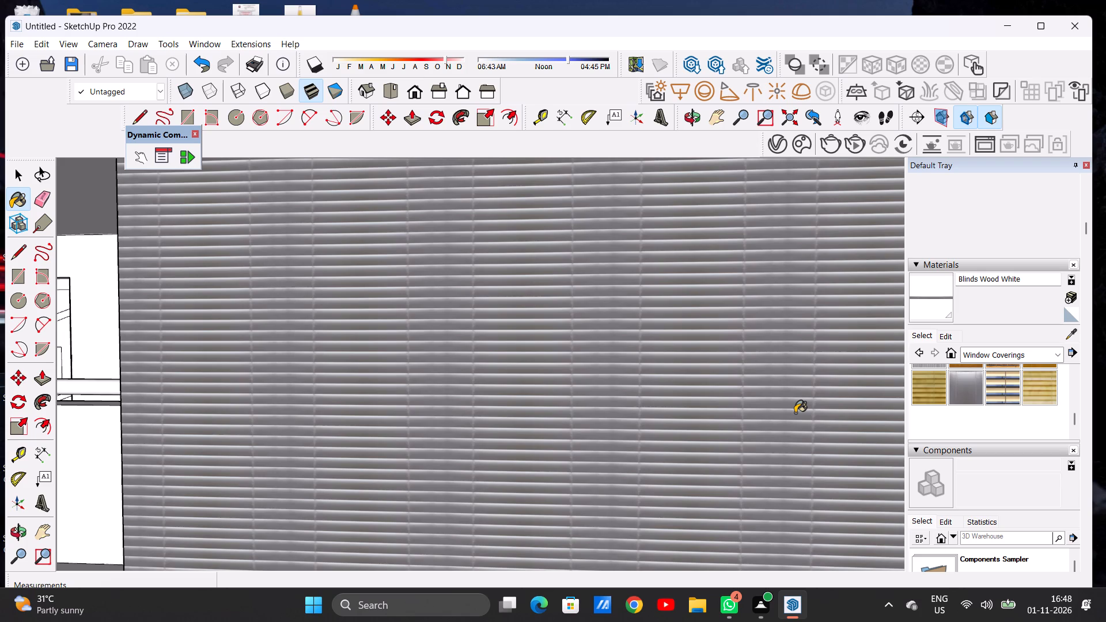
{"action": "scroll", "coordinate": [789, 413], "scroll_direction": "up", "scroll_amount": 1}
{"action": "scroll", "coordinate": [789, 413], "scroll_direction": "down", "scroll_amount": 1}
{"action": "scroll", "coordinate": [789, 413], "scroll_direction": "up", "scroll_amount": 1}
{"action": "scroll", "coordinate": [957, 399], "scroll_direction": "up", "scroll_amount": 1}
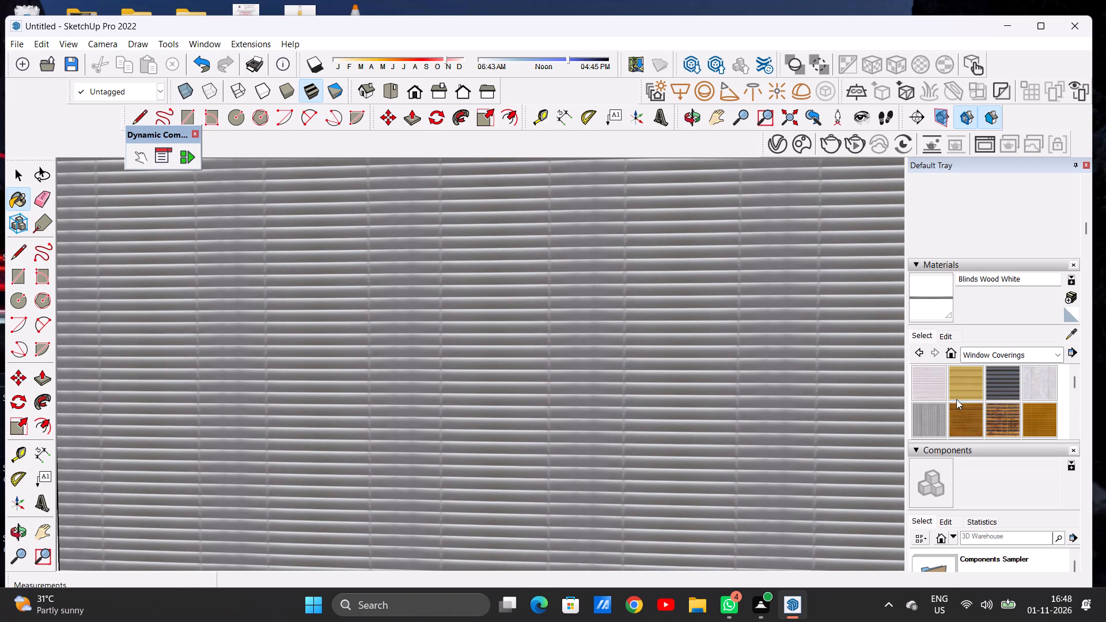
Repaint the recessed wall inside the large upper frame with Blinds Vertical Stripe Gray.
{"action": "left_click", "coordinate": [926, 419]}
{"action": "left_click", "coordinate": [758, 417]}
{"action": "scroll", "coordinate": [730, 429], "scroll_direction": "down", "scroll_amount": 1}
{"action": "scroll", "coordinate": [729, 431], "scroll_direction": "up", "scroll_amount": 1}
{"action": "scroll", "coordinate": [728, 431], "scroll_direction": "down", "scroll_amount": 2}
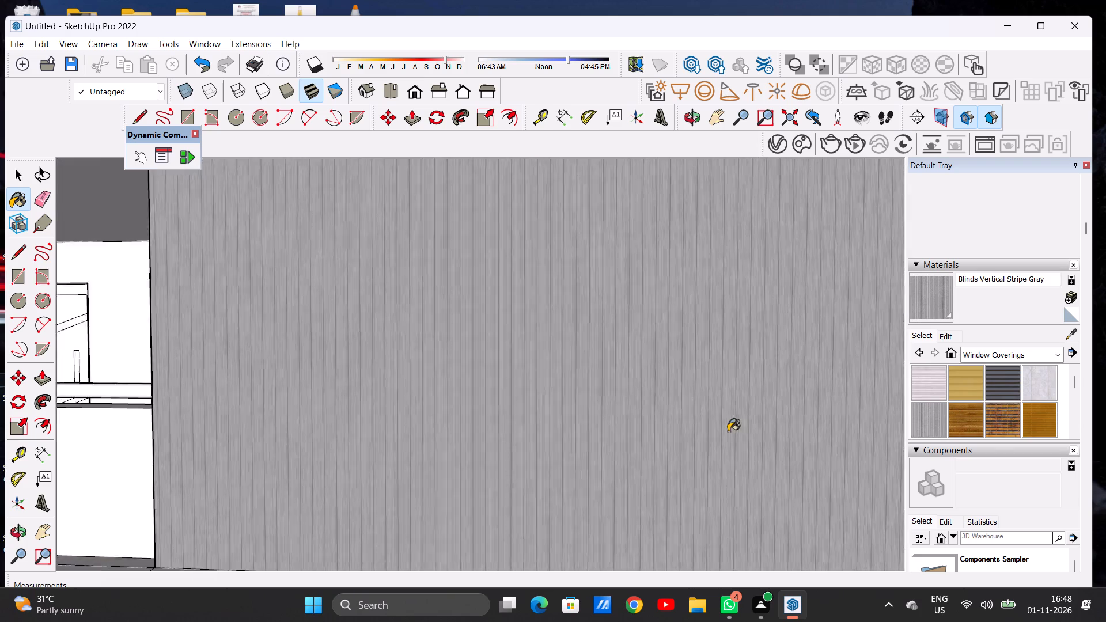
{"action": "scroll", "coordinate": [728, 431], "scroll_direction": "down", "scroll_amount": 9}
{"action": "scroll", "coordinate": [699, 439], "scroll_direction": "up", "scroll_amount": 1}
{"action": "scroll", "coordinate": [699, 439], "scroll_direction": "down", "scroll_amount": 13}
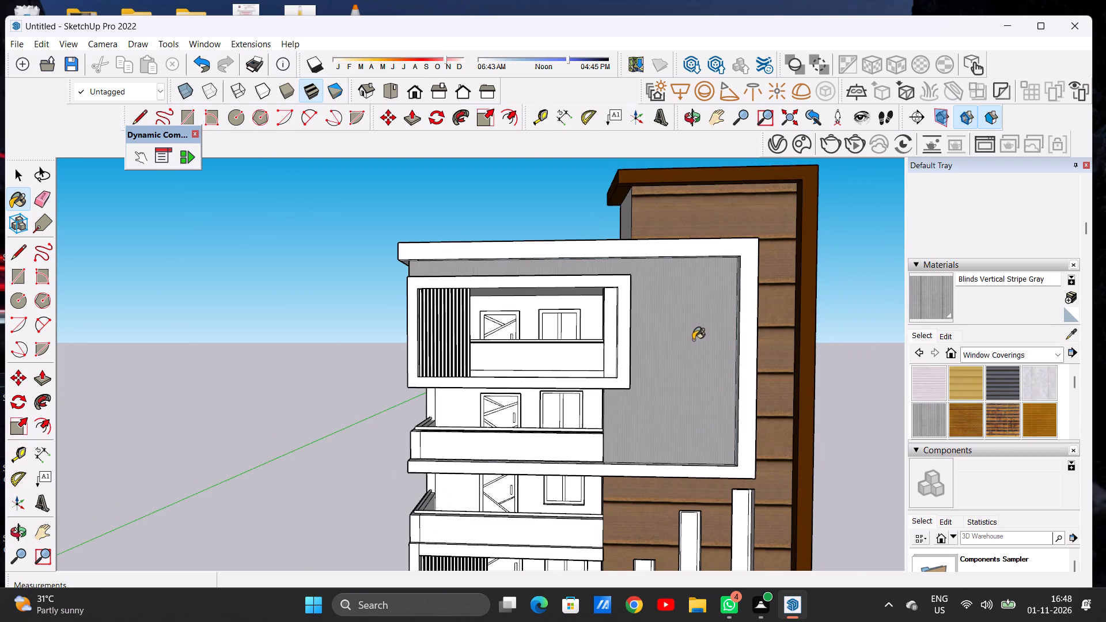
{"action": "scroll", "coordinate": [694, 359], "scroll_direction": "down", "scroll_amount": 2}
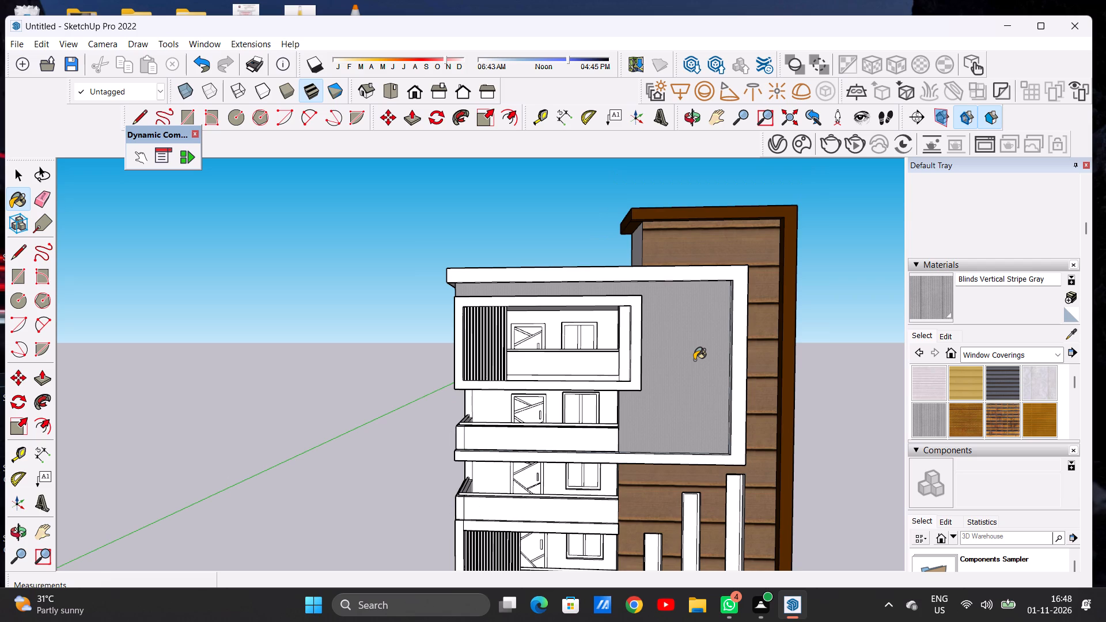
{"action": "scroll", "coordinate": [700, 344], "scroll_direction": "down", "scroll_amount": 1}
{"action": "scroll", "coordinate": [700, 341], "scroll_direction": "up", "scroll_amount": 1}
{"action": "scroll", "coordinate": [700, 341], "scroll_direction": "down", "scroll_amount": 1}
{"action": "scroll", "coordinate": [700, 341], "scroll_direction": "up", "scroll_amount": 2}
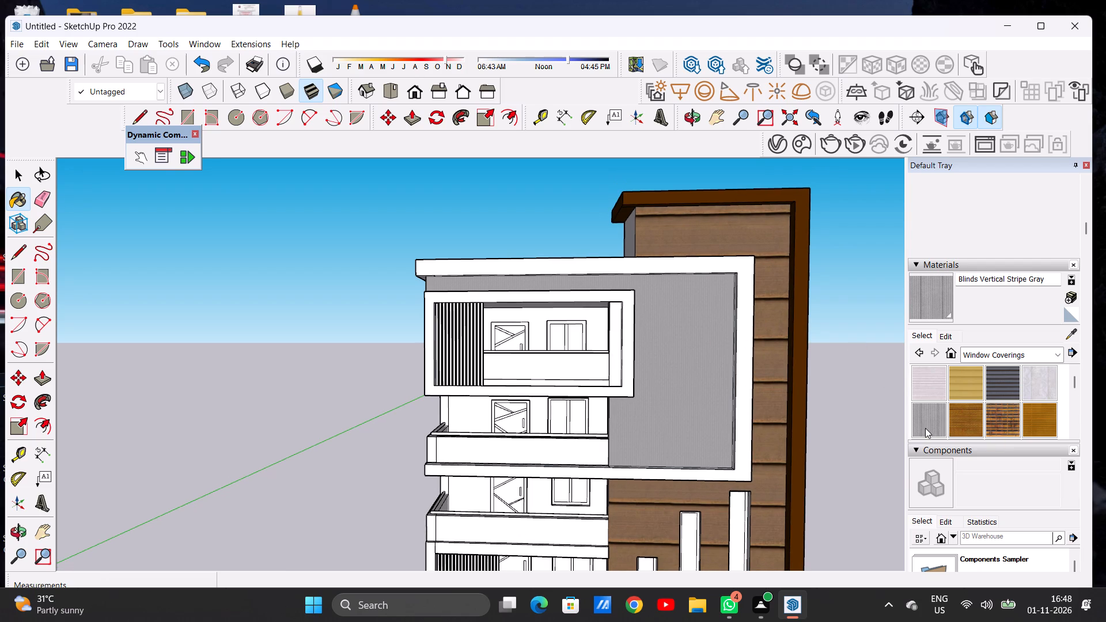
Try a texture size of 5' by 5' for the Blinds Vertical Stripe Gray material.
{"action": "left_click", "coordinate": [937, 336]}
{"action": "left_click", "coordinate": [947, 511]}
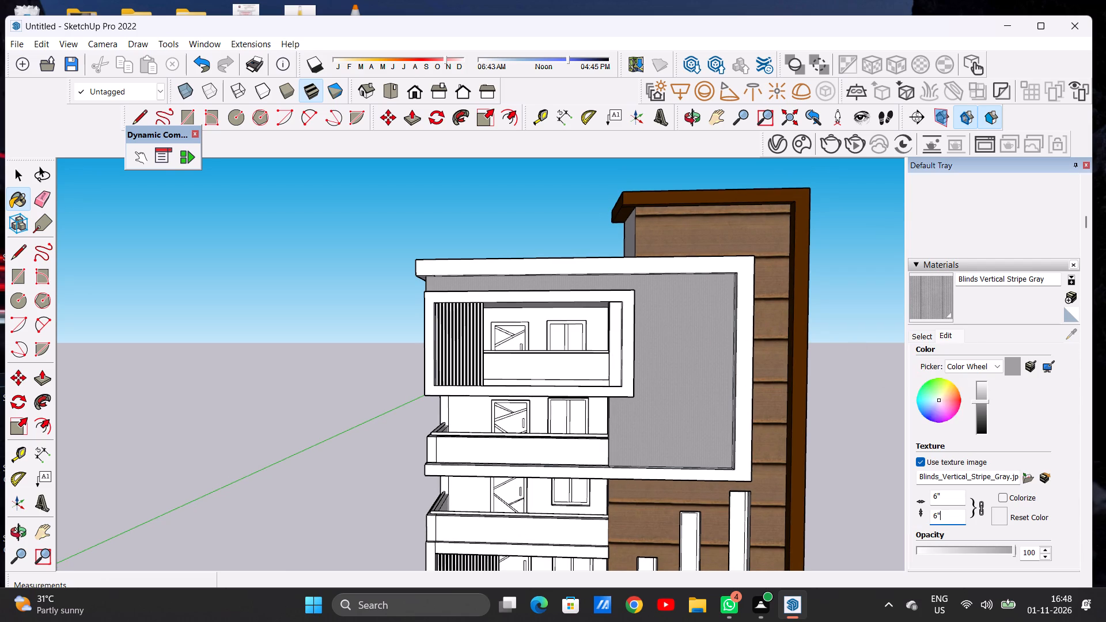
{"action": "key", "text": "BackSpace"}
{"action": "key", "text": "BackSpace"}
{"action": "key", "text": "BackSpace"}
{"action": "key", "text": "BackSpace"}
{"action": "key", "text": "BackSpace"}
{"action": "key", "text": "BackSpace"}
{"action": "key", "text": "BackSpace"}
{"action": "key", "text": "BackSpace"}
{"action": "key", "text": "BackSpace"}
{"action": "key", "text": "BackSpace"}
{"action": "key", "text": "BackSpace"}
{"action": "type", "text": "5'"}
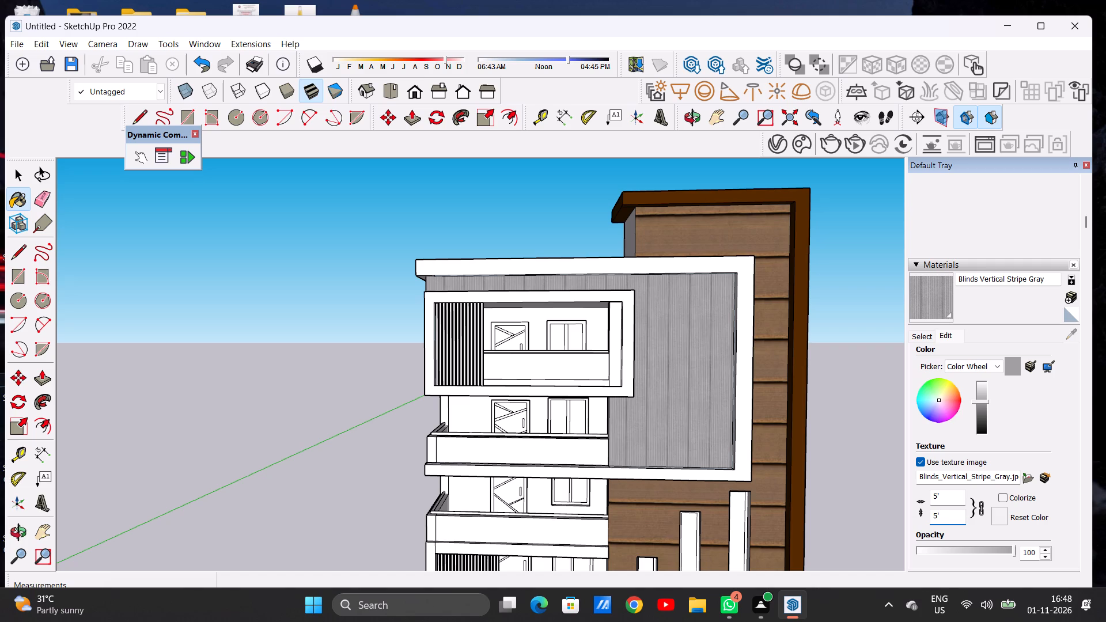
Set the Blinds Vertical Stripe Gray texture size to 3' by 3' and check the stripes close up.
{"action": "key", "text": "BackSpace"}
{"action": "key", "text": "BackSpace"}
{"action": "key", "text": "BackSpace"}
{"action": "key", "text": "BackSpace"}
{"action": "key", "text": "BackSpace"}
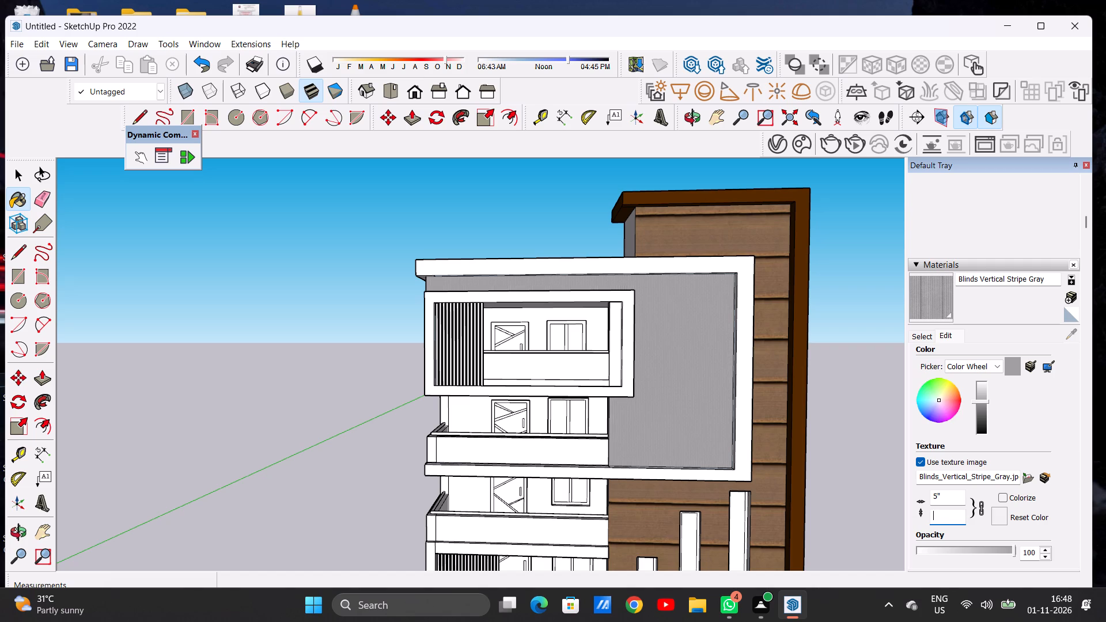
{"action": "type", "text": "3'"}
{"action": "key", "text": "Return"}
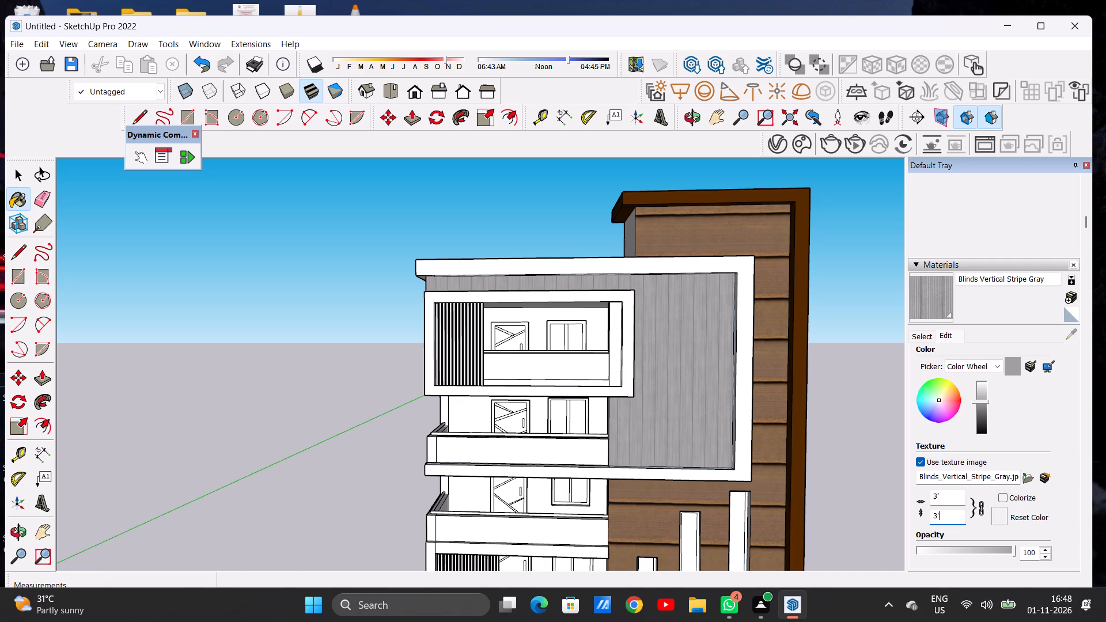
{"action": "scroll", "coordinate": [791, 529], "scroll_direction": "up", "scroll_amount": 17}
{"action": "scroll", "coordinate": [656, 395], "scroll_direction": "down", "scroll_amount": 1}
{"action": "scroll", "coordinate": [656, 395], "scroll_direction": "up", "scroll_amount": 2}
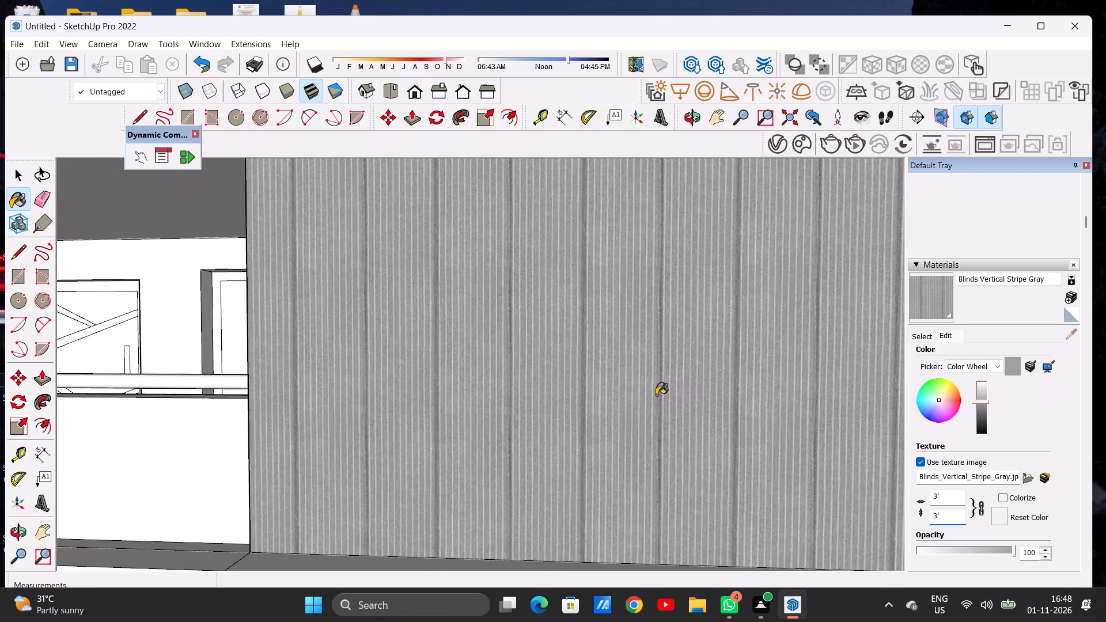
{"action": "scroll", "coordinate": [656, 395], "scroll_direction": "up", "scroll_amount": 4}
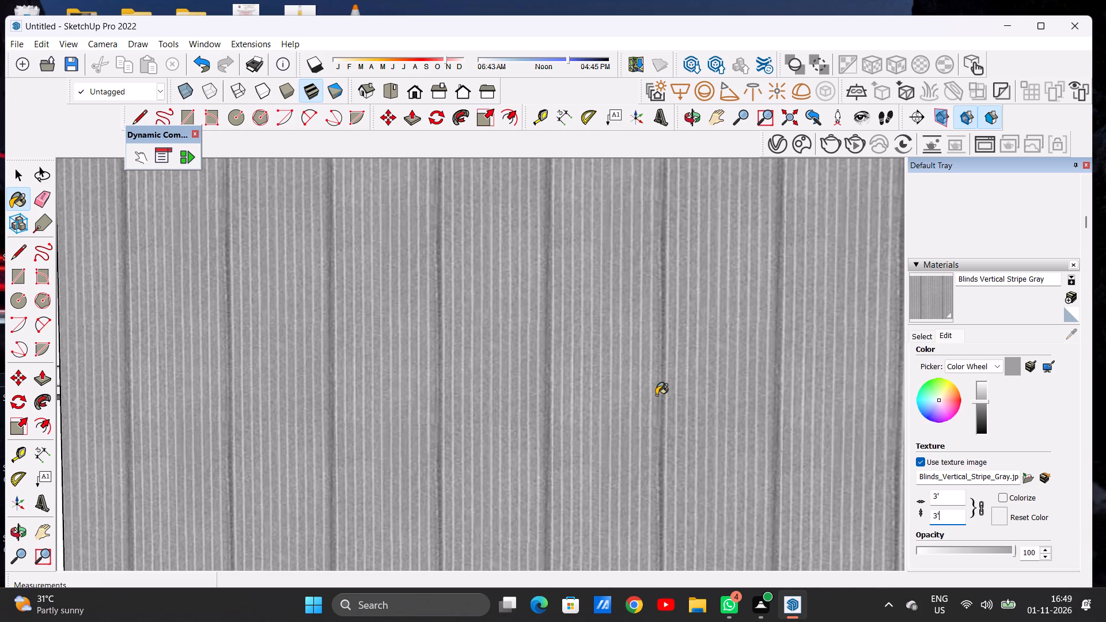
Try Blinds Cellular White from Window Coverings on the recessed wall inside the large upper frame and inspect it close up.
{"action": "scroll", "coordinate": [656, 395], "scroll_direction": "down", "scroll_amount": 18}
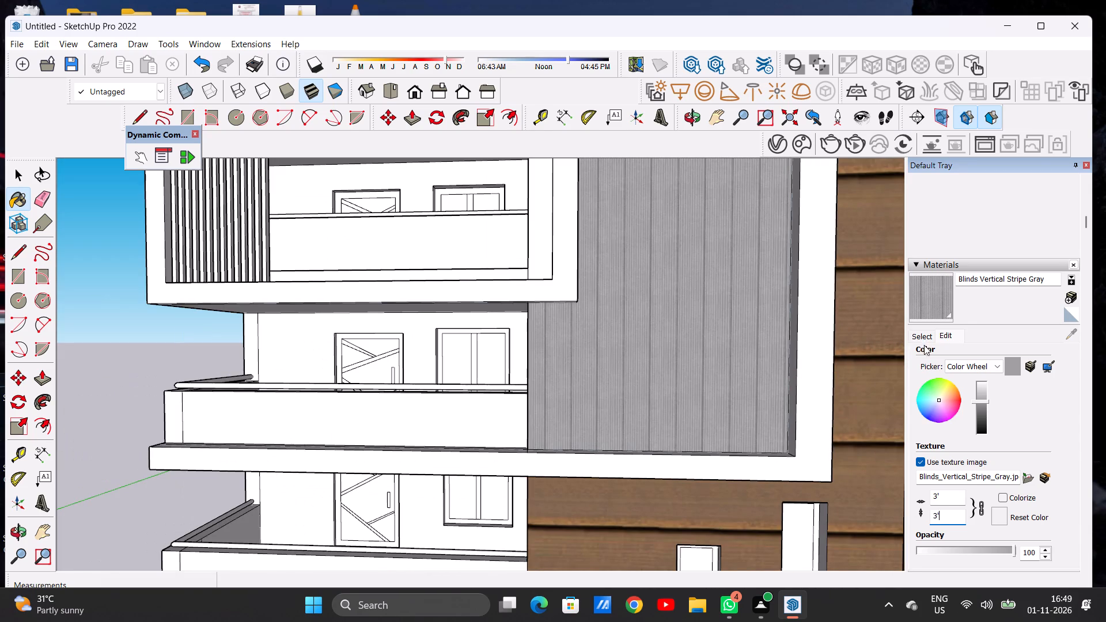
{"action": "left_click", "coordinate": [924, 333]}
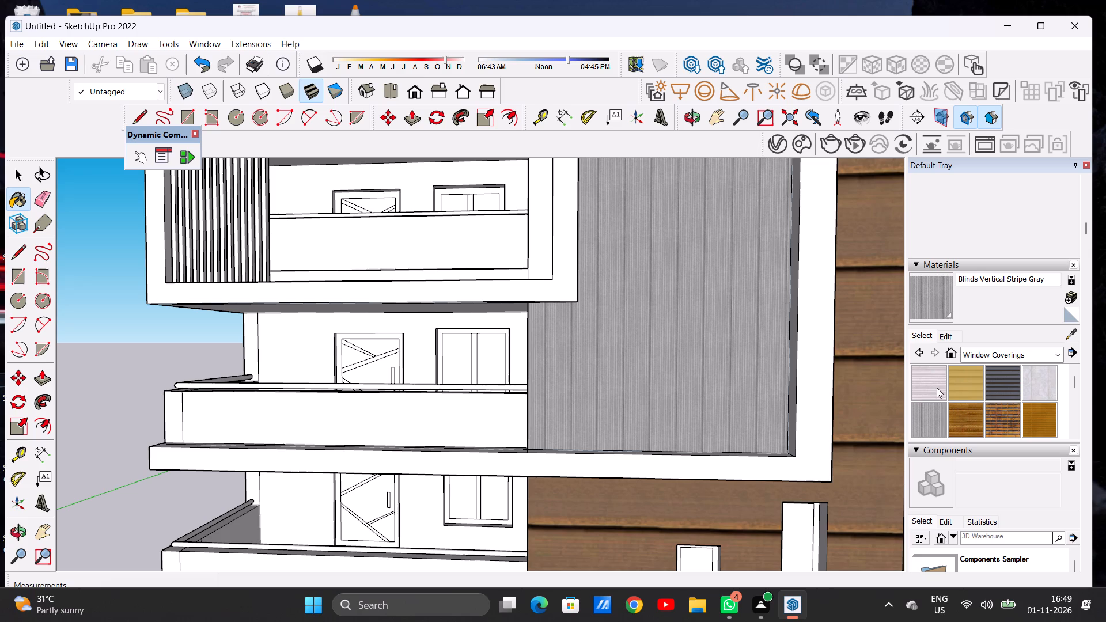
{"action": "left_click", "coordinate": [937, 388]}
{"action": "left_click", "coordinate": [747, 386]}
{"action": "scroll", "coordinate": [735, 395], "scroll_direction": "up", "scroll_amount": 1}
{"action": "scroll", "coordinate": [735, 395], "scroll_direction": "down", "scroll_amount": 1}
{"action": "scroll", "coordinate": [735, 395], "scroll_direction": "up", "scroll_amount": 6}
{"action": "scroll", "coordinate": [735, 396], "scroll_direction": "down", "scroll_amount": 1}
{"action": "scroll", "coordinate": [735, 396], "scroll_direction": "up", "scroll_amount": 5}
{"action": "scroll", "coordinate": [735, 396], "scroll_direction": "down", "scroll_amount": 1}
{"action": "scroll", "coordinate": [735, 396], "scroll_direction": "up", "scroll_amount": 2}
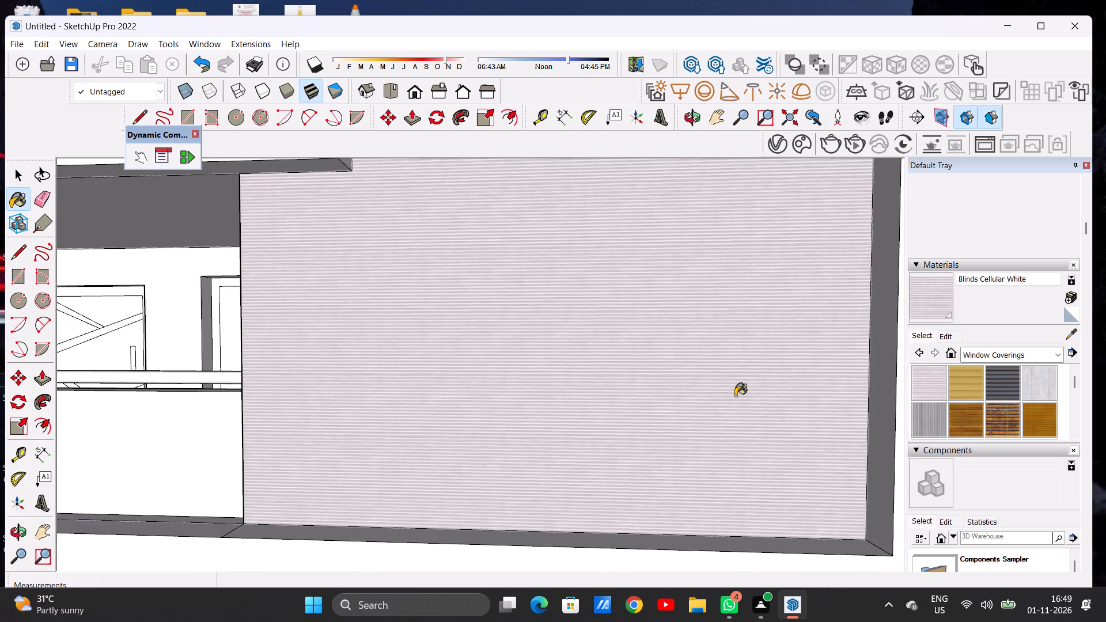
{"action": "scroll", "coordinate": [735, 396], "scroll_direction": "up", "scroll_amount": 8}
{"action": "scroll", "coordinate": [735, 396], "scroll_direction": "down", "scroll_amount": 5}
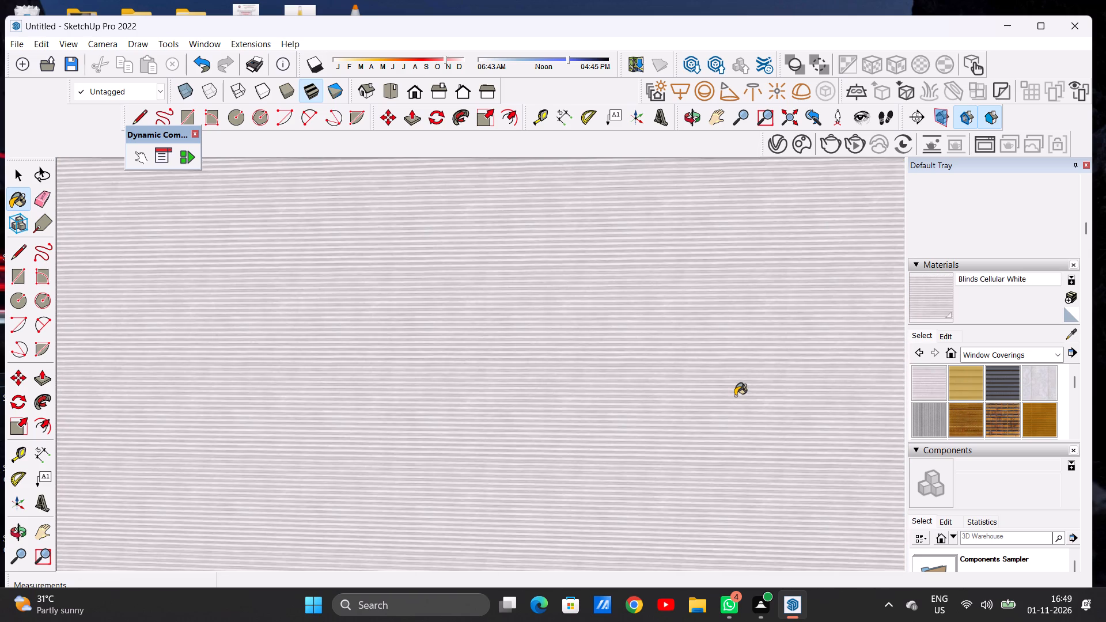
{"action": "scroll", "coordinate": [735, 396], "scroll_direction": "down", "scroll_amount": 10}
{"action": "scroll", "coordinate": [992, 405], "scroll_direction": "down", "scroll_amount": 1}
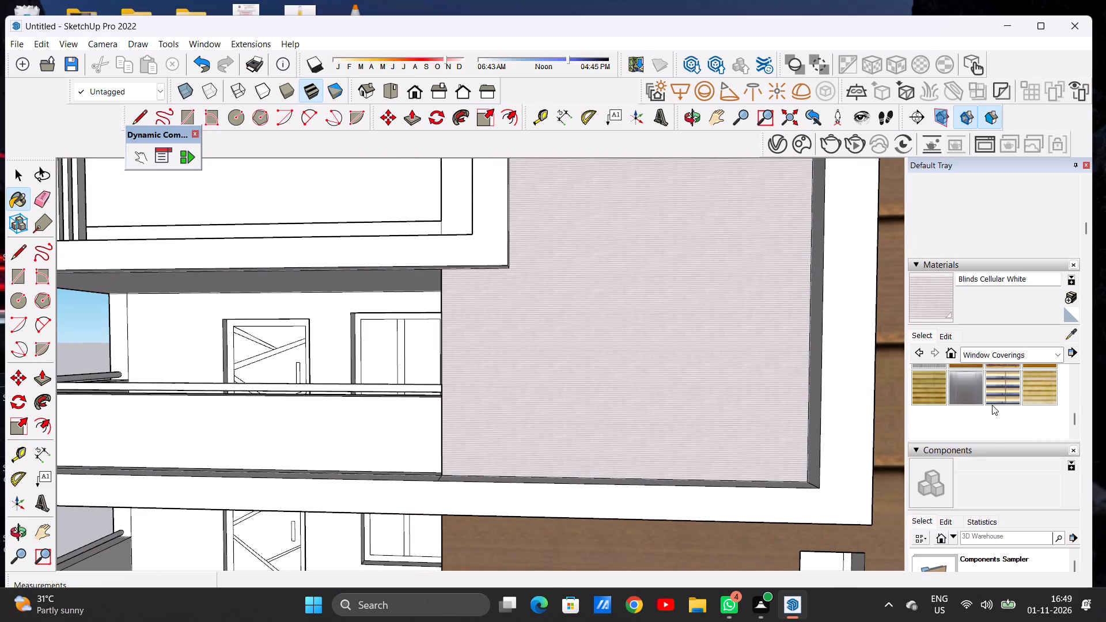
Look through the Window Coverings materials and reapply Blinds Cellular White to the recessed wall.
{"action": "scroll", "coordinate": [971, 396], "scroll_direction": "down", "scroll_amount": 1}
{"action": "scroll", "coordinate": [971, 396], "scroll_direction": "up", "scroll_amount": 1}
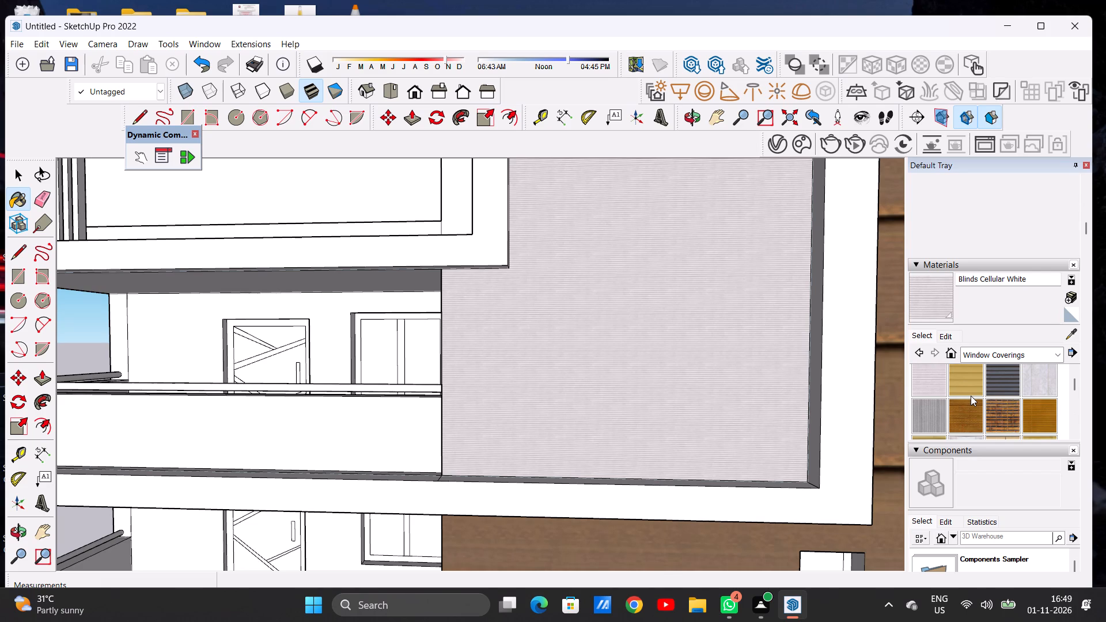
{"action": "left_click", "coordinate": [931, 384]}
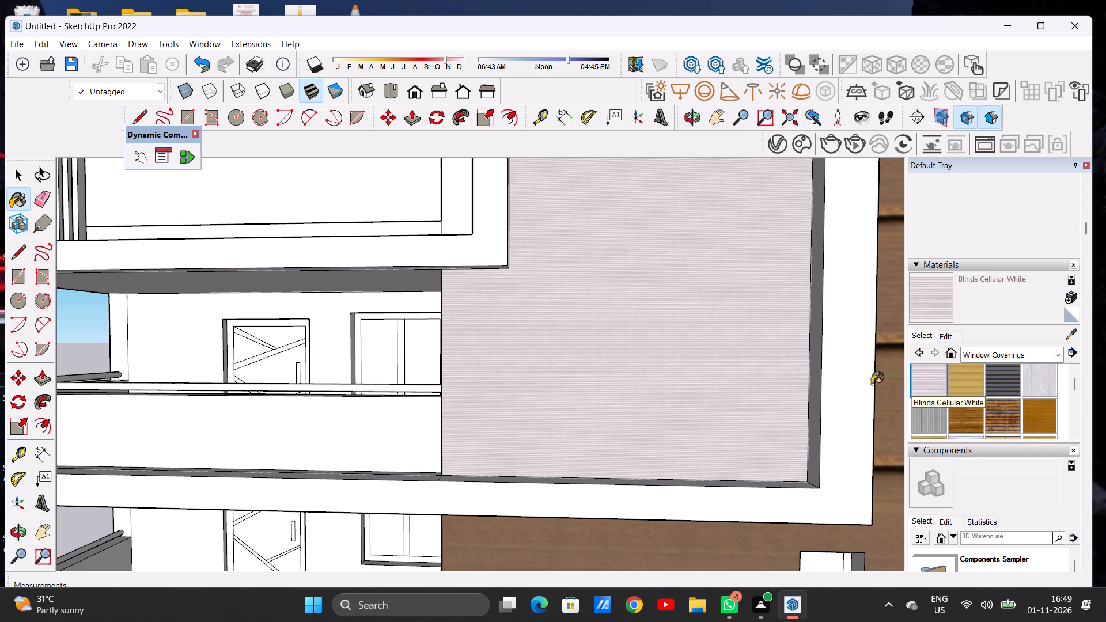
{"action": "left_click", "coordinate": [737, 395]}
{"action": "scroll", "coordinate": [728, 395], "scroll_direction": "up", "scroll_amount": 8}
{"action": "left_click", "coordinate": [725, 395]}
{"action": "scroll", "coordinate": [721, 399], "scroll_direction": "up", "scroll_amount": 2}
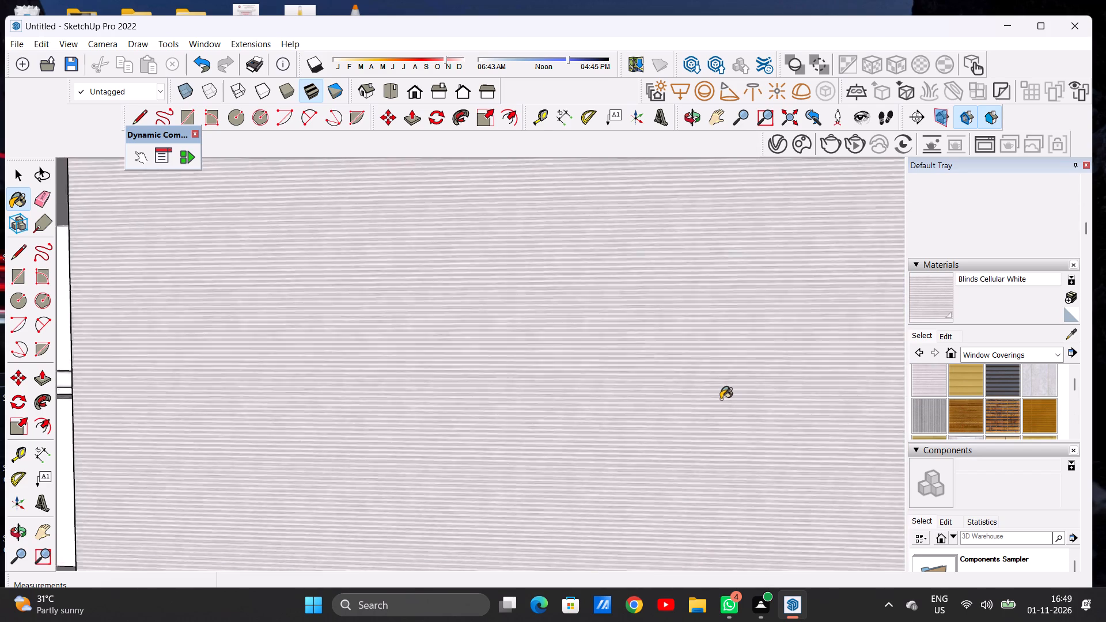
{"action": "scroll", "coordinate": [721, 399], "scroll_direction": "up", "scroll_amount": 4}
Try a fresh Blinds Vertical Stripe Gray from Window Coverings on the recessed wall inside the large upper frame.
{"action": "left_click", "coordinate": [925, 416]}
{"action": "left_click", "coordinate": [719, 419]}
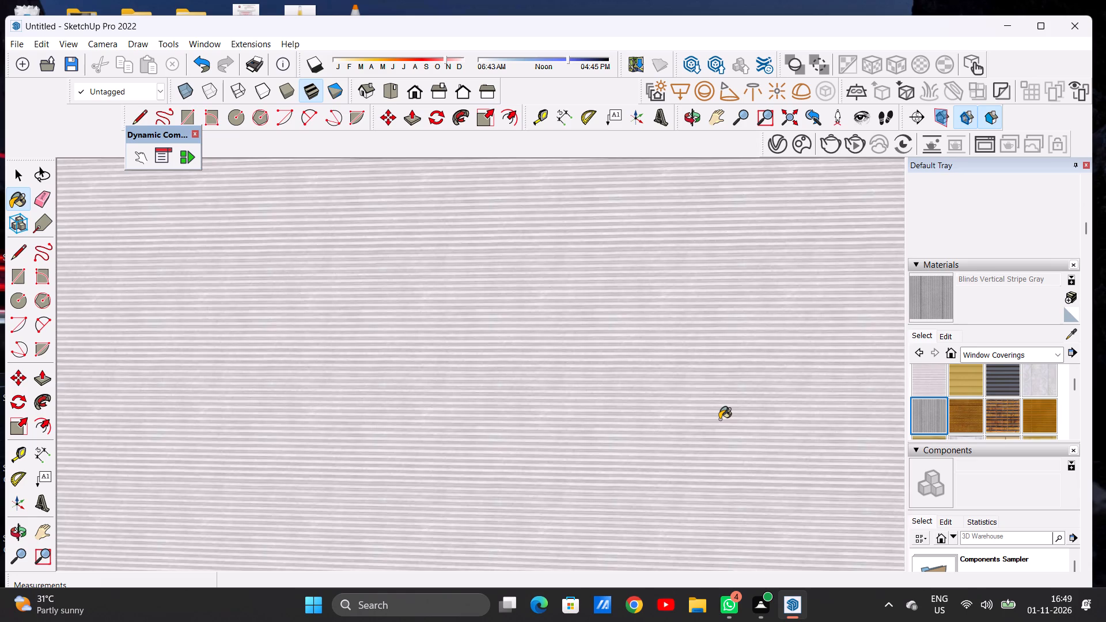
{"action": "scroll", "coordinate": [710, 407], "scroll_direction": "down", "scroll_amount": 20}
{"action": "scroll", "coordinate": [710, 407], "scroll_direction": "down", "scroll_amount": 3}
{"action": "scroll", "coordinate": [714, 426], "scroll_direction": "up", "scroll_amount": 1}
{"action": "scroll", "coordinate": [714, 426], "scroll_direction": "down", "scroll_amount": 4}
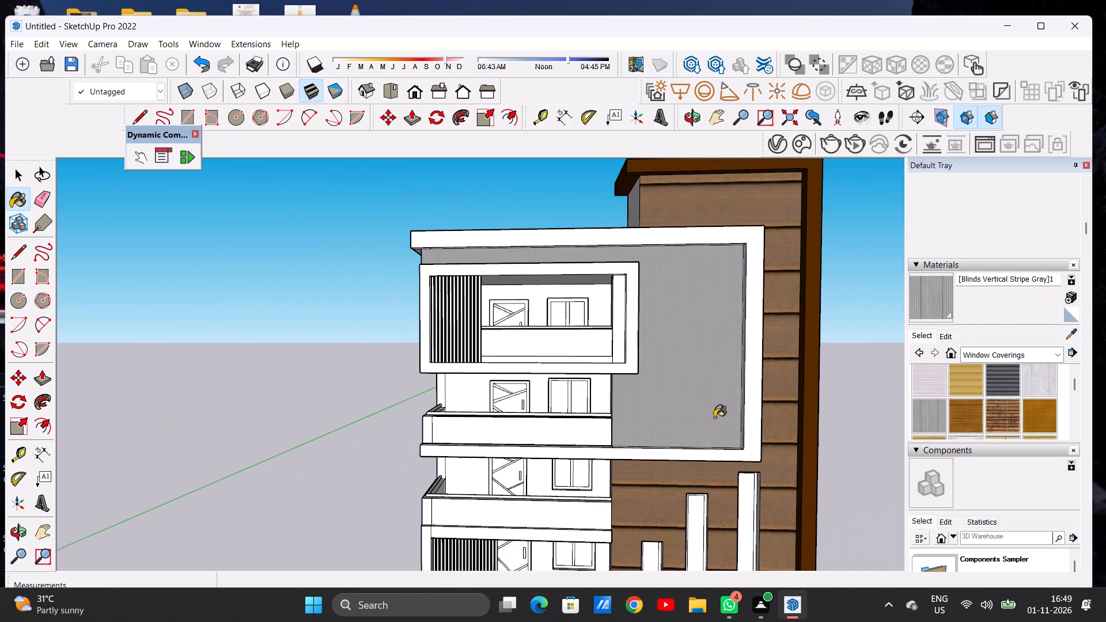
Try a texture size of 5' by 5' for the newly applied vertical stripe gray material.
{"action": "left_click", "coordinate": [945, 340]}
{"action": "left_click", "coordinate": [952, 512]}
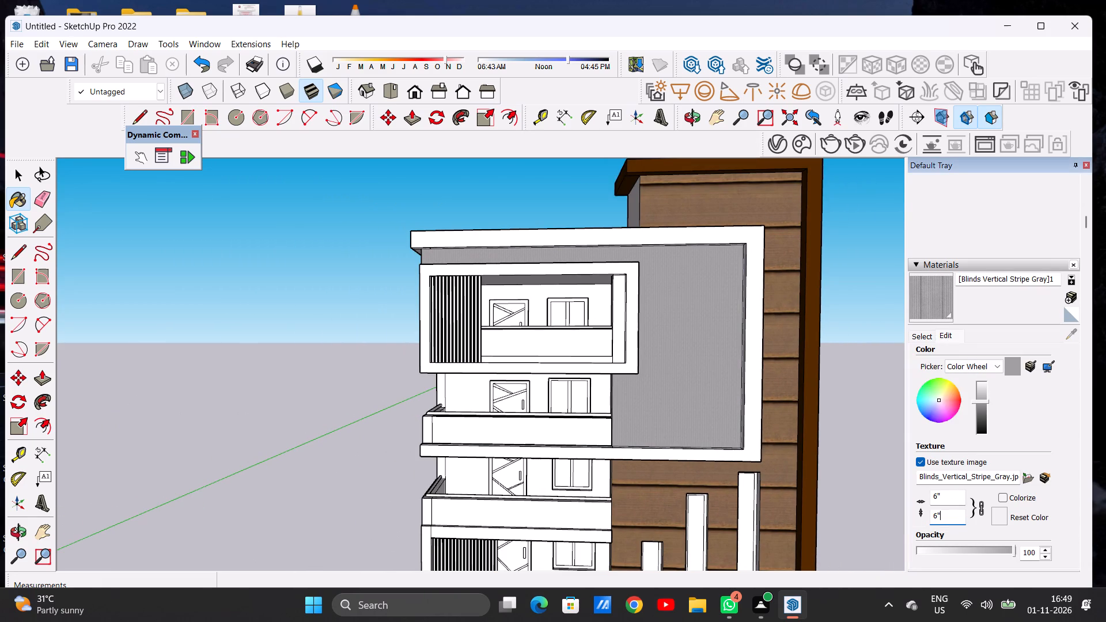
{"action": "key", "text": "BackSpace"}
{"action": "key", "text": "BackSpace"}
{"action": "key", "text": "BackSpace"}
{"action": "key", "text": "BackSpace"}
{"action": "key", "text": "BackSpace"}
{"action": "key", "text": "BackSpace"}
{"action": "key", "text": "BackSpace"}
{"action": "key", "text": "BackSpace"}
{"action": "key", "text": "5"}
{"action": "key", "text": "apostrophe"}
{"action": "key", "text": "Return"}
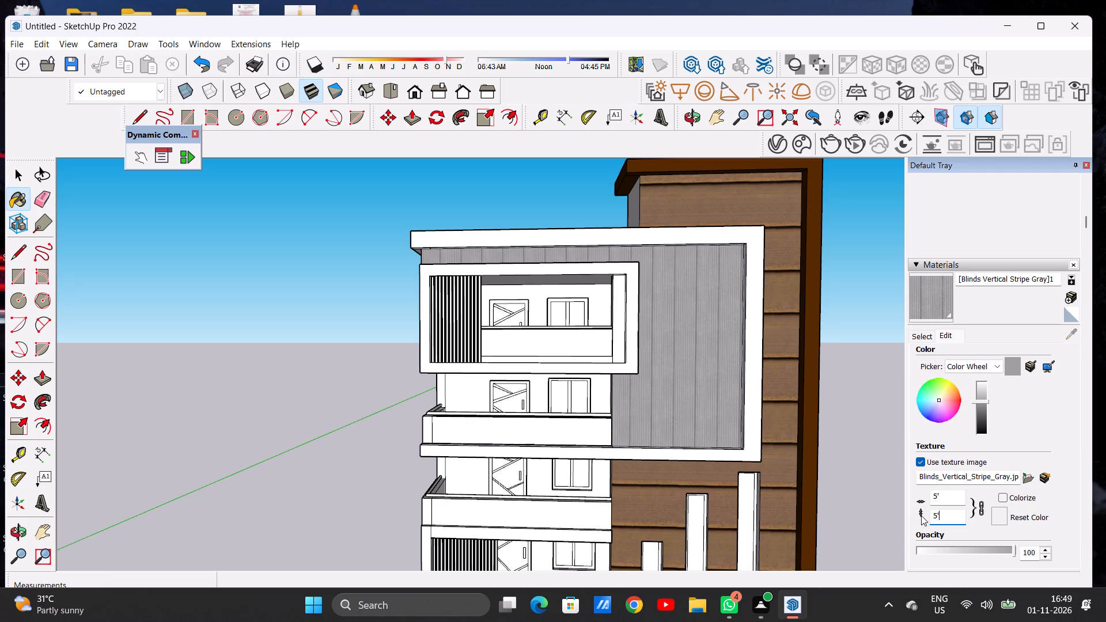
Examine the vertical gray stripes on the recessed wall close up and against the whole facade.
{"action": "scroll", "coordinate": [824, 507], "scroll_direction": "down", "scroll_amount": 12}
{"action": "scroll", "coordinate": [694, 463], "scroll_direction": "down", "scroll_amount": 5}
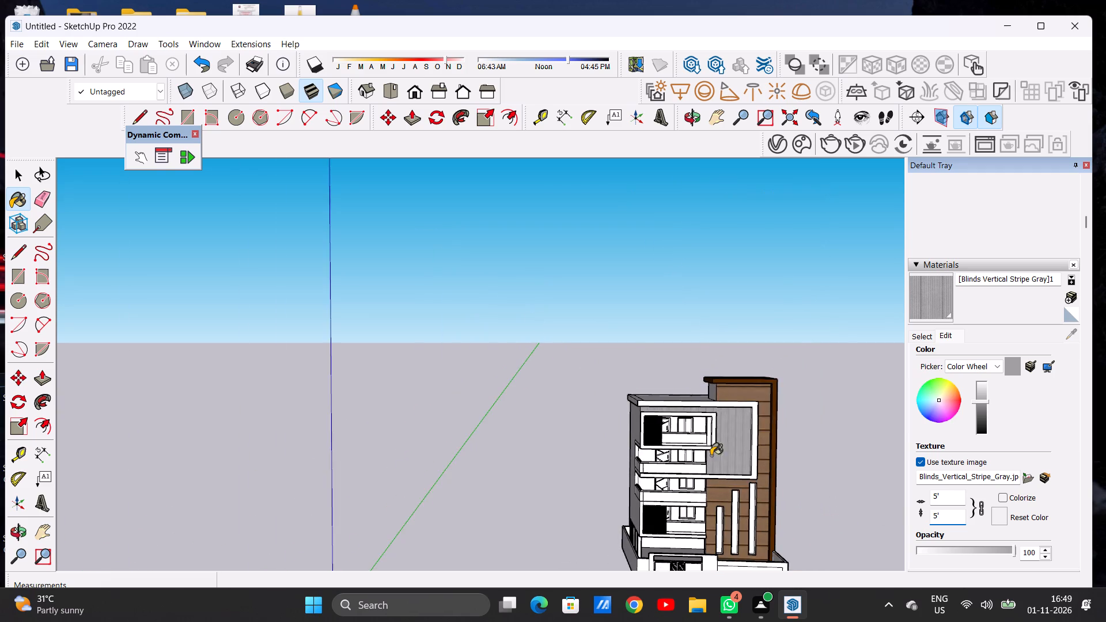
{"action": "scroll", "coordinate": [729, 451], "scroll_direction": "up", "scroll_amount": 1}
{"action": "scroll", "coordinate": [729, 451], "scroll_direction": "down", "scroll_amount": 1}
{"action": "scroll", "coordinate": [729, 451], "scroll_direction": "up", "scroll_amount": 20}
{"action": "scroll", "coordinate": [729, 451], "scroll_direction": "up", "scroll_amount": 7}
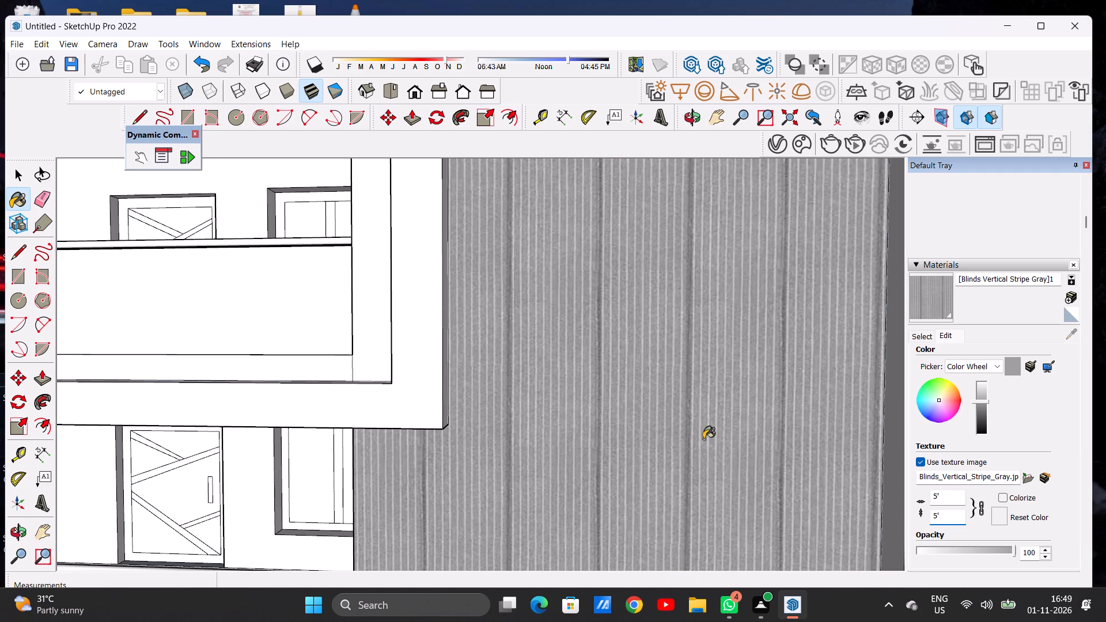
{"action": "middle_click_drag", "start_coordinate": [717, 417], "coordinate": [721, 428]}
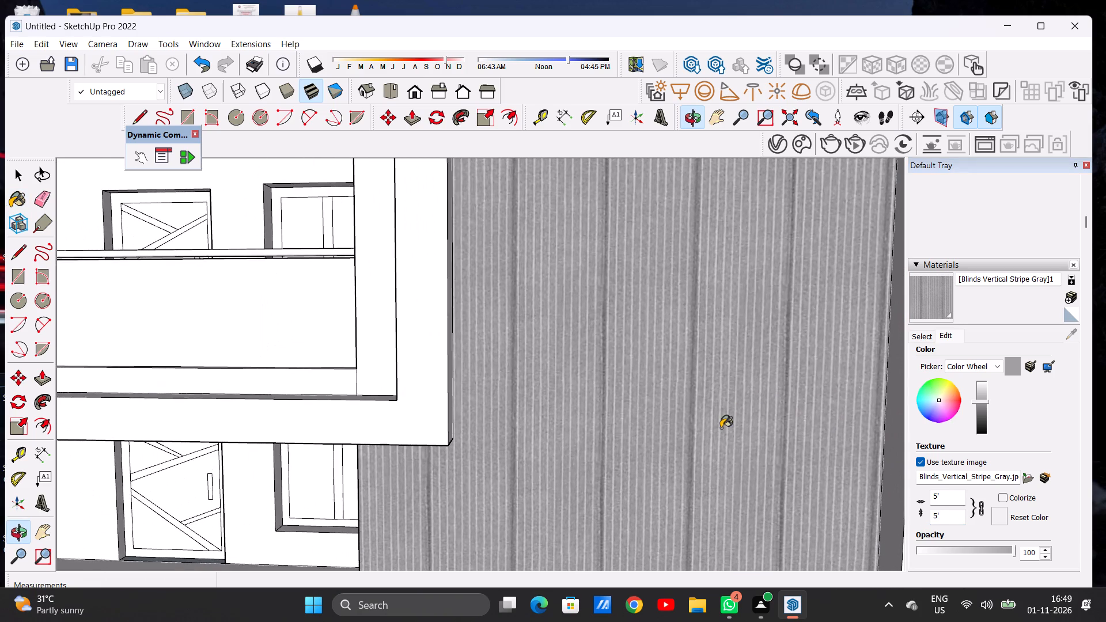
{"action": "scroll", "coordinate": [726, 424], "scroll_direction": "down", "scroll_amount": 14}
{"action": "scroll", "coordinate": [709, 399], "scroll_direction": "up", "scroll_amount": 1}
{"action": "scroll", "coordinate": [709, 400], "scroll_direction": "down", "scroll_amount": 7}
{"action": "scroll", "coordinate": [686, 393], "scroll_direction": "up", "scroll_amount": 1}
{"action": "scroll", "coordinate": [686, 393], "scroll_direction": "down", "scroll_amount": 9}
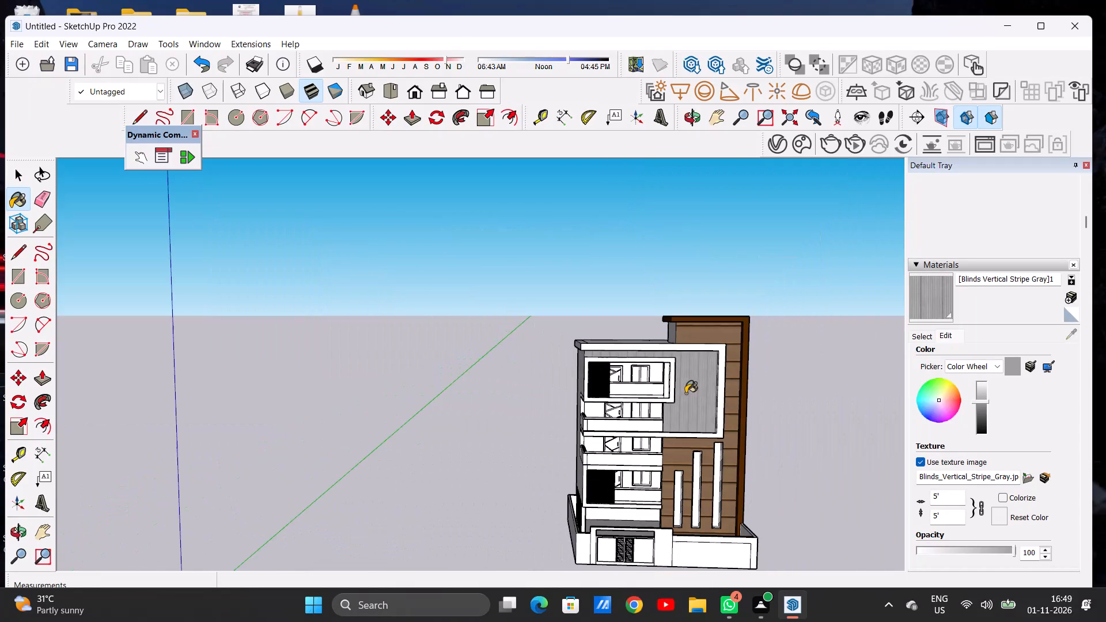
{"action": "scroll", "coordinate": [656, 399], "scroll_direction": "down", "scroll_amount": 7}
{"action": "scroll", "coordinate": [698, 383], "scroll_direction": "up", "scroll_amount": 5}
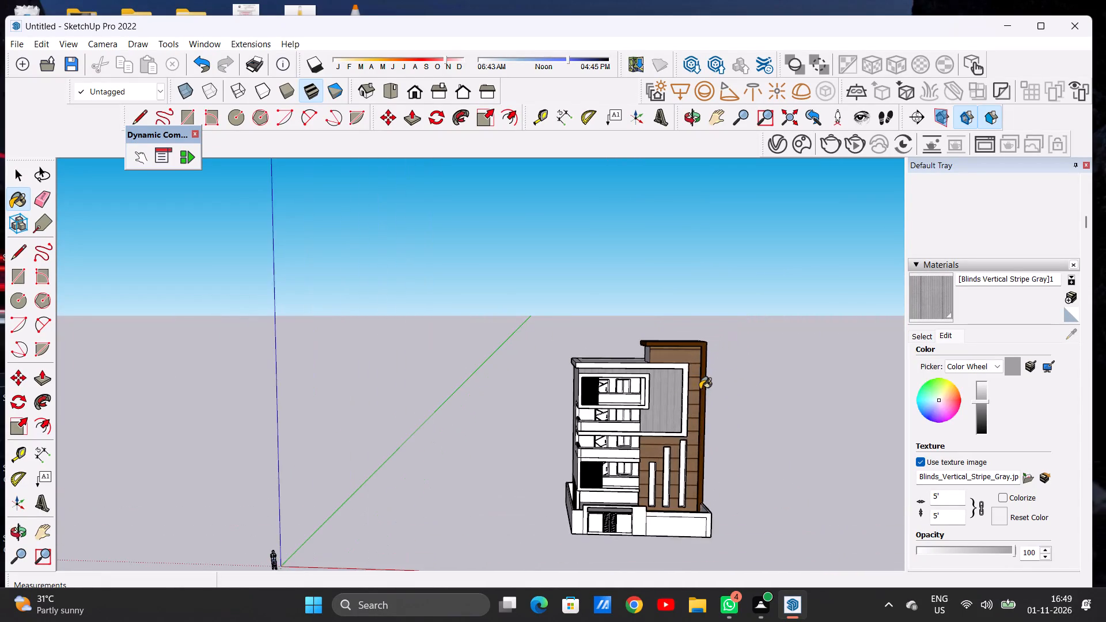
{"action": "middle_click_drag", "start_coordinate": [709, 415], "coordinate": [661, 415]}
{"action": "scroll", "coordinate": [675, 414], "scroll_direction": "up", "scroll_amount": 11}
{"action": "scroll", "coordinate": [677, 415], "scroll_direction": "down", "scroll_amount": 1}
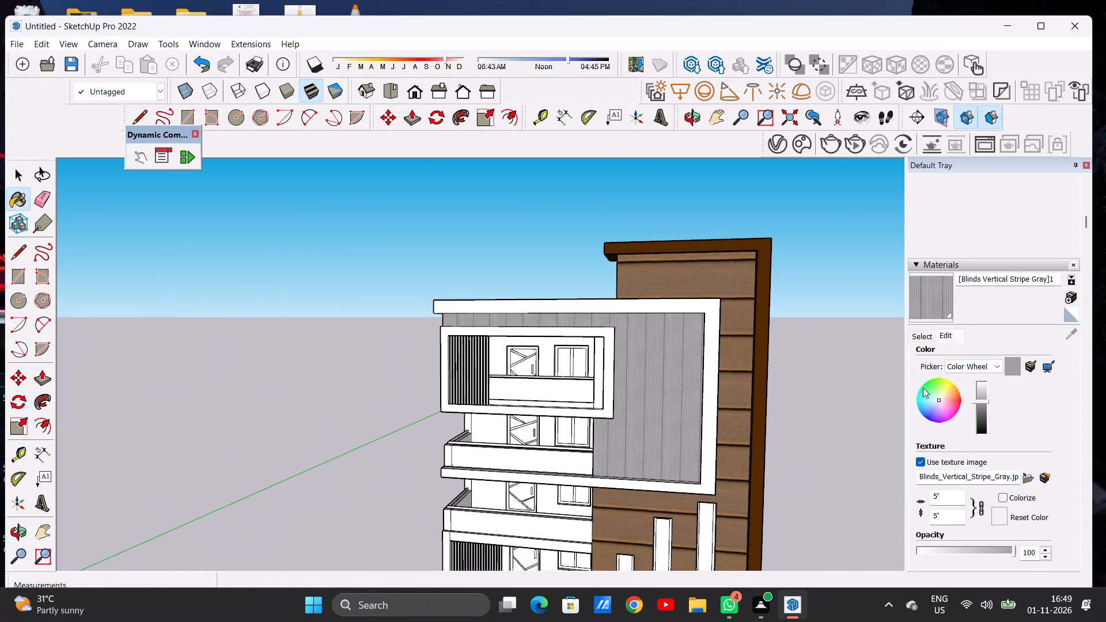
Repaint the recessed wall inside the large upper frame with Blinds Cellular White.
{"action": "left_click", "coordinate": [922, 337]}
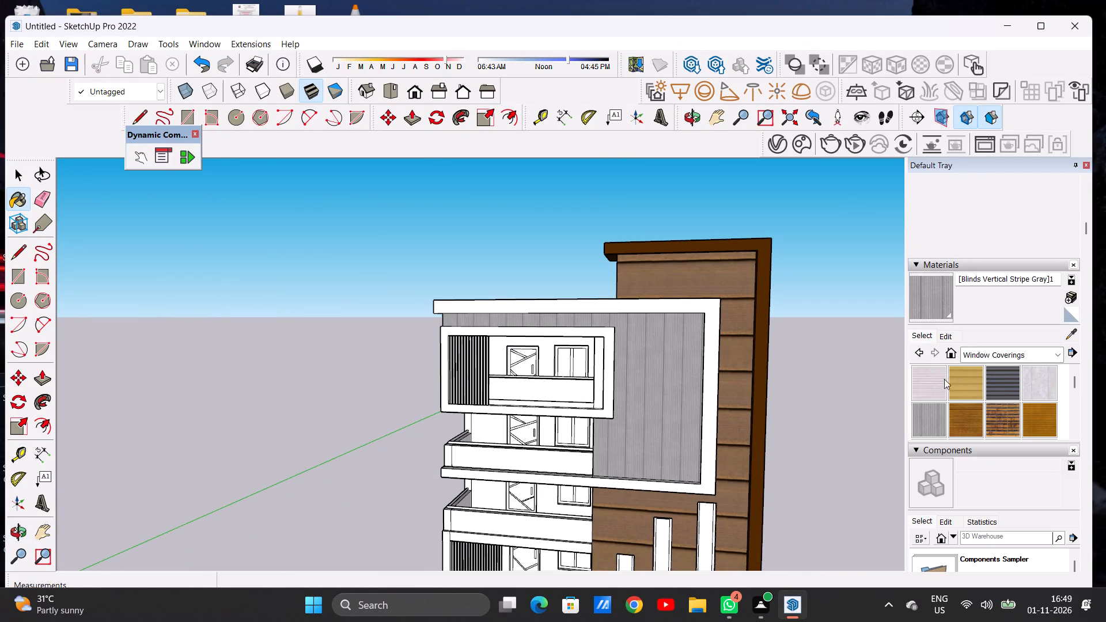
{"action": "left_click", "coordinate": [936, 381]}
{"action": "left_click", "coordinate": [668, 405]}
{"action": "middle_click_drag", "start_coordinate": [683, 423], "coordinate": [725, 423]}
{"action": "scroll", "coordinate": [698, 416], "scroll_direction": "up", "scroll_amount": 5}
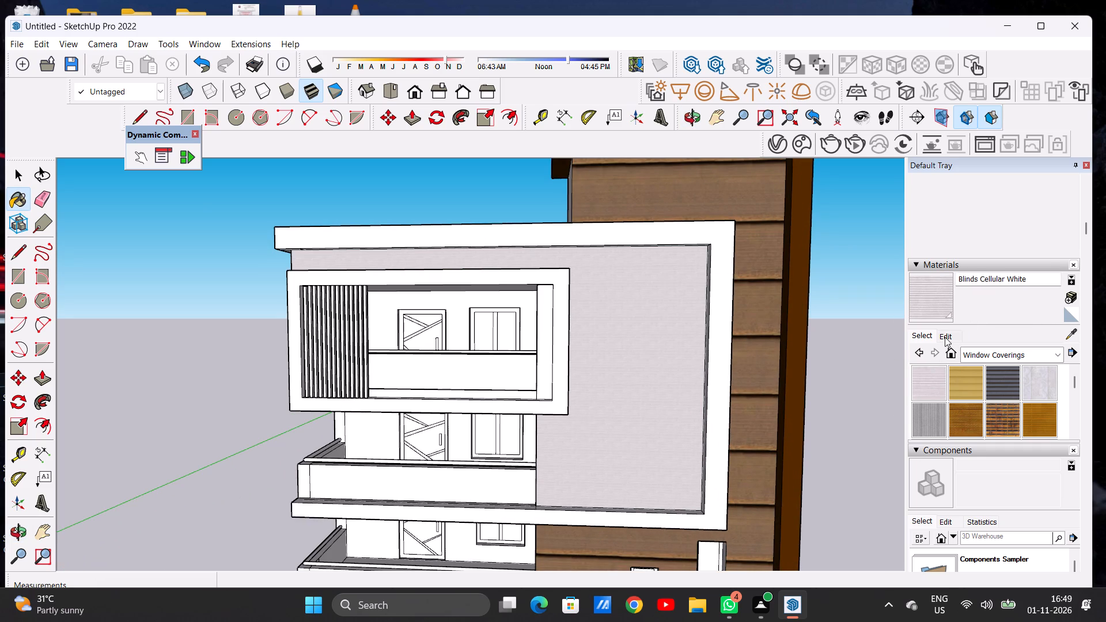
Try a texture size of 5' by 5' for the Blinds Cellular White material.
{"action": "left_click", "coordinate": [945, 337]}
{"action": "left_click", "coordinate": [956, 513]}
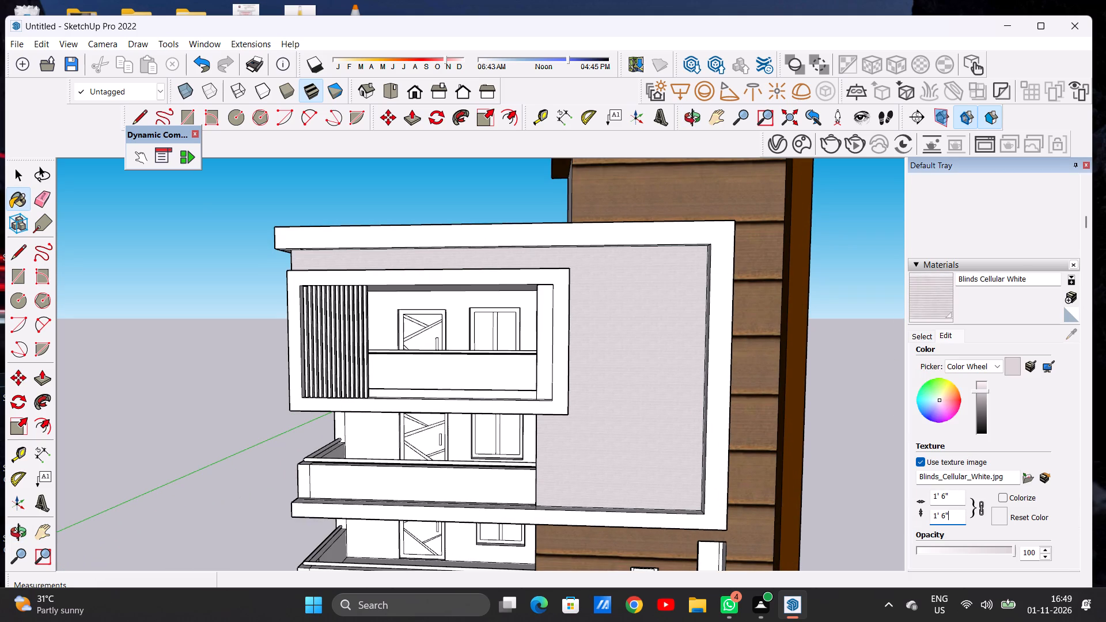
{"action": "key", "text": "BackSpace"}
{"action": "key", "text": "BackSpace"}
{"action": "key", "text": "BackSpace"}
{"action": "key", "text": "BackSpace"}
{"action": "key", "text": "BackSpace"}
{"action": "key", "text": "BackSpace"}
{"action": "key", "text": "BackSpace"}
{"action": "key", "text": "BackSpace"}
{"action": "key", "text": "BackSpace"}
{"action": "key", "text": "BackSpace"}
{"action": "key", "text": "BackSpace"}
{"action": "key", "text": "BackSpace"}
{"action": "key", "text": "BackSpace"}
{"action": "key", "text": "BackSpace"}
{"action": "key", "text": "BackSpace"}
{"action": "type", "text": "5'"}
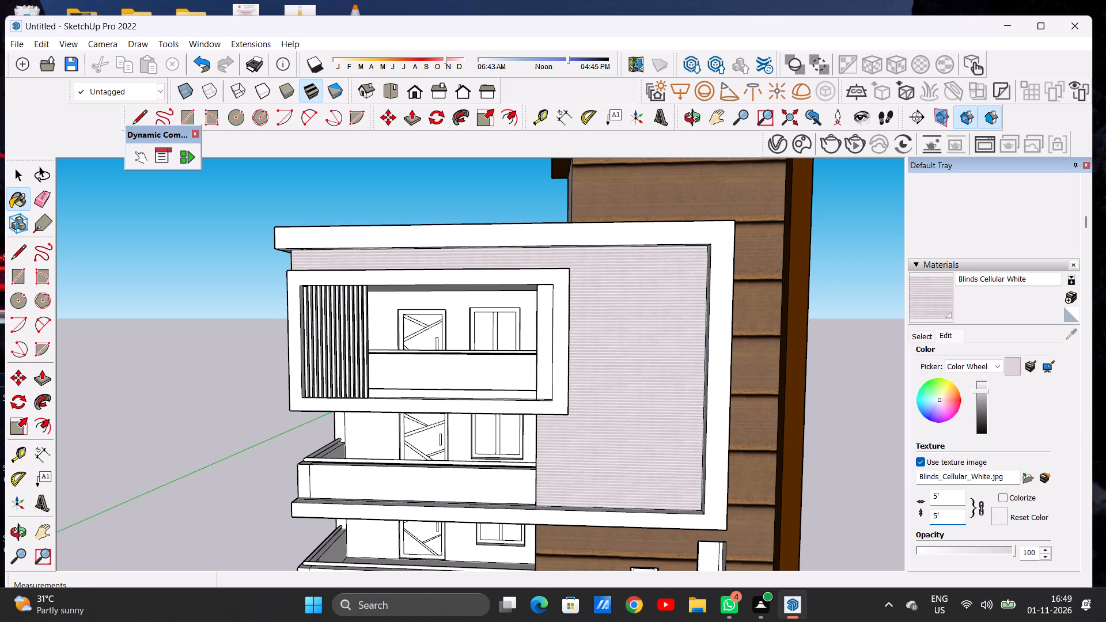
Set the Blinds Cellular White texture size to 10' by 10' and check the horizontal stripes on the wall.
{"action": "key", "text": "BackSpace"}
{"action": "key", "text": "BackSpace"}
{"action": "key", "text": "BackSpace"}
{"action": "type", "text": "10'"}
{"action": "key", "text": "Return"}
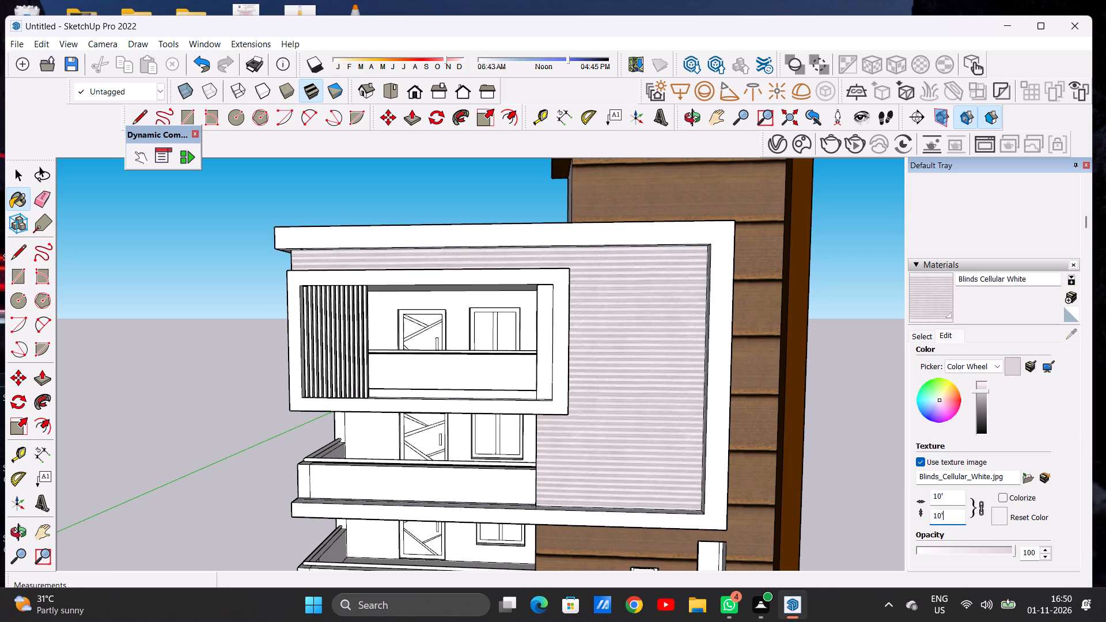
{"action": "scroll", "coordinate": [717, 449], "scroll_direction": "up", "scroll_amount": 11}
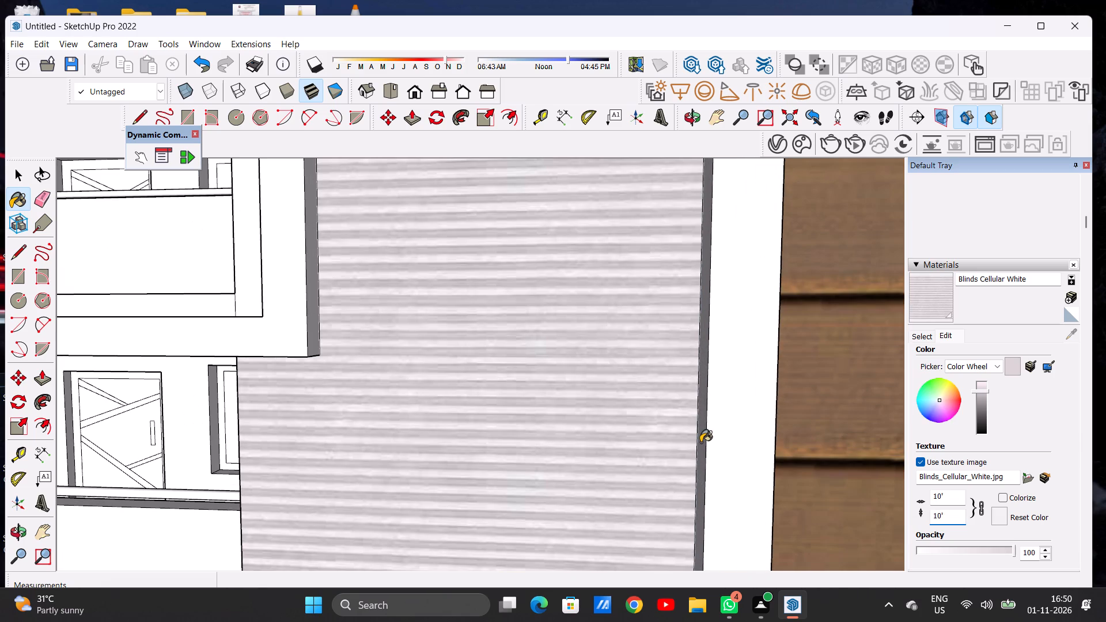
{"action": "key", "text": "space"}
{"action": "scroll", "coordinate": [703, 370], "scroll_direction": "down", "scroll_amount": 9}
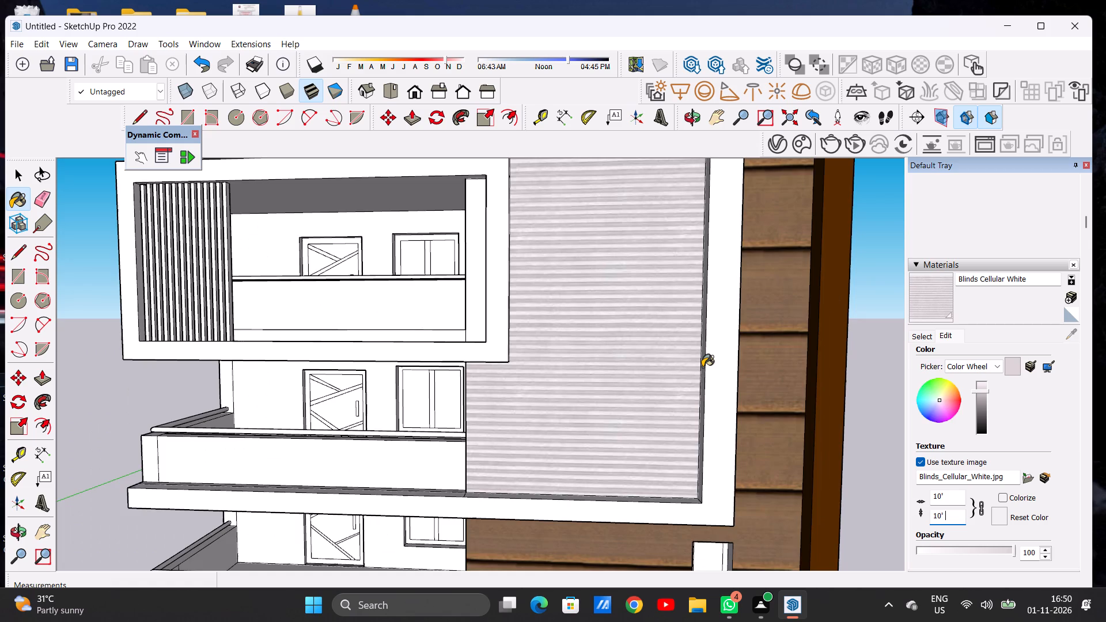
{"action": "scroll", "coordinate": [701, 366], "scroll_direction": "down", "scroll_amount": 9}
{"action": "key", "text": "space"}
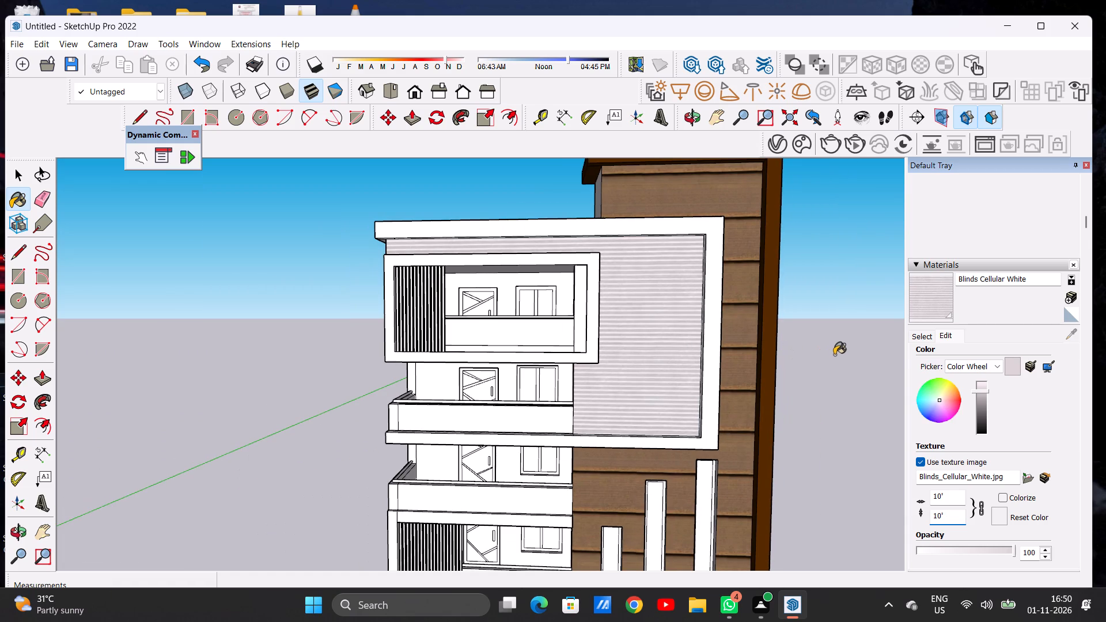
{"action": "left_click", "coordinate": [838, 356]}
{"action": "key", "text": "space"}
Examine the whole front elevation and the framed top balcony with its vertical louvres.
{"action": "scroll", "coordinate": [585, 304], "scroll_direction": "down", "scroll_amount": 11}
{"action": "middle_click_drag", "start_coordinate": [686, 299], "coordinate": [655, 304]}
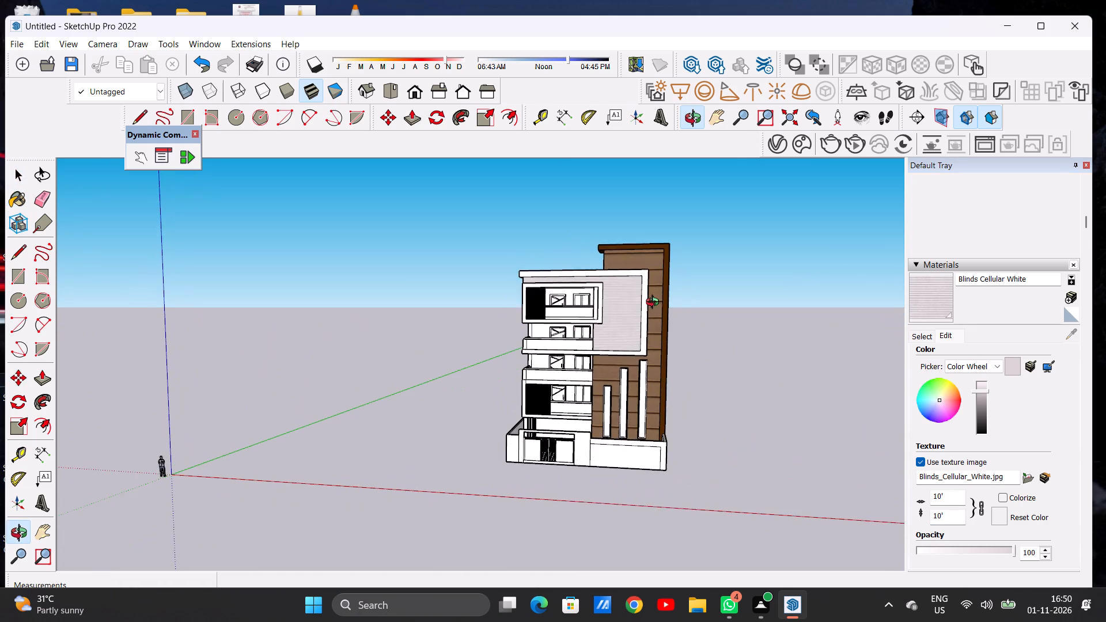
{"action": "middle_click_drag", "start_coordinate": [655, 304], "coordinate": [657, 301]}
{"action": "scroll", "coordinate": [556, 399], "scroll_direction": "down", "scroll_amount": 4}
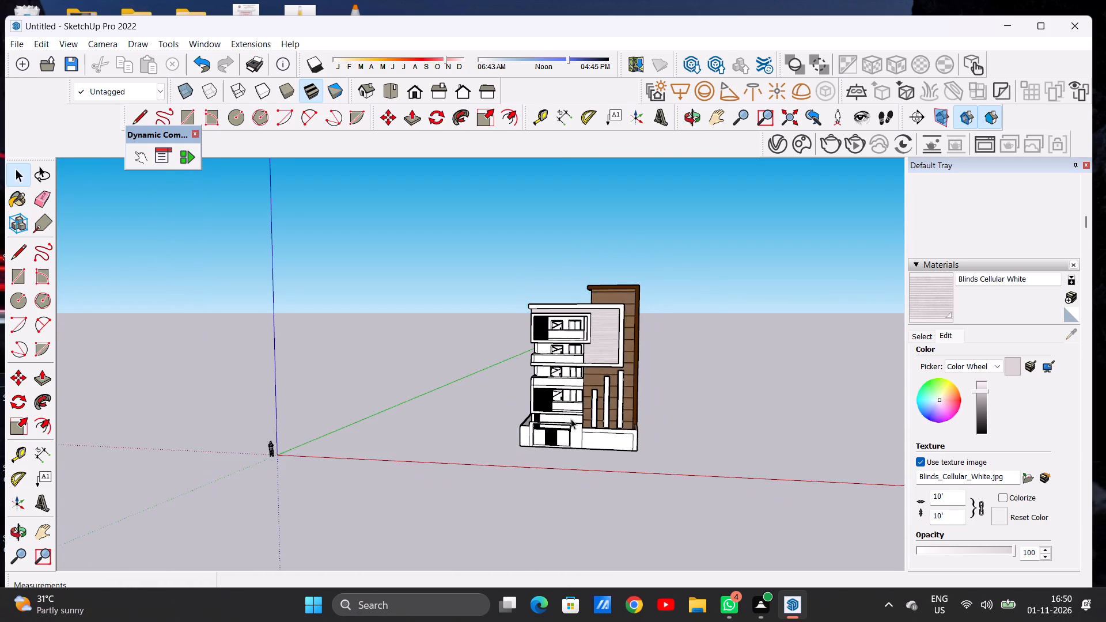
{"action": "middle_click_drag", "start_coordinate": [581, 419], "coordinate": [604, 398]}
{"action": "scroll", "coordinate": [565, 317], "scroll_direction": "up", "scroll_amount": 2}
{"action": "scroll", "coordinate": [563, 317], "scroll_direction": "down", "scroll_amount": 1}
{"action": "scroll", "coordinate": [563, 317], "scroll_direction": "up", "scroll_amount": 18}
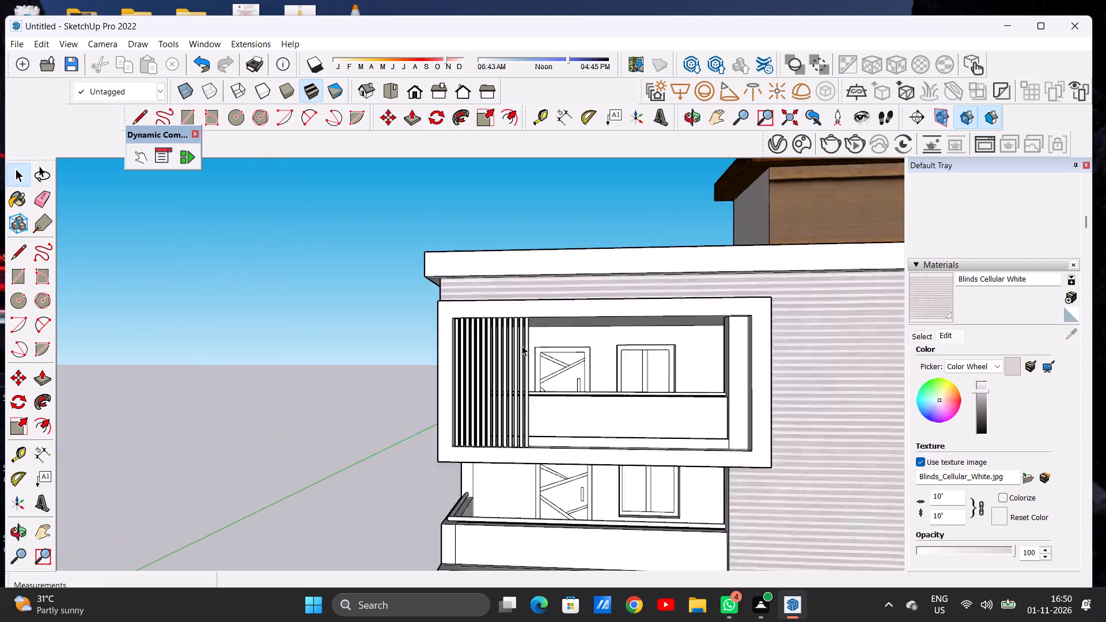
{"action": "scroll", "coordinate": [522, 346], "scroll_direction": "up", "scroll_amount": 3}
{"action": "middle_click_drag", "start_coordinate": [543, 353], "coordinate": [552, 371]}
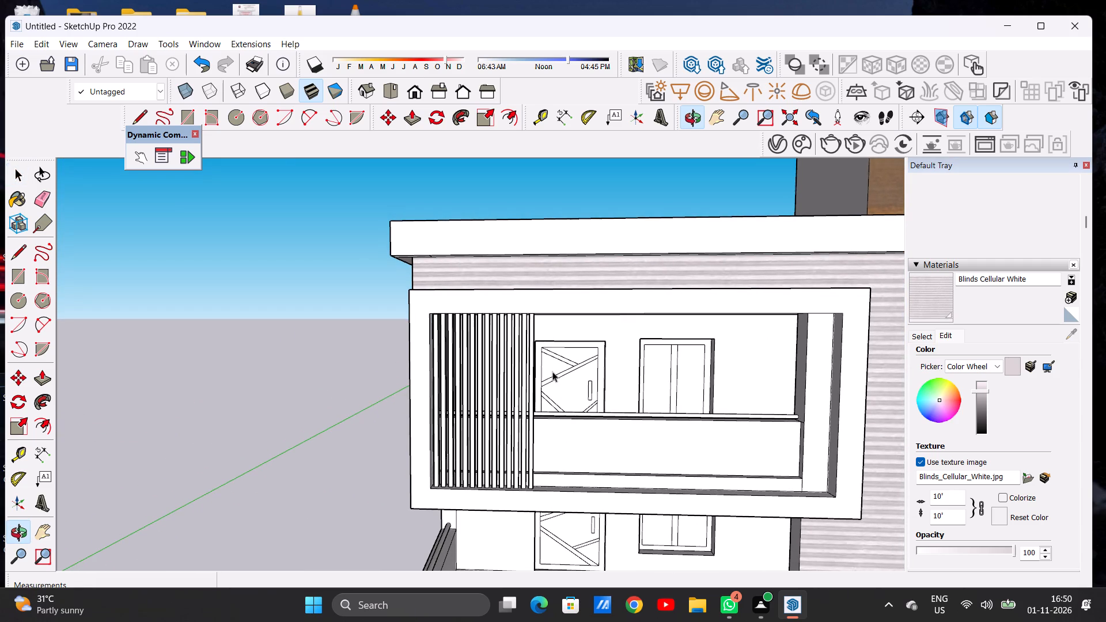
{"action": "scroll", "coordinate": [560, 360], "scroll_direction": "down", "scroll_amount": 3}
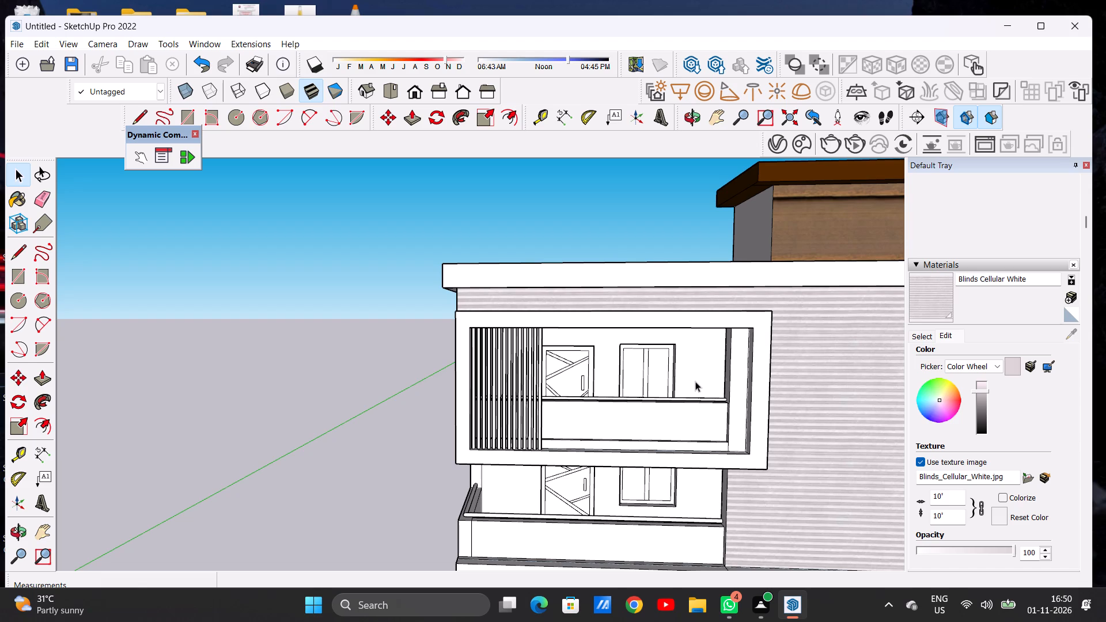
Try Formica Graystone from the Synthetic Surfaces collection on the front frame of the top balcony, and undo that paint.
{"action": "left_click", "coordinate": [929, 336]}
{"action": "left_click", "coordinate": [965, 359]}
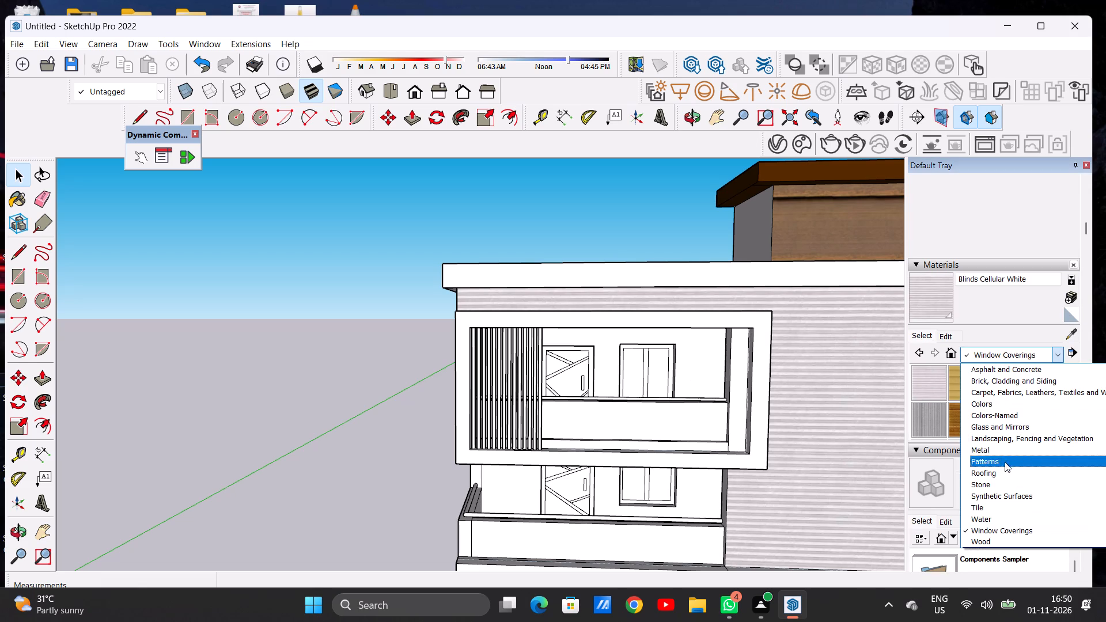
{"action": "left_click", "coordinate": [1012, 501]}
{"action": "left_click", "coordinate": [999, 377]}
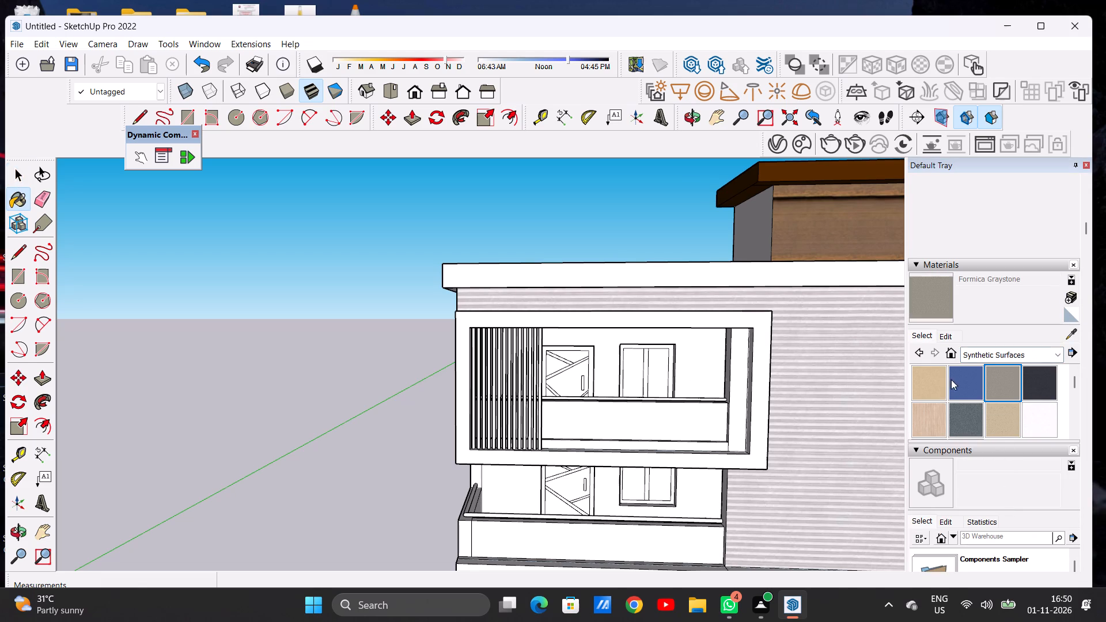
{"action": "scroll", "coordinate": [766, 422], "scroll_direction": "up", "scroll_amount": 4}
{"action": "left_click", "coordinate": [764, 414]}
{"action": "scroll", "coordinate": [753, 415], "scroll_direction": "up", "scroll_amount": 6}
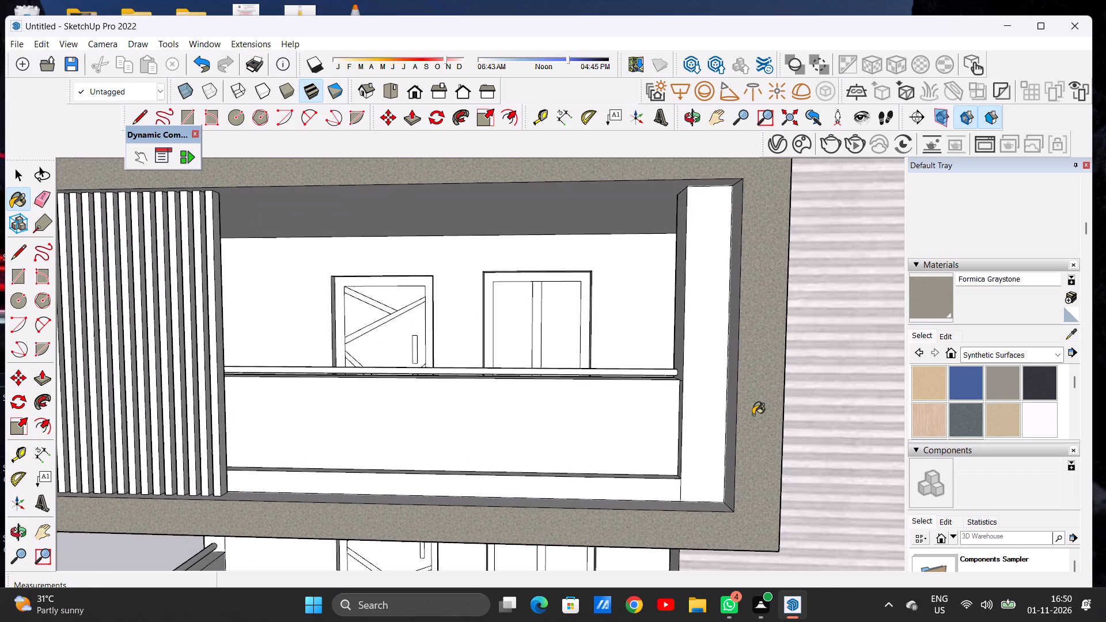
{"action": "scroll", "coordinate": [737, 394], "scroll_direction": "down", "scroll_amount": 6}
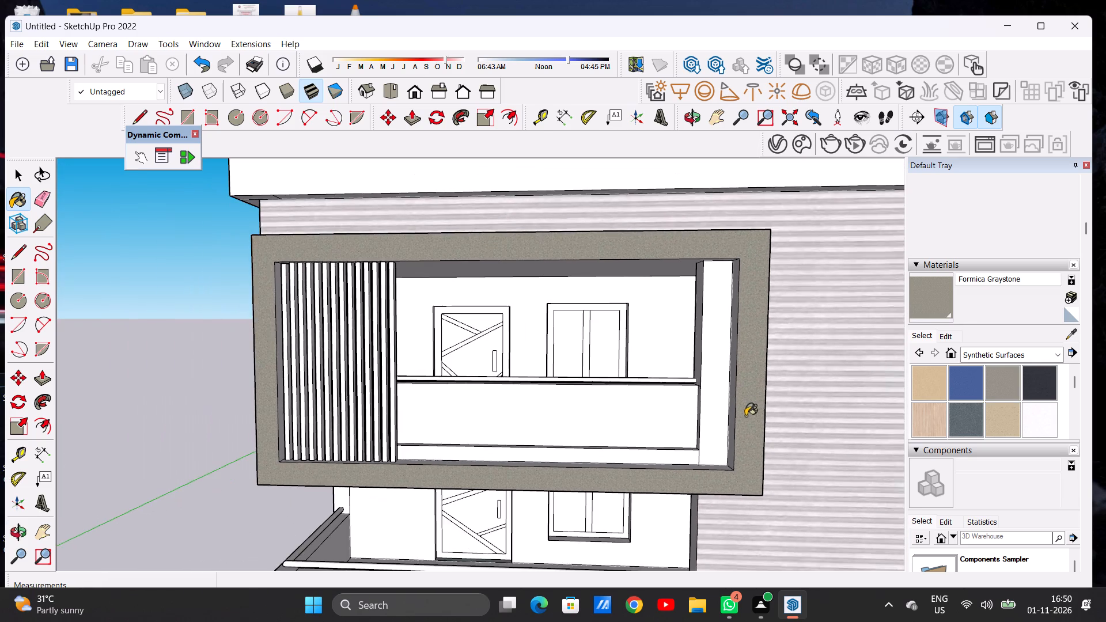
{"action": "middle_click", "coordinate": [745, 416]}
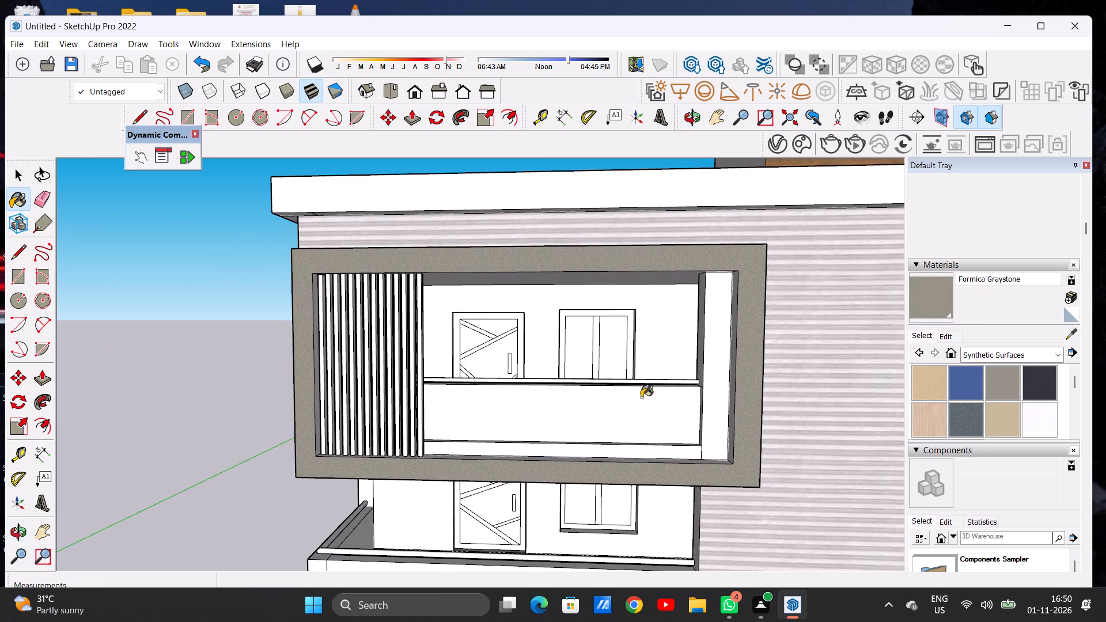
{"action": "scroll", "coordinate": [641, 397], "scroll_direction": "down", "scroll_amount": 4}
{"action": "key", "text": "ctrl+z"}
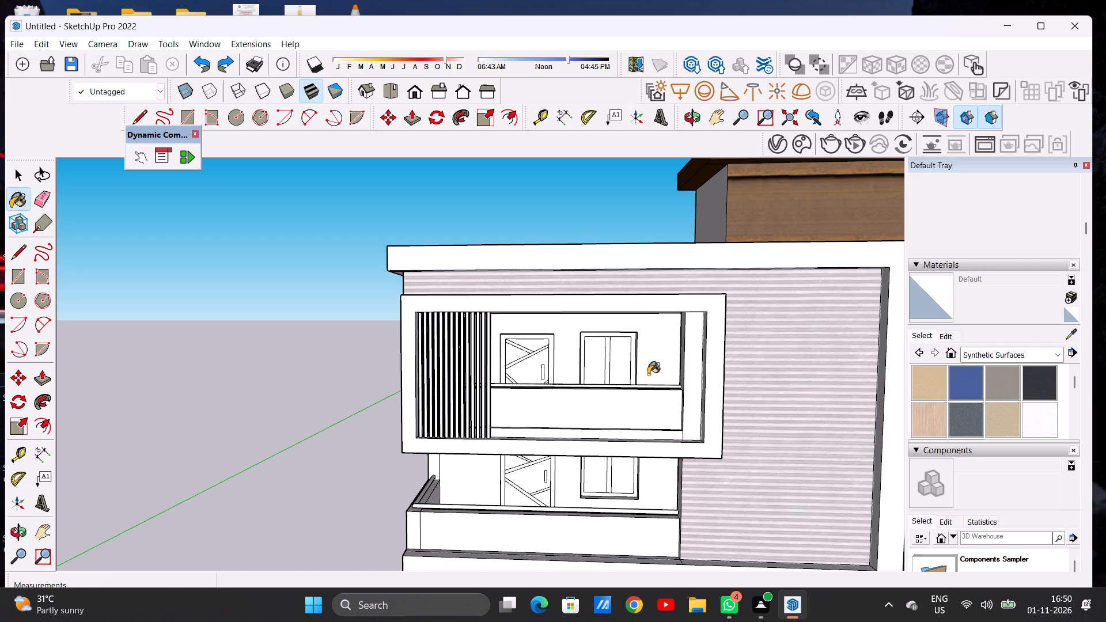
Paint the large upper frame around the striped wall with Formica Graystone from the Synthetic Surfaces collection.
{"action": "scroll", "coordinate": [648, 373], "scroll_direction": "down", "scroll_amount": 1}
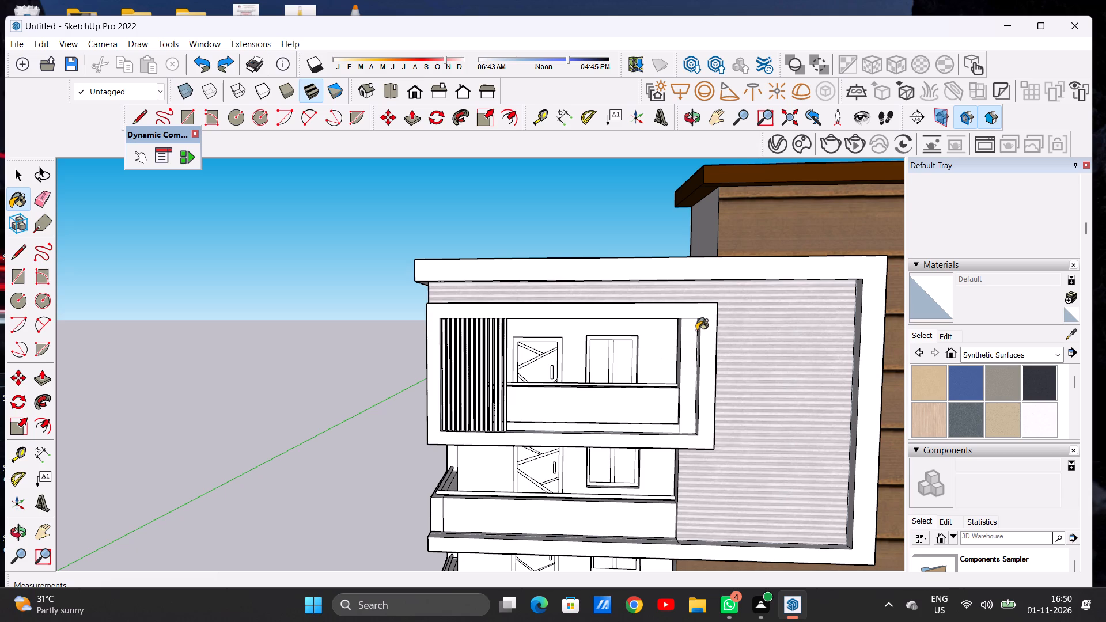
{"action": "left_click", "coordinate": [789, 270]}
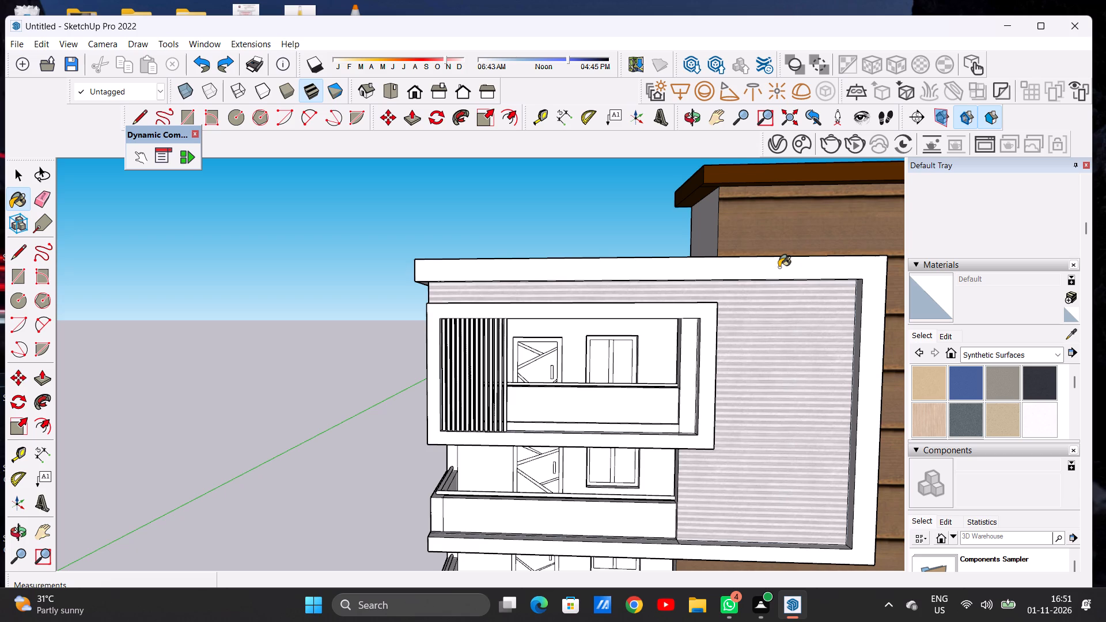
{"action": "left_click", "coordinate": [779, 267]}
{"action": "scroll", "coordinate": [621, 329], "scroll_direction": "down", "scroll_amount": 7}
{"action": "middle_click_drag", "start_coordinate": [713, 347], "coordinate": [656, 396]}
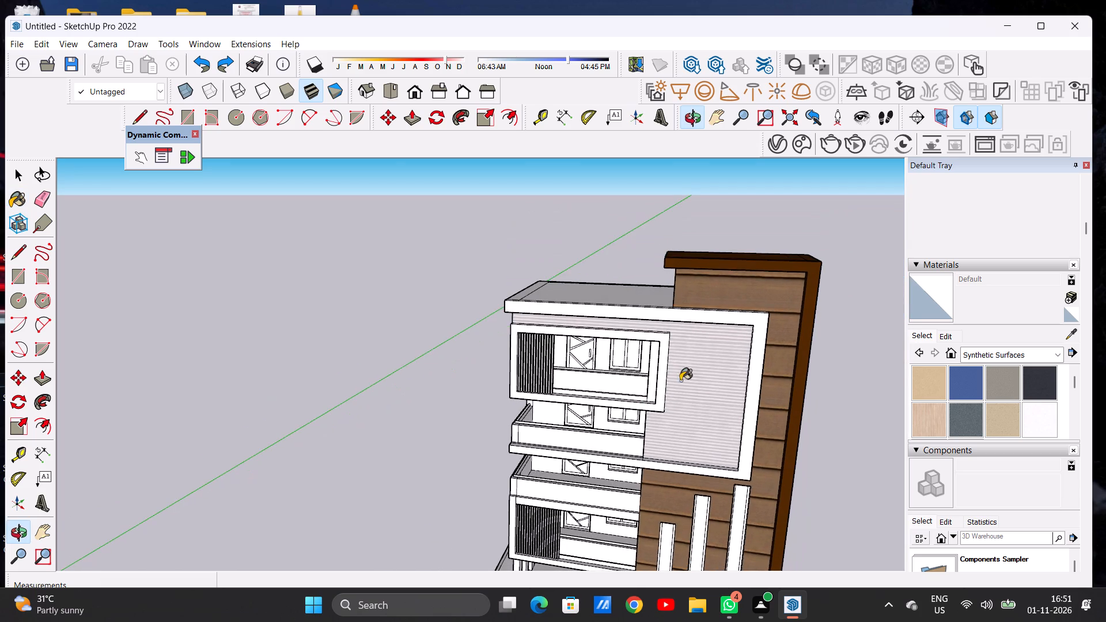
{"action": "scroll", "coordinate": [762, 312], "scroll_direction": "up", "scroll_amount": 1}
{"action": "scroll", "coordinate": [762, 312], "scroll_direction": "down", "scroll_amount": 1}
{"action": "scroll", "coordinate": [763, 312], "scroll_direction": "up", "scroll_amount": 10}
{"action": "double_click", "coordinate": [762, 321]}
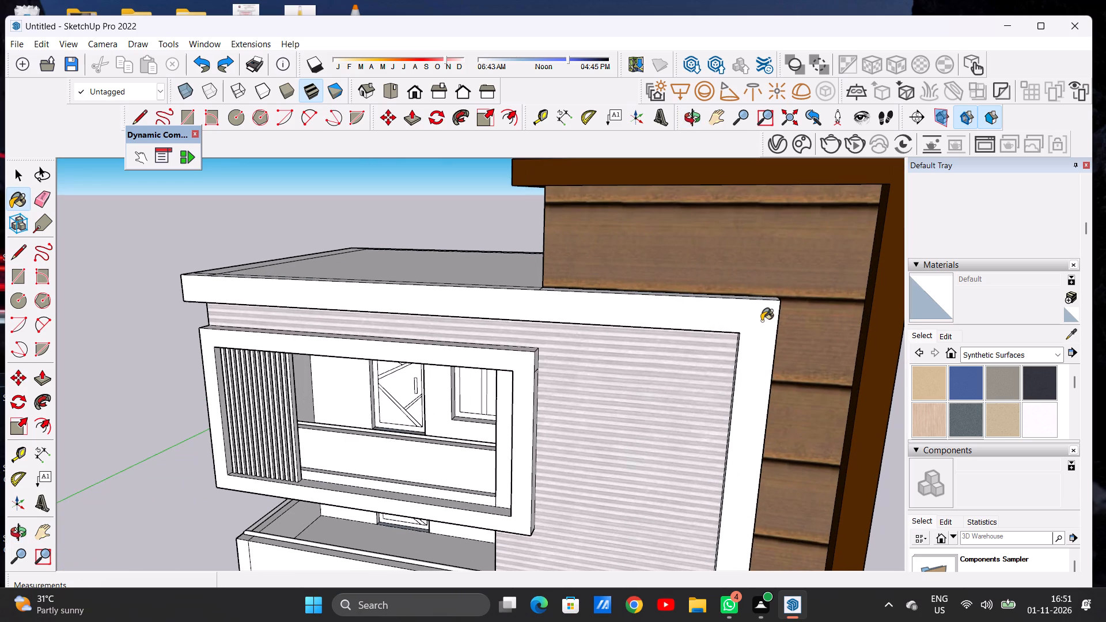
{"action": "key", "text": "space"}
{"action": "left_click", "coordinate": [1005, 383]}
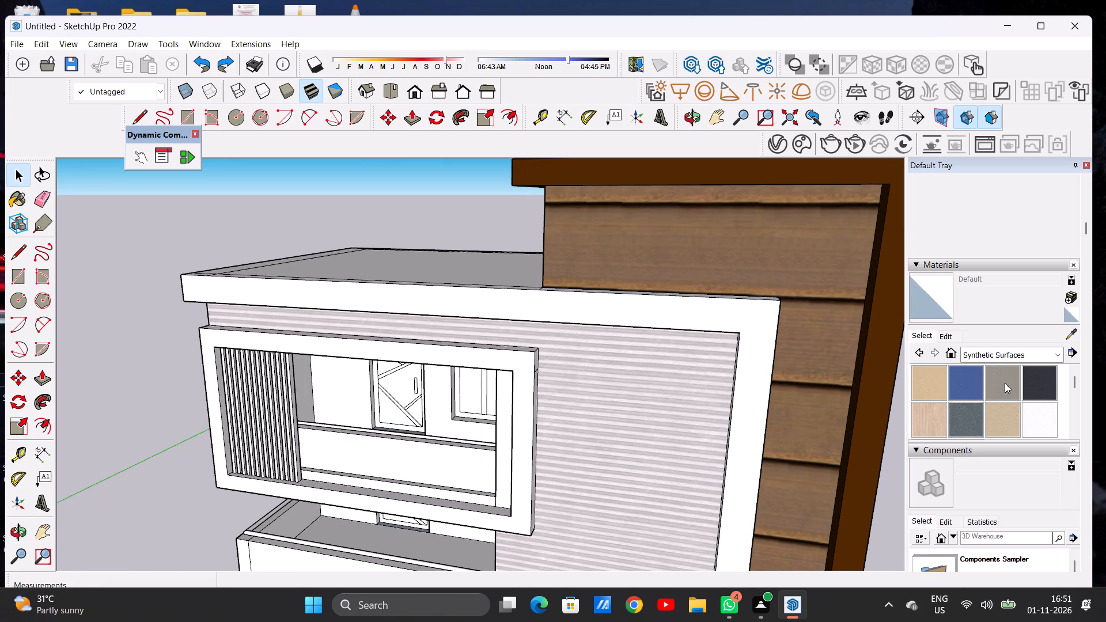
{"action": "left_click", "coordinate": [758, 322]}
{"action": "scroll", "coordinate": [699, 322], "scroll_direction": "down", "scroll_amount": 7}
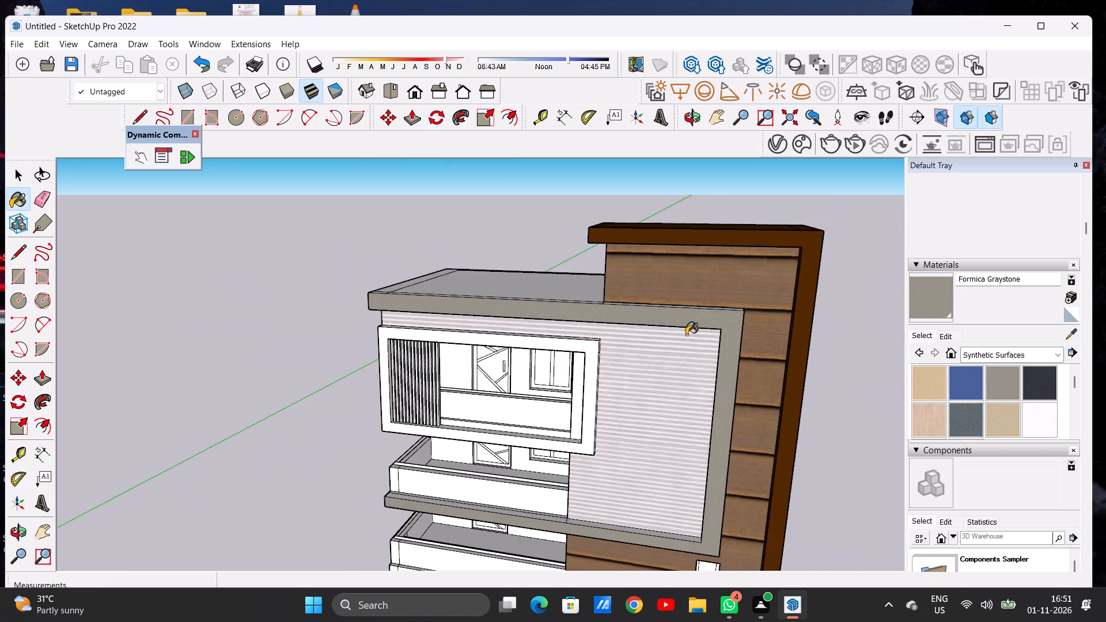
{"action": "scroll", "coordinate": [671, 332], "scroll_direction": "down", "scroll_amount": 9}
{"action": "middle_click_drag", "start_coordinate": [670, 382], "coordinate": [712, 340]}
{"action": "scroll", "coordinate": [677, 439], "scroll_direction": "up", "scroll_amount": 7}
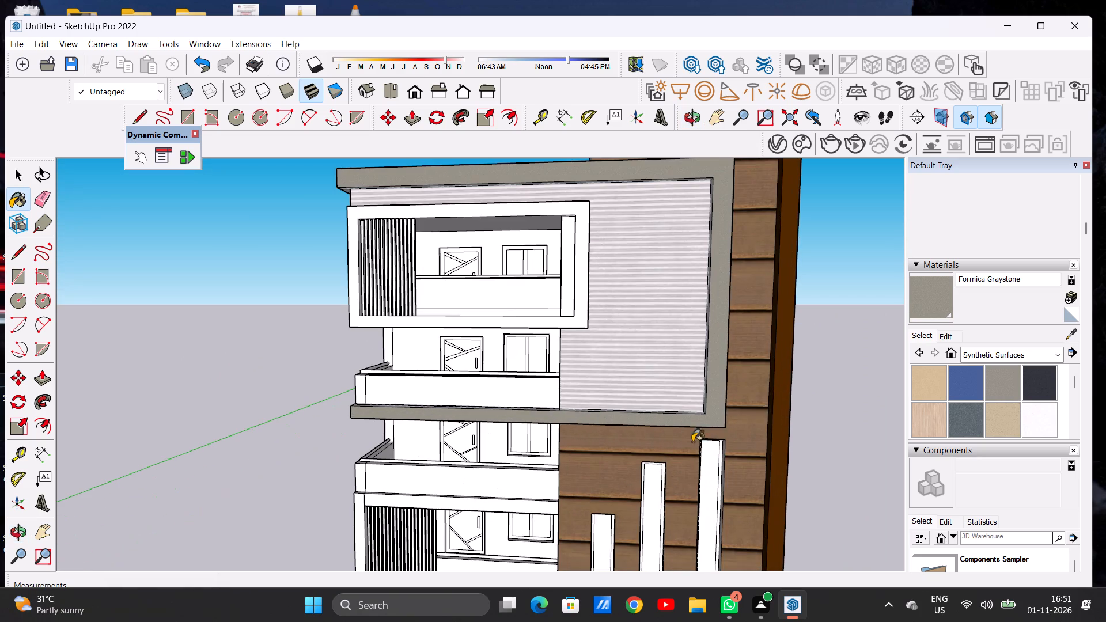
Darken the Formica Graystone material's color to a deep warm grey.
{"action": "left_click", "coordinate": [945, 337]}
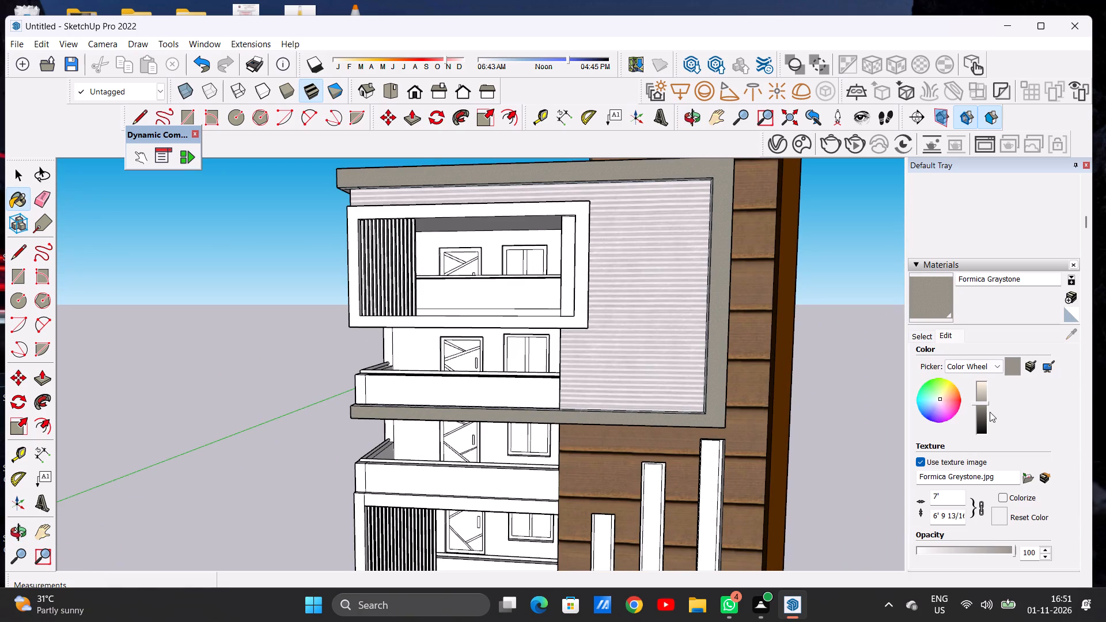
{"action": "left_click", "coordinate": [981, 408]}
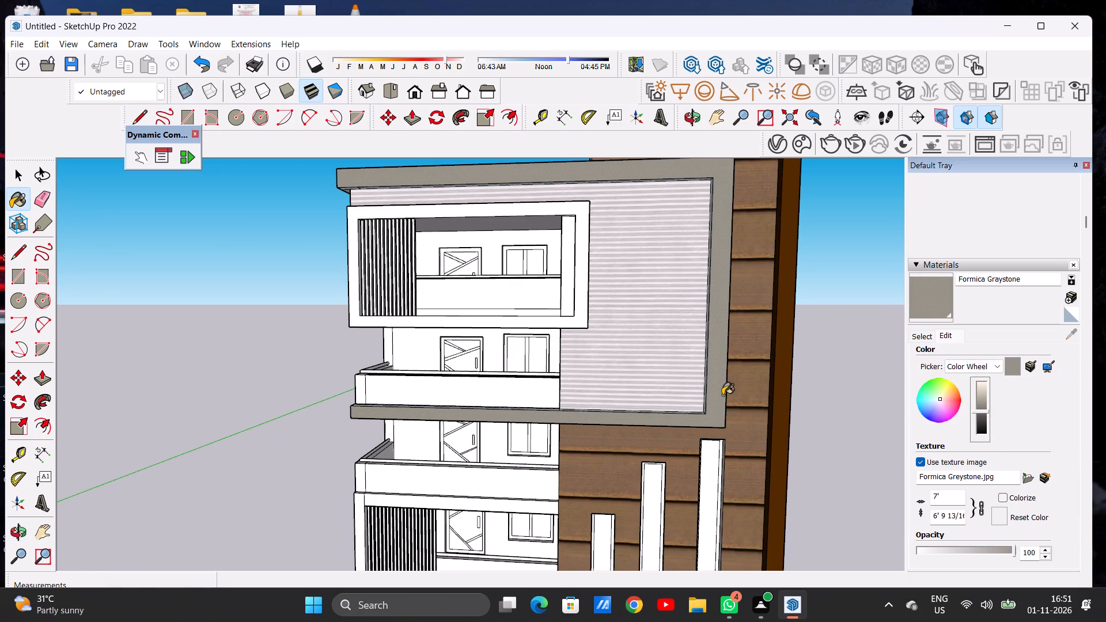
{"action": "left_click", "coordinate": [980, 415]}
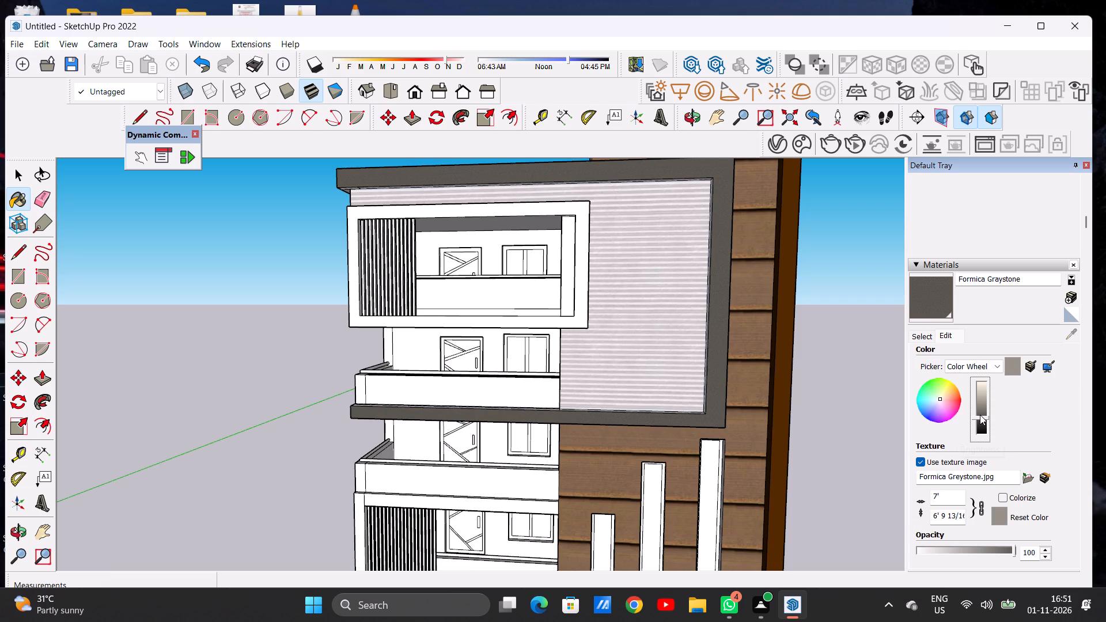
{"action": "left_click", "coordinate": [979, 414]}
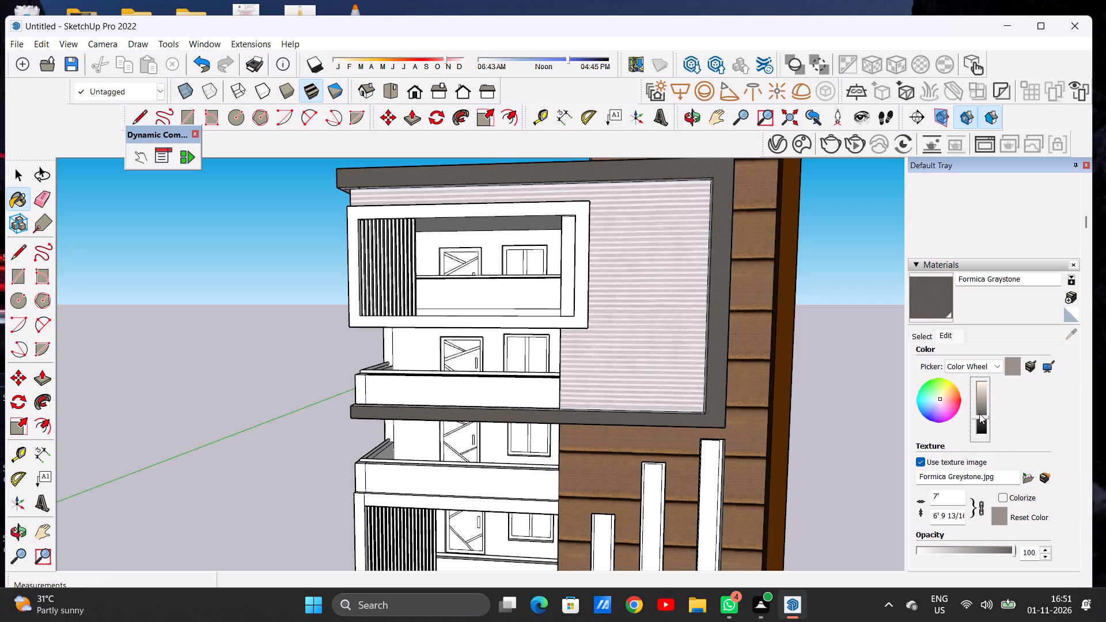
{"action": "left_click", "coordinate": [979, 412]}
Paint the inner bottom and side reveals of the large upper frame around the striped wall with Formica Graystone.
{"action": "scroll", "coordinate": [657, 374], "scroll_direction": "down", "scroll_amount": 4}
{"action": "middle_click_drag", "start_coordinate": [685, 383], "coordinate": [731, 394]}
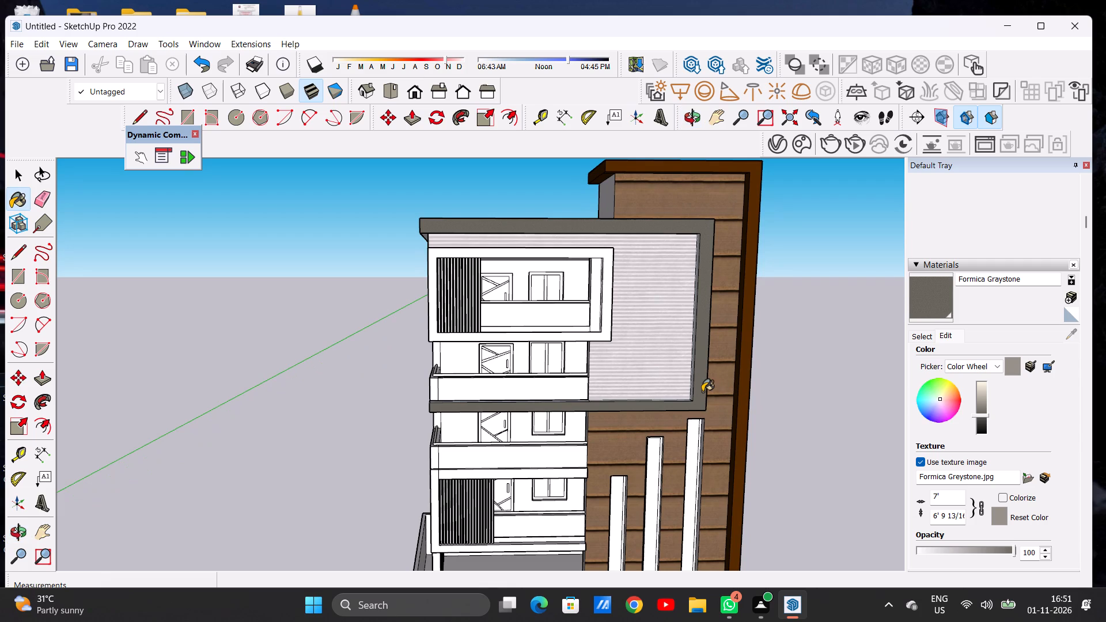
{"action": "scroll", "coordinate": [652, 361], "scroll_direction": "down", "scroll_amount": 7}
{"action": "scroll", "coordinate": [662, 405], "scroll_direction": "up", "scroll_amount": 5}
{"action": "scroll", "coordinate": [663, 407], "scroll_direction": "down", "scroll_amount": 1}
{"action": "scroll", "coordinate": [649, 406], "scroll_direction": "up", "scroll_amount": 4}
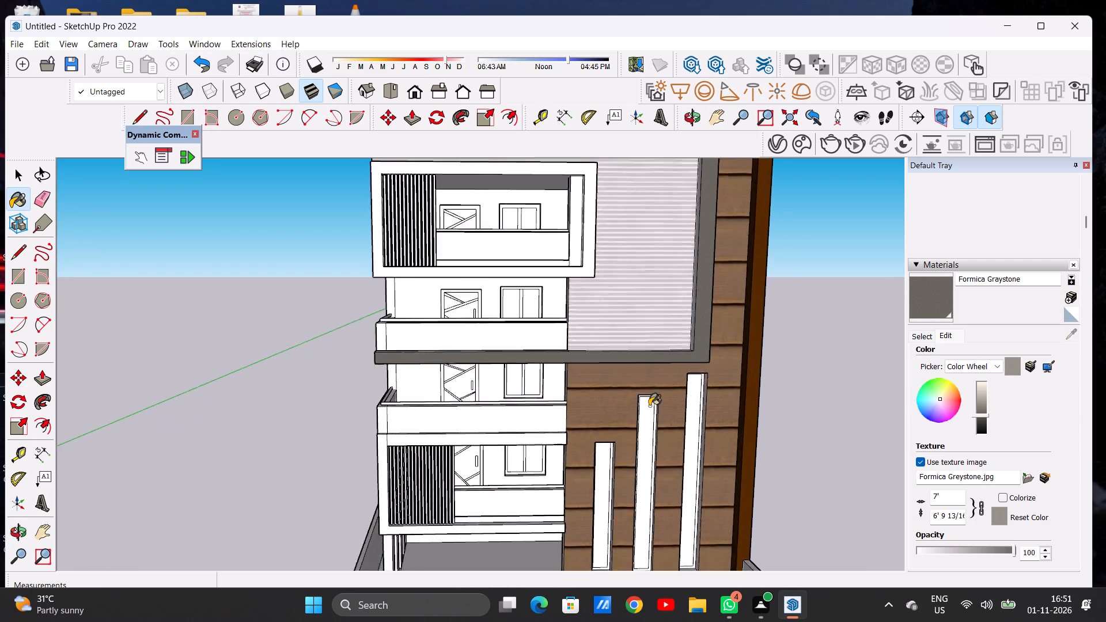
{"action": "scroll", "coordinate": [649, 406], "scroll_direction": "up", "scroll_amount": 2}
{"action": "middle_click_drag", "start_coordinate": [671, 367], "coordinate": [656, 493]}
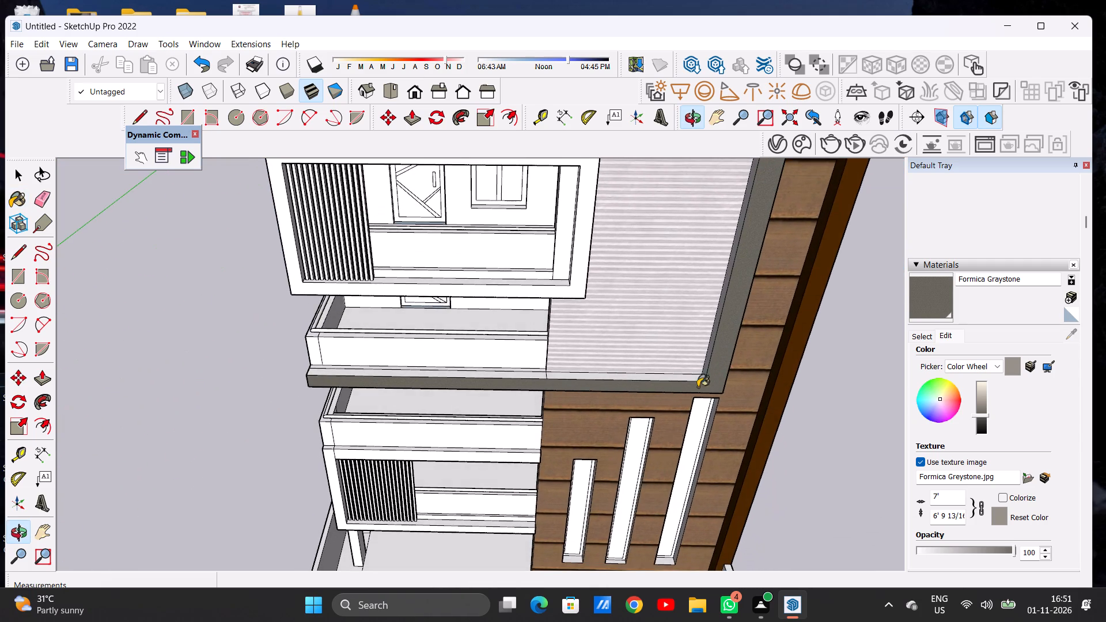
{"action": "scroll", "coordinate": [705, 370], "scroll_direction": "up", "scroll_amount": 12}
{"action": "scroll", "coordinate": [681, 389], "scroll_direction": "down", "scroll_amount": 1}
{"action": "scroll", "coordinate": [681, 389], "scroll_direction": "up", "scroll_amount": 3}
{"action": "left_click", "coordinate": [675, 389]}
{"action": "left_click", "coordinate": [719, 365]}
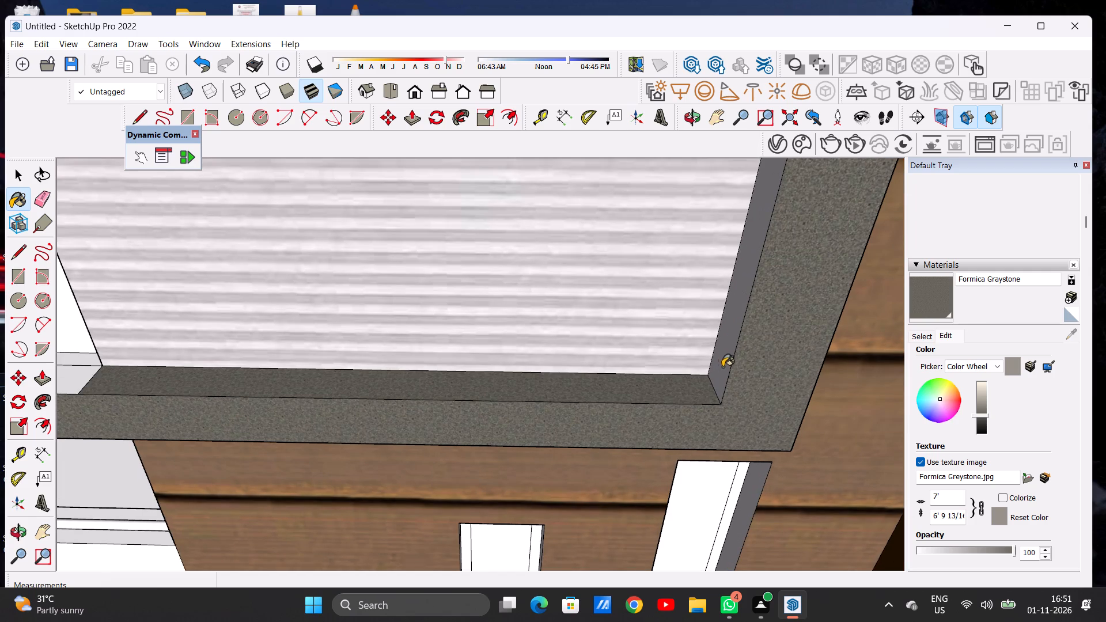
{"action": "scroll", "coordinate": [723, 370], "scroll_direction": "down", "scroll_amount": 8}
{"action": "left_click", "coordinate": [389, 377]}
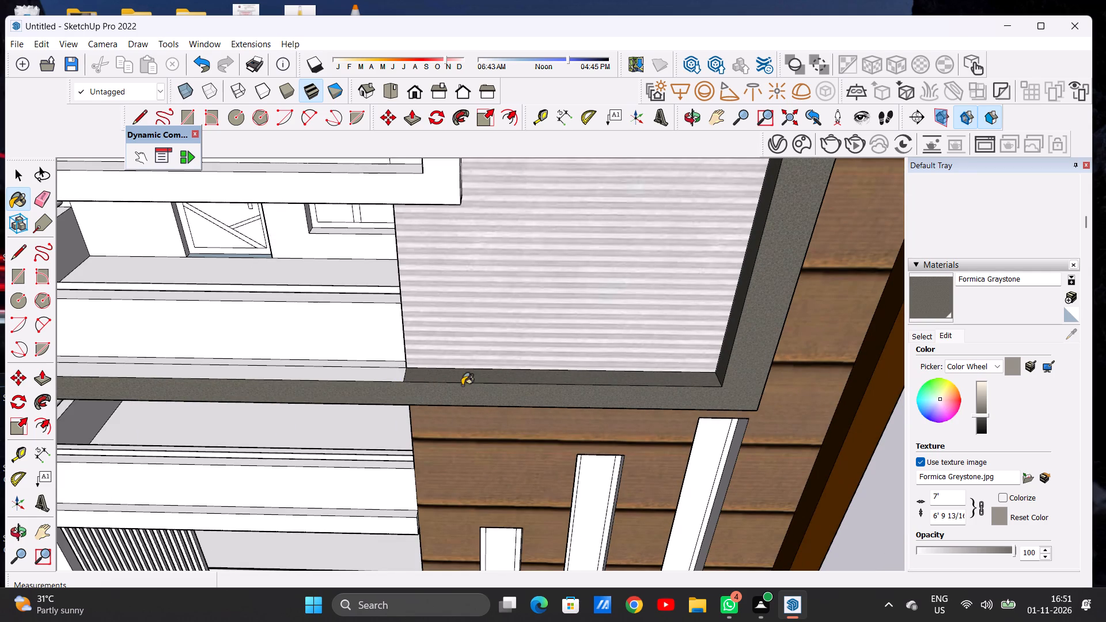
Paint the top surface of the large upper frame along the front roof edge with Formica Graystone, out to the corner.
{"action": "scroll", "coordinate": [481, 390], "scroll_direction": "down", "scroll_amount": 18}
{"action": "middle_click_drag", "start_coordinate": [593, 331], "coordinate": [597, 376]}
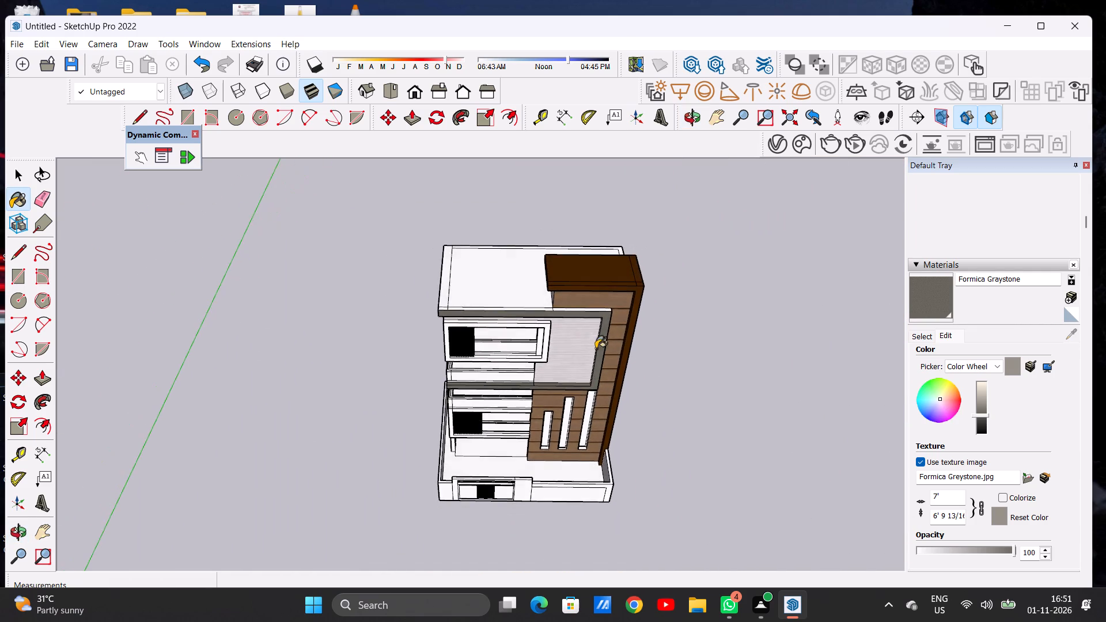
{"action": "scroll", "coordinate": [596, 302], "scroll_direction": "up", "scroll_amount": 1}
{"action": "scroll", "coordinate": [596, 302], "scroll_direction": "down", "scroll_amount": 1}
{"action": "scroll", "coordinate": [596, 302], "scroll_direction": "up", "scroll_amount": 6}
{"action": "scroll", "coordinate": [582, 318], "scroll_direction": "down", "scroll_amount": 1}
{"action": "scroll", "coordinate": [582, 318], "scroll_direction": "up", "scroll_amount": 2}
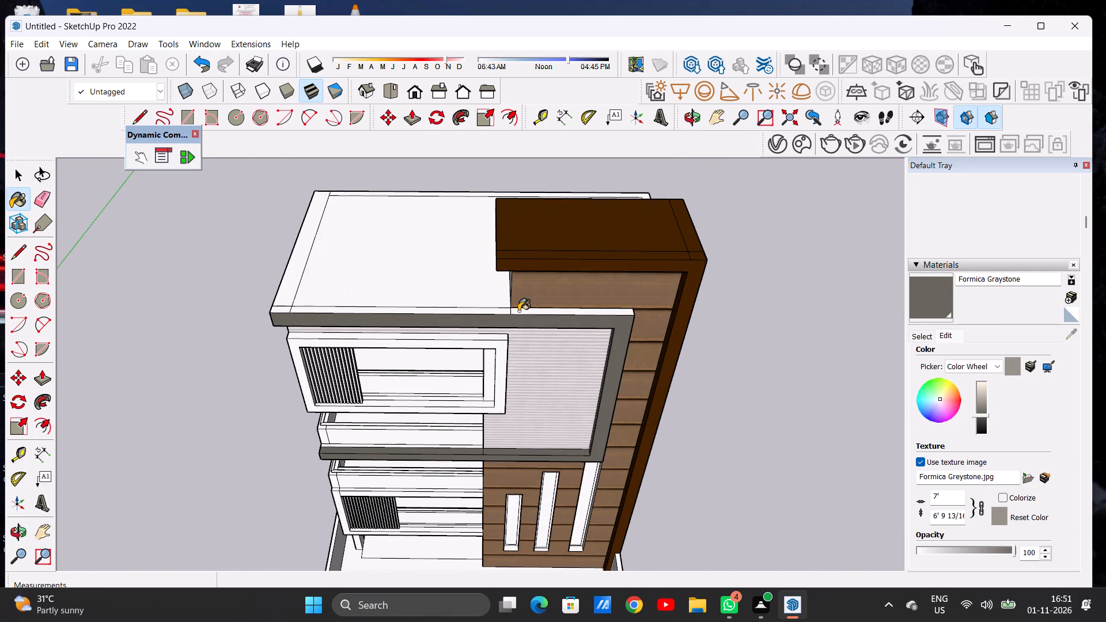
{"action": "left_click", "coordinate": [518, 311]}
{"action": "left_click", "coordinate": [495, 309]}
{"action": "scroll", "coordinate": [561, 328], "scroll_direction": "down", "scroll_amount": 4}
{"action": "scroll", "coordinate": [408, 327], "scroll_direction": "up", "scroll_amount": 2}
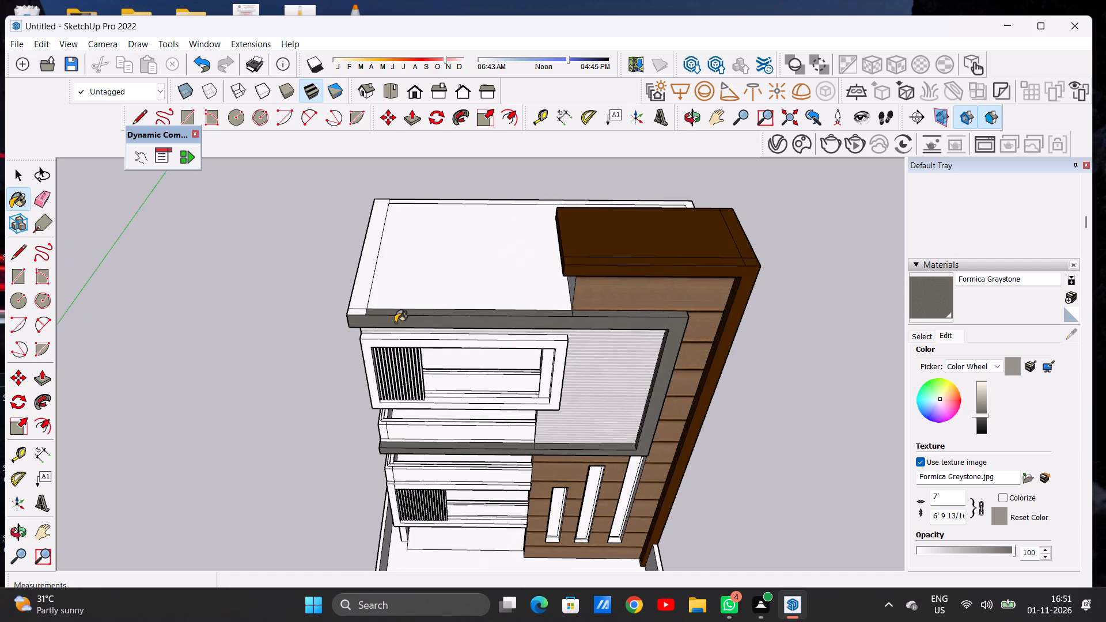
{"action": "scroll", "coordinate": [395, 323], "scroll_direction": "up", "scroll_amount": 9}
{"action": "left_click", "coordinate": [349, 312]}
Paint the frame's end face at the roof corner and the adjoining side roof edge with Formica Graystone.
{"action": "scroll", "coordinate": [411, 337], "scroll_direction": "down", "scroll_amount": 5}
{"action": "middle_click_drag", "start_coordinate": [368, 359], "coordinate": [476, 336]}
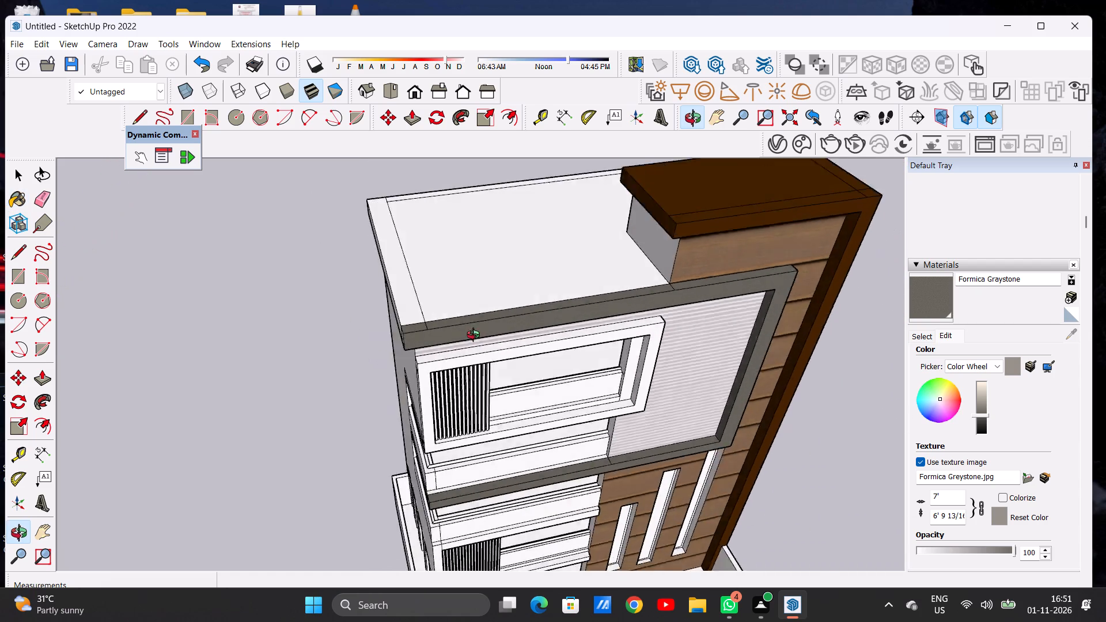
{"action": "middle_click_drag", "start_coordinate": [476, 336], "coordinate": [605, 304]}
{"action": "scroll", "coordinate": [536, 310], "scroll_direction": "up", "scroll_amount": 12}
{"action": "left_click", "coordinate": [500, 302]}
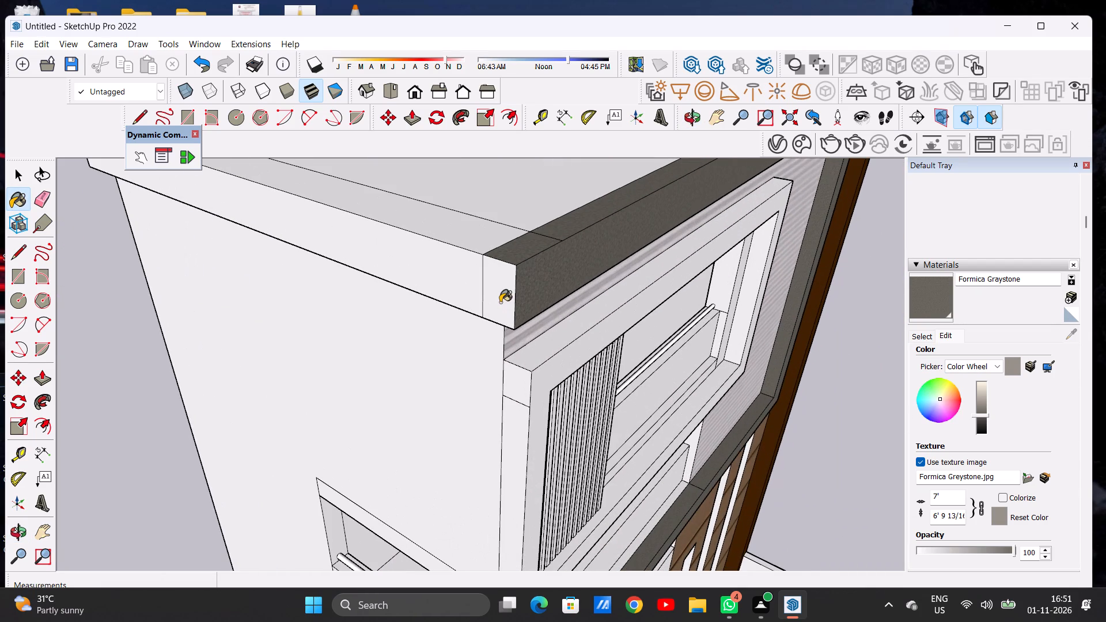
{"action": "left_click", "coordinate": [476, 289]}
{"action": "scroll", "coordinate": [488, 296], "scroll_direction": "down", "scroll_amount": 6}
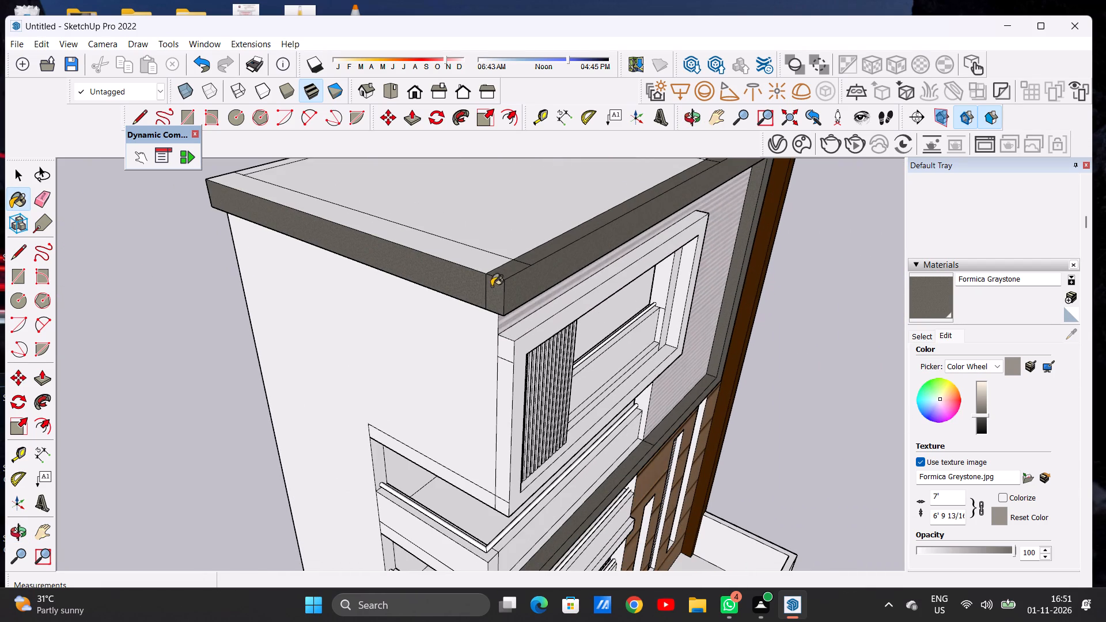
Apply Formica Graystone to the large frame's lower band at its outer corner beside the open balconies.
{"action": "scroll", "coordinate": [499, 294], "scroll_direction": "down", "scroll_amount": 12}
{"action": "middle_click_drag", "start_coordinate": [653, 301], "coordinate": [425, 225]}
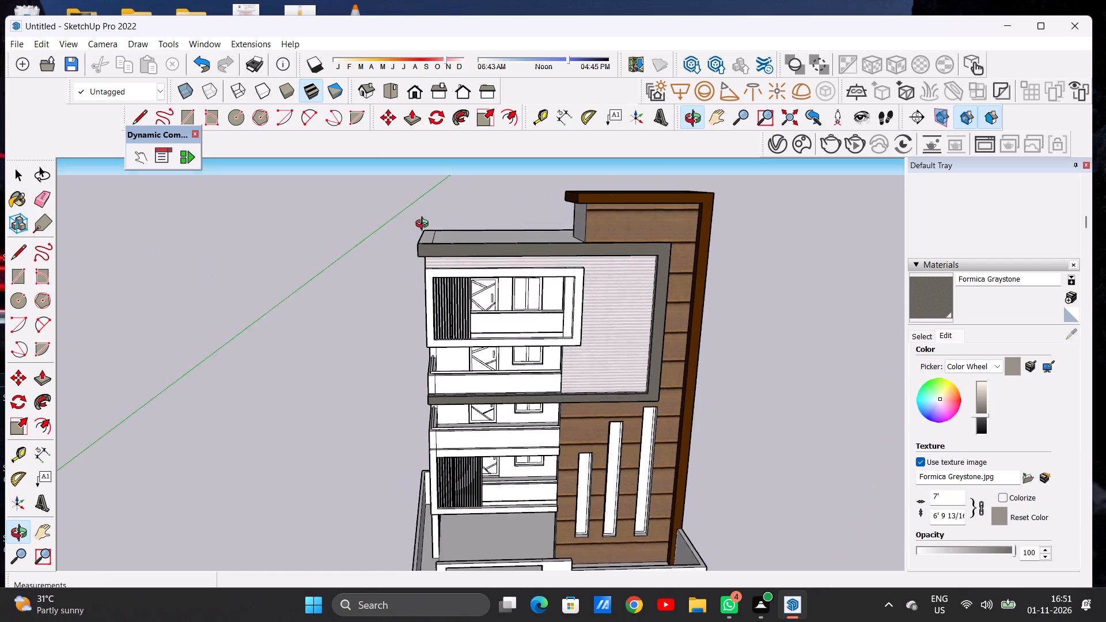
{"action": "middle_click_drag", "start_coordinate": [425, 225], "coordinate": [403, 211]}
{"action": "middle_click_drag", "start_coordinate": [557, 379], "coordinate": [748, 397]}
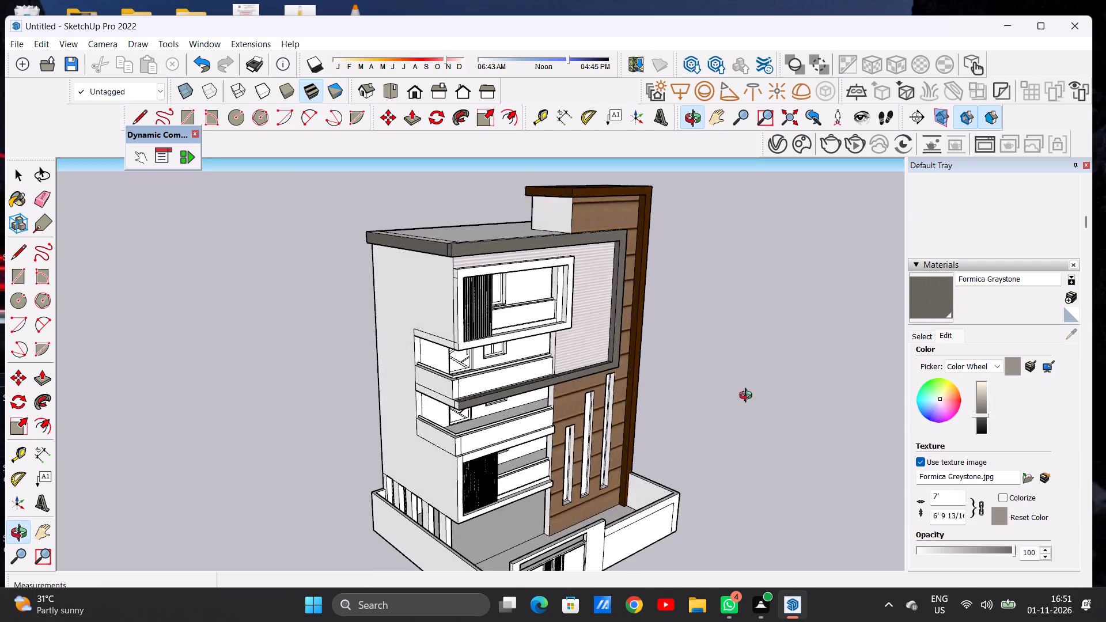
{"action": "middle_click_drag", "start_coordinate": [748, 397], "coordinate": [464, 492]}
{"action": "middle_click", "coordinate": [464, 492]}
{"action": "middle_click_drag", "start_coordinate": [464, 492], "coordinate": [565, 469]}
{"action": "scroll", "coordinate": [529, 374], "scroll_direction": "down", "scroll_amount": 11}
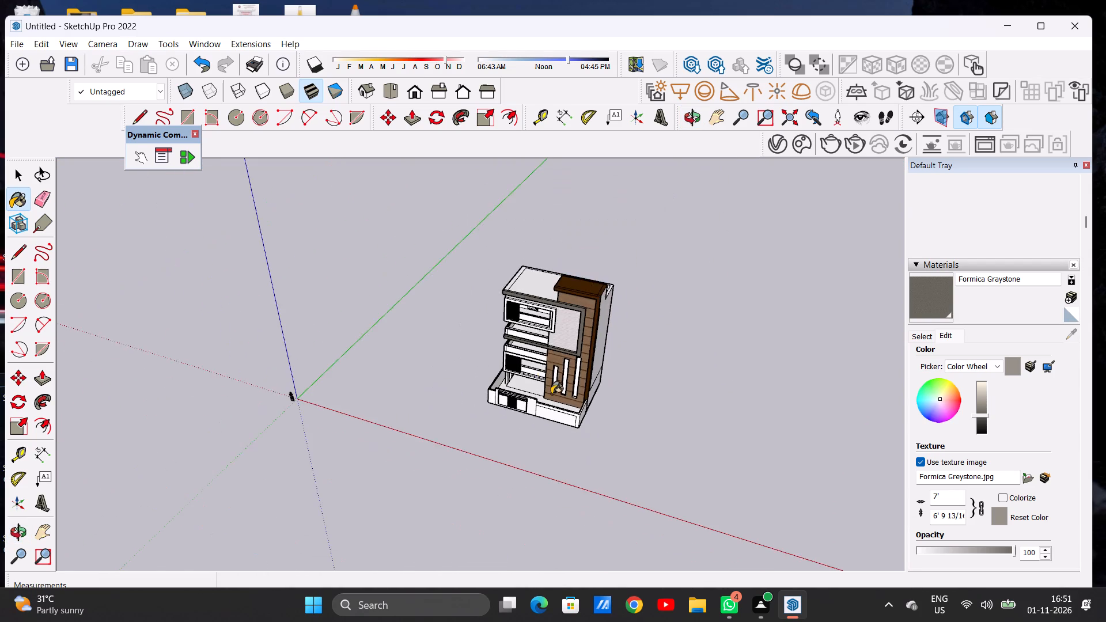
{"action": "scroll", "coordinate": [551, 394], "scroll_direction": "down", "scroll_amount": 1}
{"action": "scroll", "coordinate": [494, 300], "scroll_direction": "up", "scroll_amount": 5}
{"action": "scroll", "coordinate": [505, 317], "scroll_direction": "down", "scroll_amount": 1}
{"action": "scroll", "coordinate": [535, 323], "scroll_direction": "up", "scroll_amount": 1}
{"action": "scroll", "coordinate": [535, 323], "scroll_direction": "down", "scroll_amount": 1}
{"action": "scroll", "coordinate": [535, 323], "scroll_direction": "up", "scroll_amount": 17}
{"action": "middle_click_drag", "start_coordinate": [481, 380], "coordinate": [716, 395]}
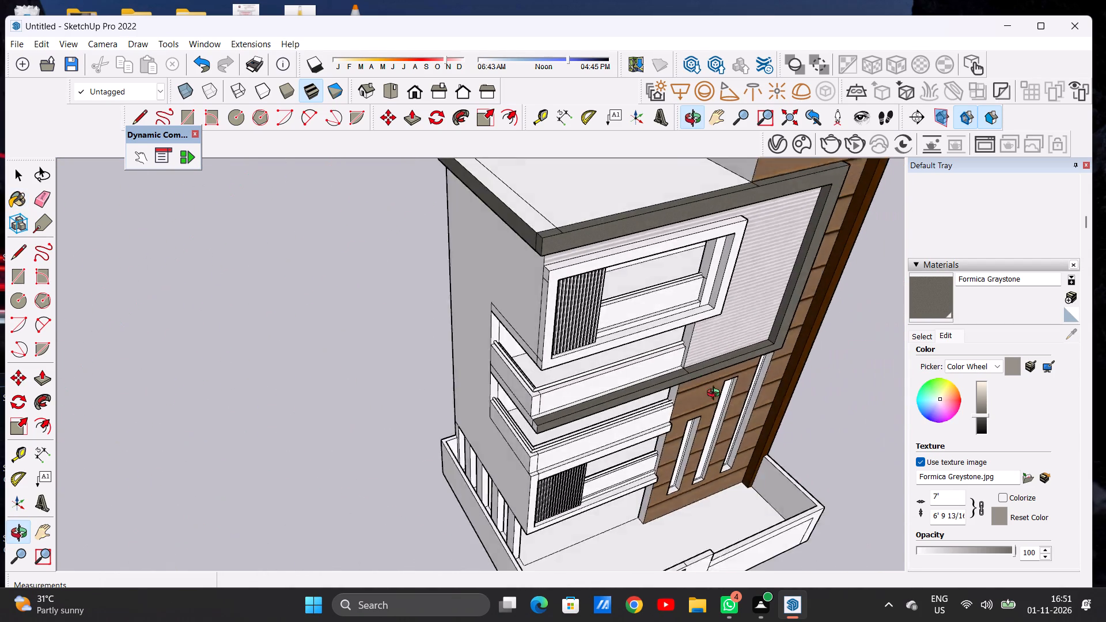
{"action": "middle_click_drag", "start_coordinate": [716, 395], "coordinate": [747, 390]}
{"action": "scroll", "coordinate": [521, 424], "scroll_direction": "up", "scroll_amount": 14}
{"action": "left_click", "coordinate": [597, 386]}
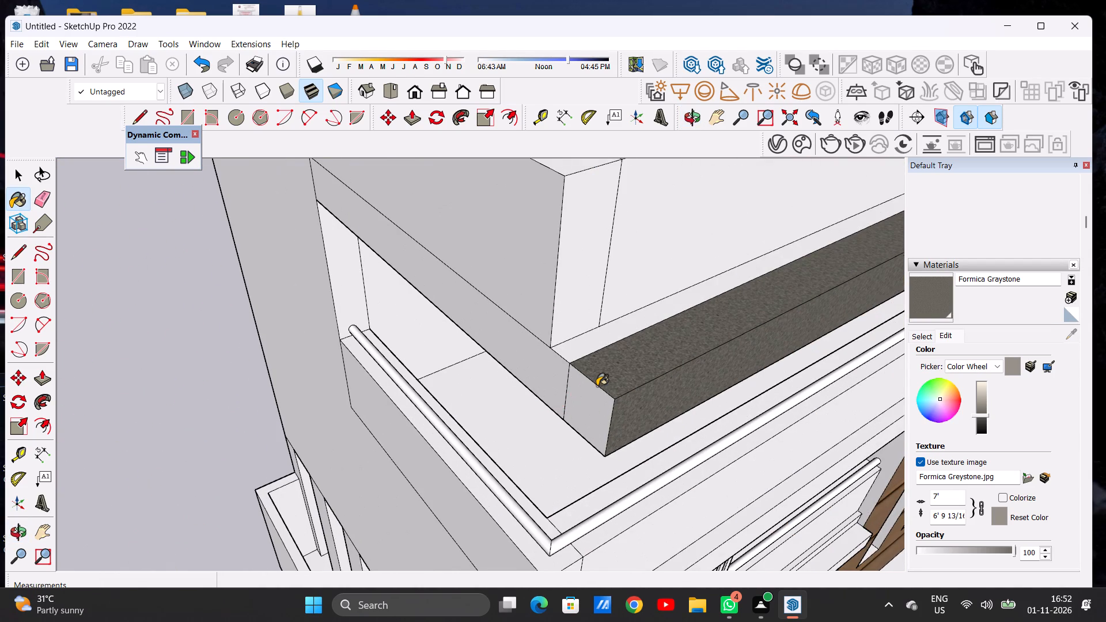
{"action": "scroll", "coordinate": [518, 397], "scroll_direction": "down", "scroll_amount": 19}
{"action": "middle_click_drag", "start_coordinate": [612, 389], "coordinate": [560, 356]}
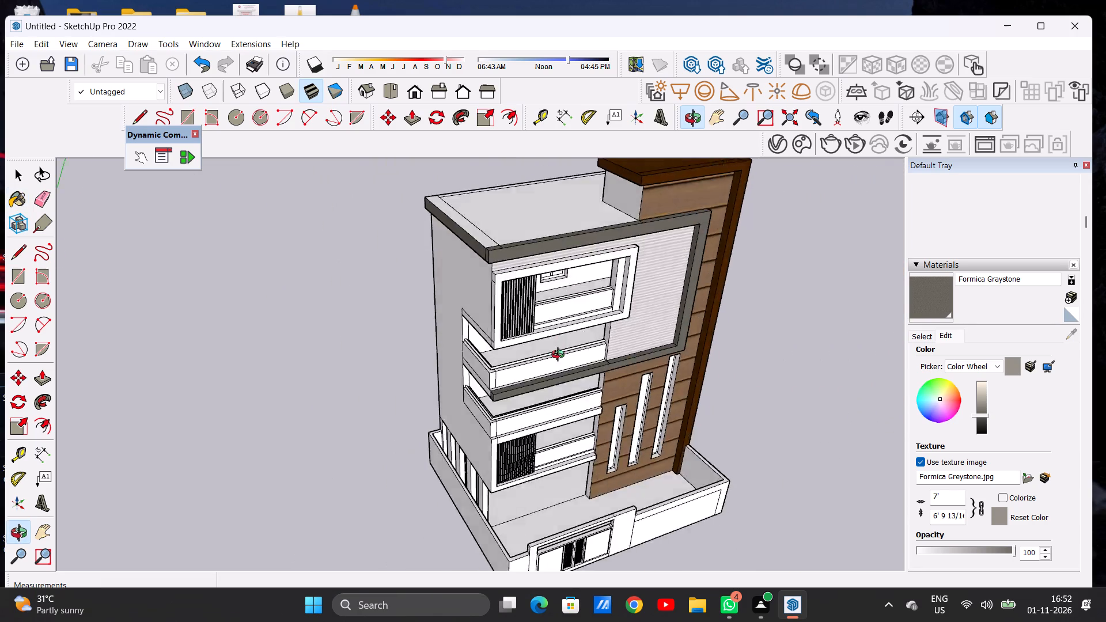
Paint the underside of the large frame's top band with Formica Graystone, including the pieces at the outer roof corner.
{"action": "middle_click_drag", "start_coordinate": [560, 356], "coordinate": [524, 245]}
{"action": "middle_click_drag", "start_coordinate": [622, 316], "coordinate": [541, 226]}
{"action": "middle_click", "coordinate": [541, 226]}
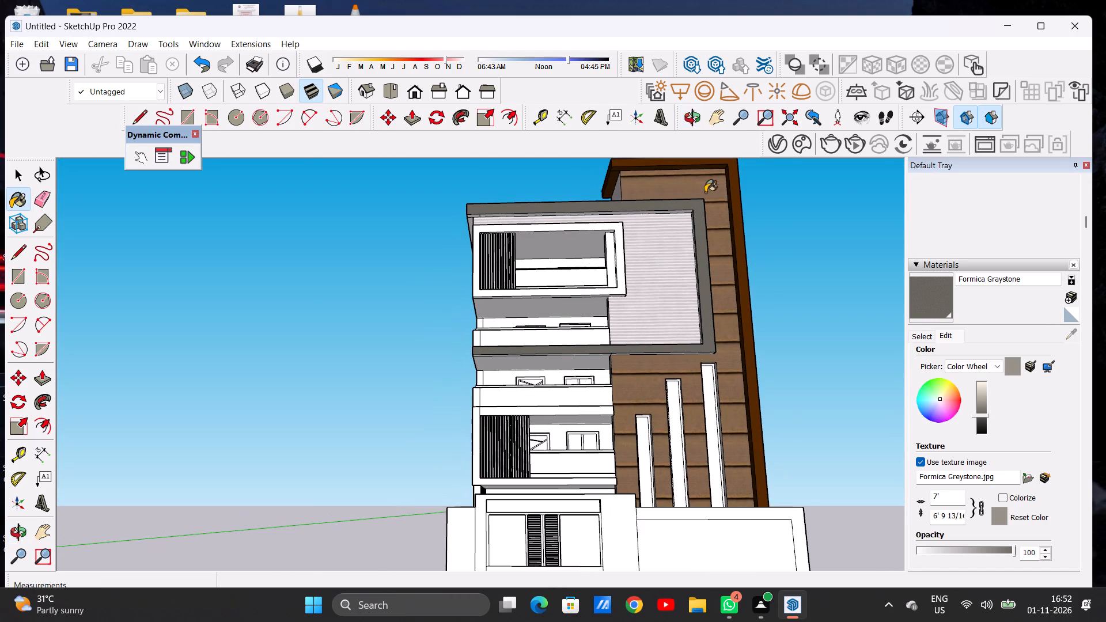
{"action": "scroll", "coordinate": [705, 192], "scroll_direction": "up", "scroll_amount": 6}
{"action": "scroll", "coordinate": [667, 223], "scroll_direction": "down", "scroll_amount": 1}
{"action": "scroll", "coordinate": [664, 226], "scroll_direction": "up", "scroll_amount": 11}
{"action": "left_click", "coordinate": [667, 222]}
{"action": "scroll", "coordinate": [670, 245], "scroll_direction": "down", "scroll_amount": 7}
{"action": "scroll", "coordinate": [673, 253], "scroll_direction": "up", "scroll_amount": 1}
{"action": "scroll", "coordinate": [673, 253], "scroll_direction": "down", "scroll_amount": 7}
{"action": "middle_click_drag", "start_coordinate": [657, 275], "coordinate": [710, 274]}
{"action": "scroll", "coordinate": [394, 246], "scroll_direction": "up", "scroll_amount": 3}
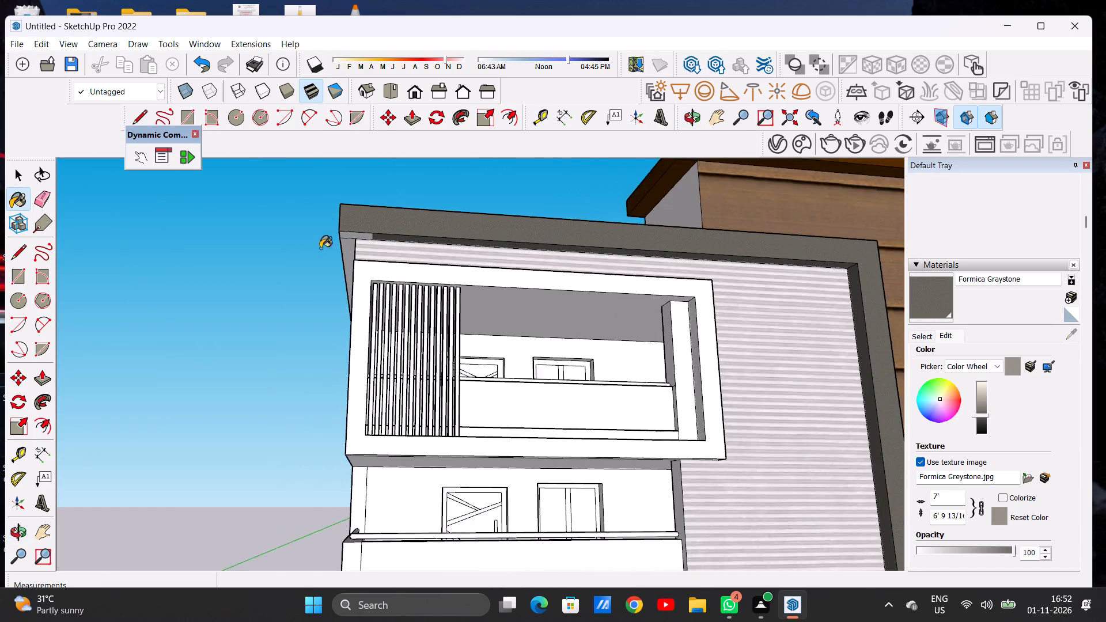
{"action": "scroll", "coordinate": [320, 248], "scroll_direction": "up", "scroll_amount": 10}
{"action": "scroll", "coordinate": [362, 244], "scroll_direction": "down", "scroll_amount": 1}
{"action": "scroll", "coordinate": [362, 244], "scroll_direction": "up", "scroll_amount": 4}
{"action": "left_click", "coordinate": [355, 258]}
{"action": "left_click", "coordinate": [373, 219]}
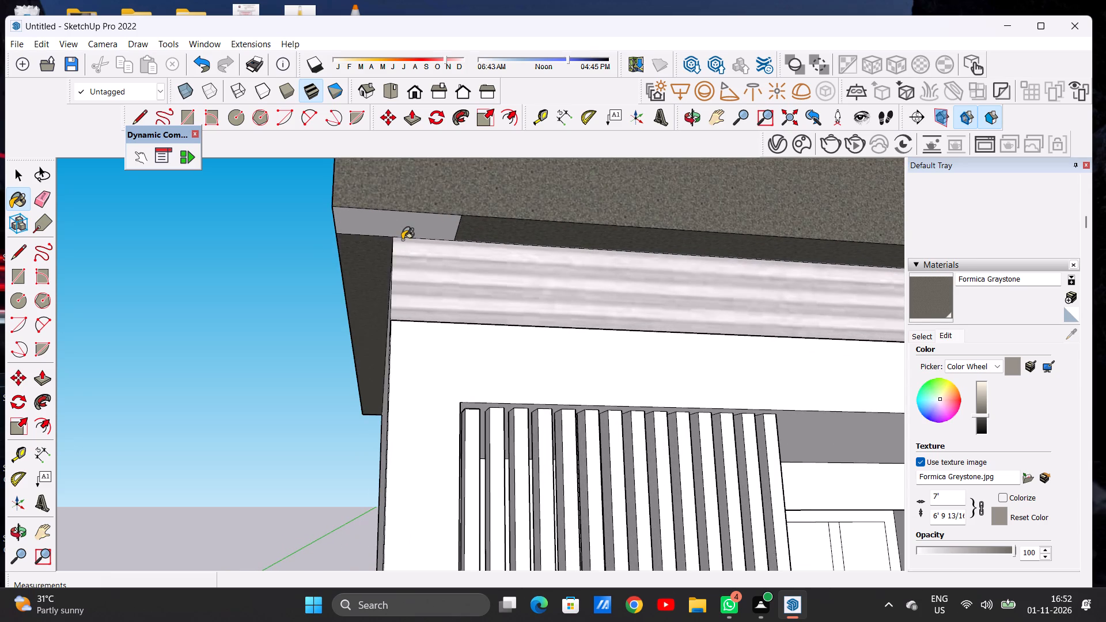
Paint both underside strips of the large frame's lower band, above the balcony and the brown cladding, with Formica Graystone.
{"action": "scroll", "coordinate": [407, 246], "scroll_direction": "down", "scroll_amount": 20}
{"action": "scroll", "coordinate": [407, 246], "scroll_direction": "down", "scroll_amount": 5}
{"action": "middle_click_drag", "start_coordinate": [504, 384], "coordinate": [593, 529]}
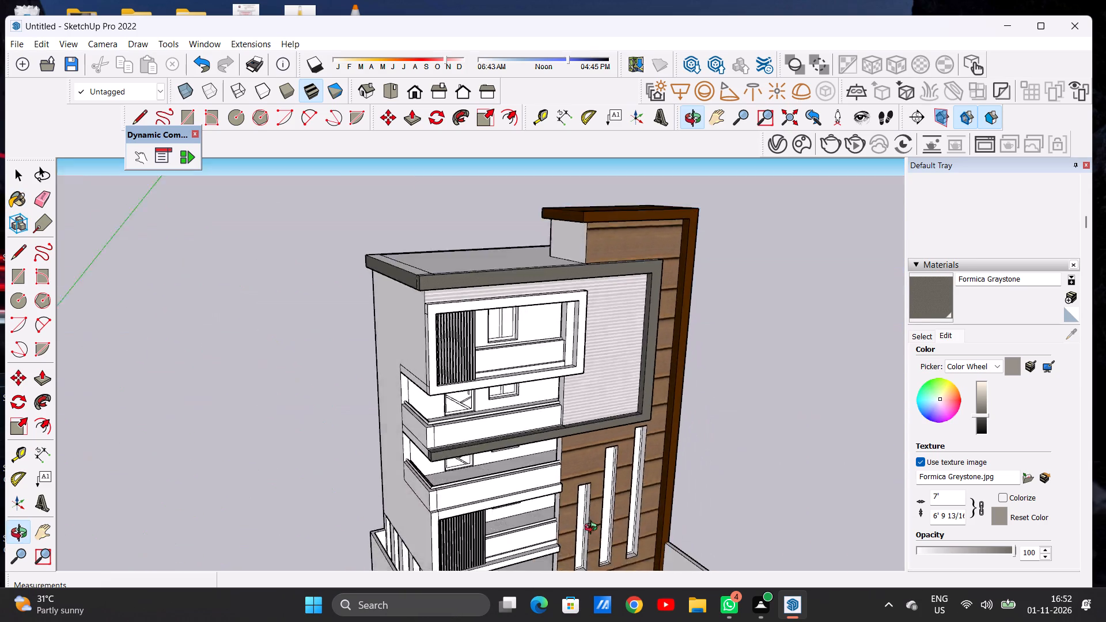
{"action": "middle_click_drag", "start_coordinate": [593, 529], "coordinate": [617, 542]}
{"action": "middle_click_drag", "start_coordinate": [530, 434], "coordinate": [551, 528]}
{"action": "scroll", "coordinate": [534, 455], "scroll_direction": "up", "scroll_amount": 15}
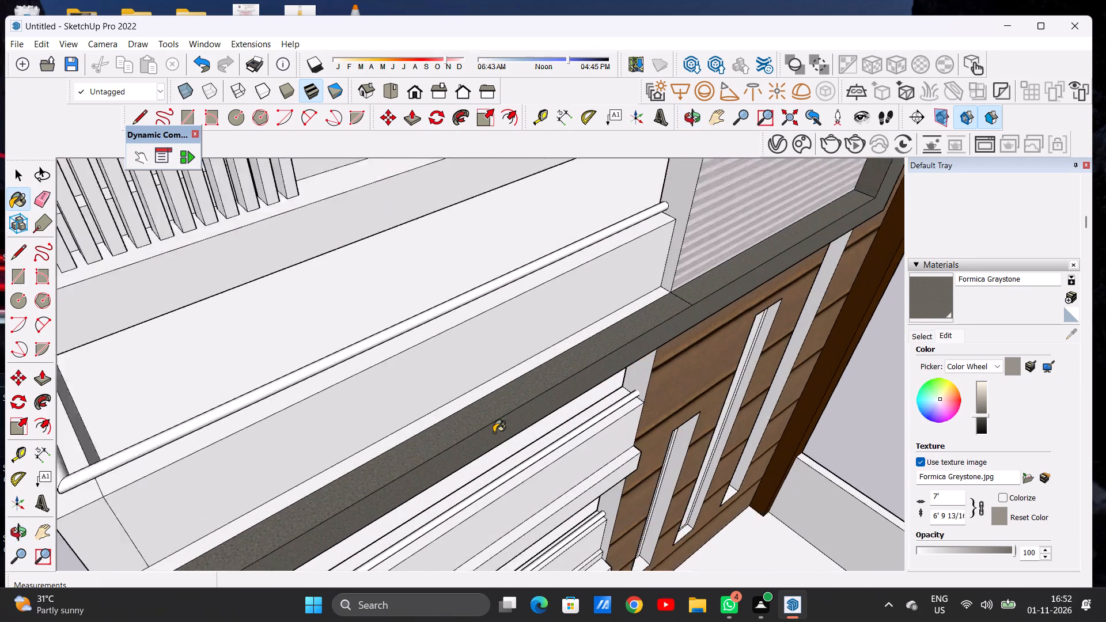
{"action": "scroll", "coordinate": [494, 433], "scroll_direction": "up", "scroll_amount": 2}
{"action": "scroll", "coordinate": [525, 421], "scroll_direction": "down", "scroll_amount": 18}
{"action": "middle_click_drag", "start_coordinate": [572, 423], "coordinate": [404, 272]}
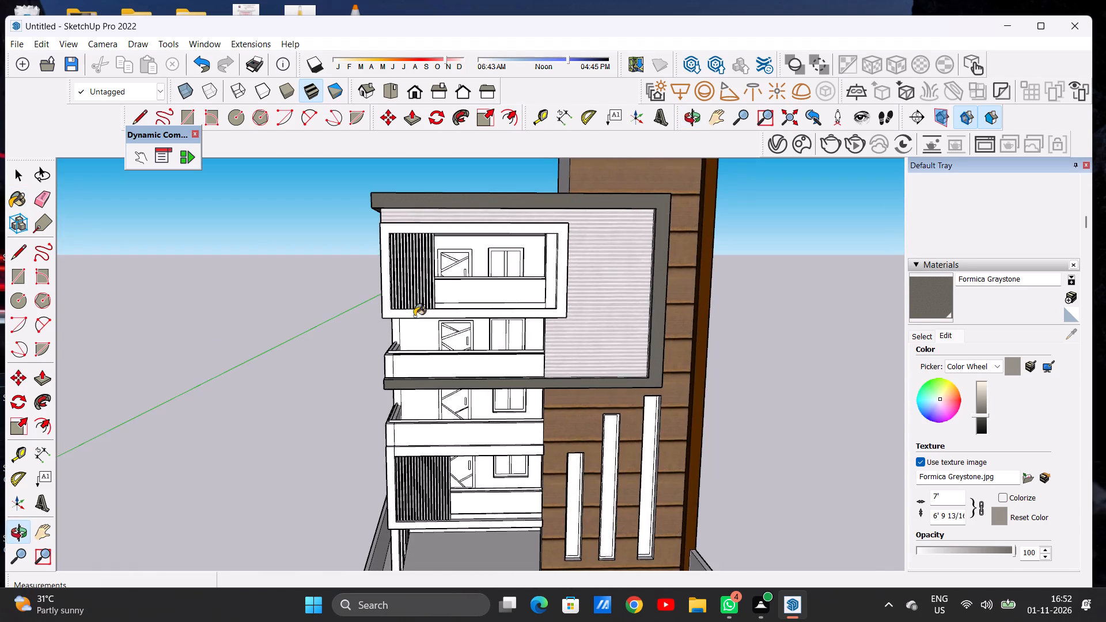
{"action": "middle_click_drag", "start_coordinate": [485, 396], "coordinate": [474, 237]}
{"action": "scroll", "coordinate": [542, 353], "scroll_direction": "up", "scroll_amount": 13}
{"action": "scroll", "coordinate": [533, 373], "scroll_direction": "down", "scroll_amount": 1}
{"action": "scroll", "coordinate": [533, 373], "scroll_direction": "up", "scroll_amount": 7}
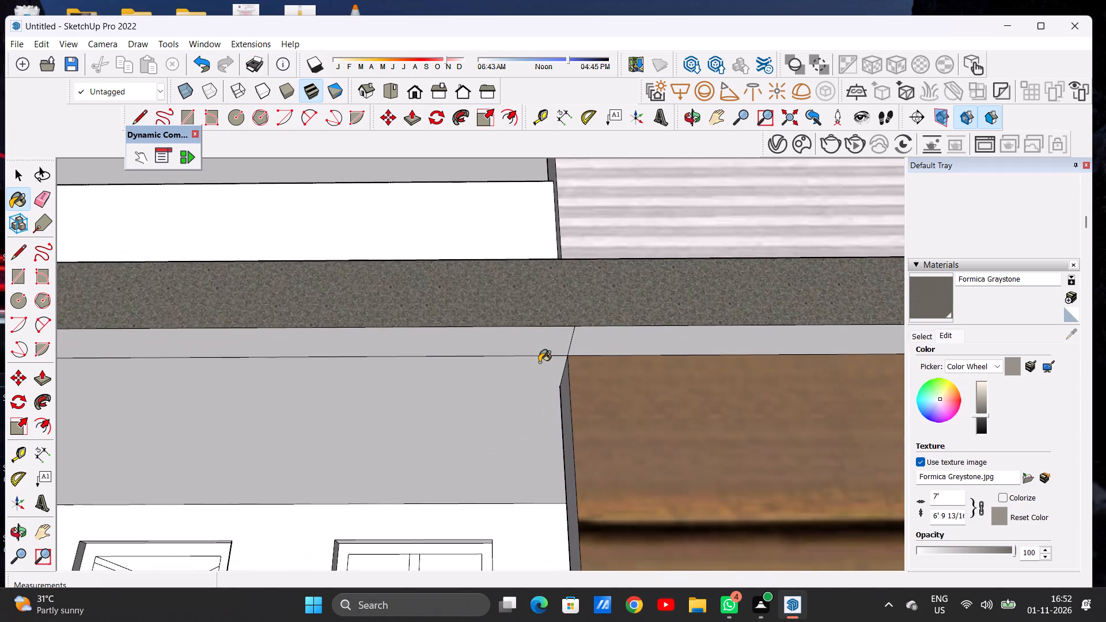
{"action": "left_click", "coordinate": [534, 346]}
{"action": "left_click", "coordinate": [588, 346]}
Paint the large frame's outer vertical side face, next to the brown tower cladding, with Formica Graystone.
{"action": "scroll", "coordinate": [515, 348], "scroll_direction": "down", "scroll_amount": 6}
{"action": "scroll", "coordinate": [507, 346], "scroll_direction": "up", "scroll_amount": 2}
{"action": "scroll", "coordinate": [507, 346], "scroll_direction": "down", "scroll_amount": 5}
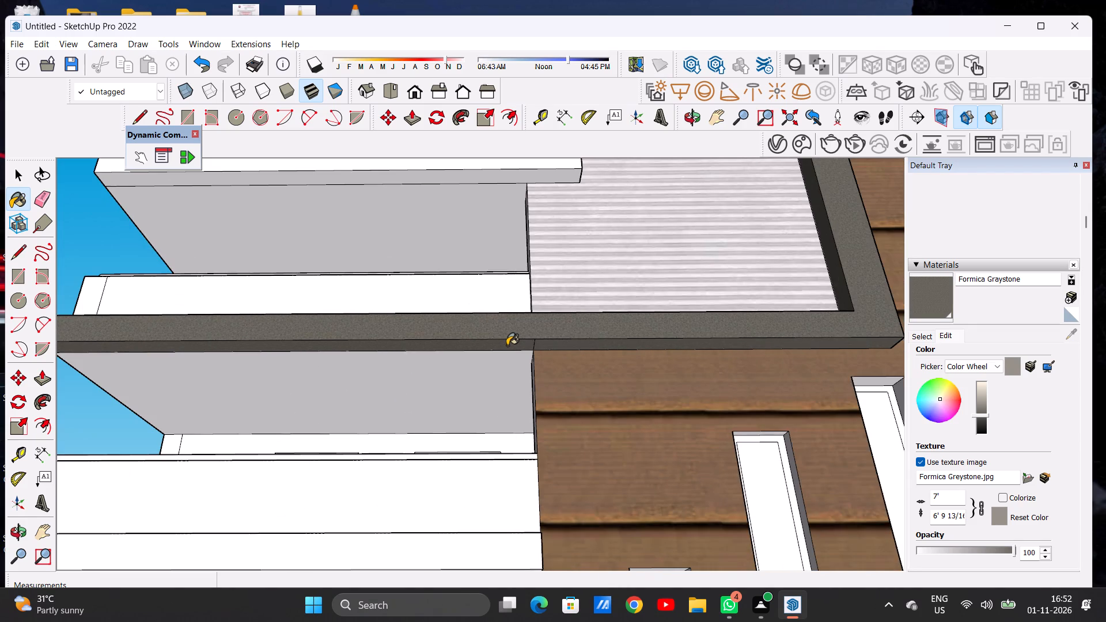
{"action": "scroll", "coordinate": [506, 342], "scroll_direction": "down", "scroll_amount": 10}
{"action": "middle_click_drag", "start_coordinate": [578, 327], "coordinate": [449, 372]}
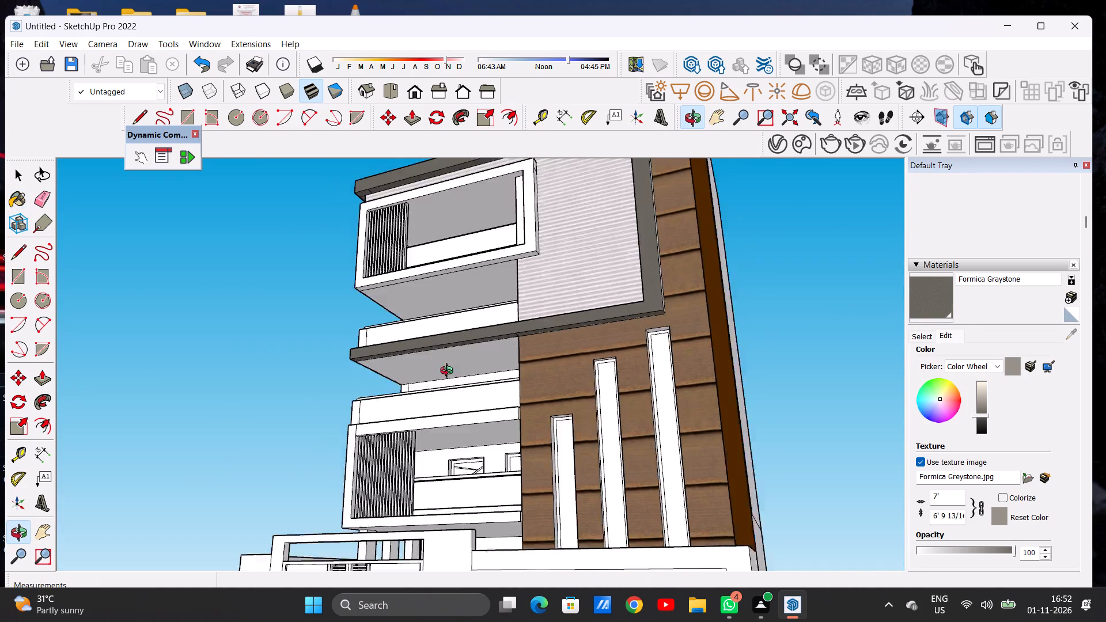
{"action": "middle_click_drag", "start_coordinate": [449, 372], "coordinate": [380, 482]}
{"action": "scroll", "coordinate": [620, 342], "scroll_direction": "up", "scroll_amount": 13}
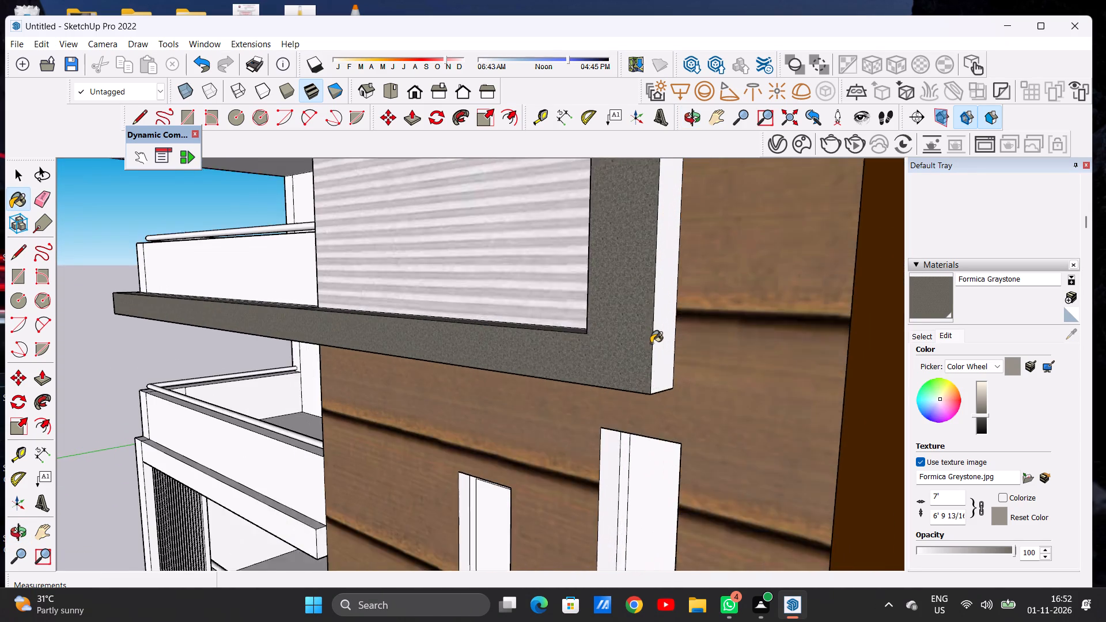
{"action": "scroll", "coordinate": [651, 343], "scroll_direction": "up", "scroll_amount": 2}
{"action": "left_click", "coordinate": [662, 332]}
Paint the lower band's side return below the open corner balcony with Formica Graystone.
{"action": "scroll", "coordinate": [646, 347], "scroll_direction": "down", "scroll_amount": 7}
{"action": "scroll", "coordinate": [642, 363], "scroll_direction": "up", "scroll_amount": 1}
{"action": "scroll", "coordinate": [641, 384], "scroll_direction": "down", "scroll_amount": 18}
{"action": "scroll", "coordinate": [642, 389], "scroll_direction": "up", "scroll_amount": 1}
{"action": "scroll", "coordinate": [642, 389], "scroll_direction": "down", "scroll_amount": 3}
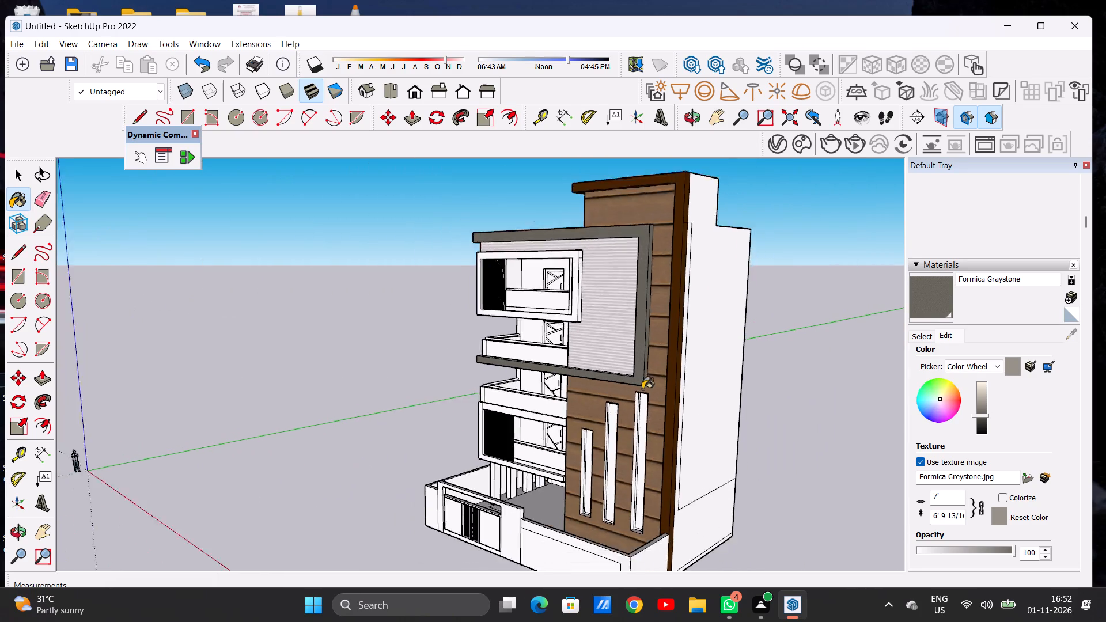
{"action": "scroll", "coordinate": [642, 389], "scroll_direction": "down", "scroll_amount": 1}
{"action": "middle_click_drag", "start_coordinate": [635, 256], "coordinate": [718, 292]}
{"action": "middle_click_drag", "start_coordinate": [508, 381], "coordinate": [657, 264]}
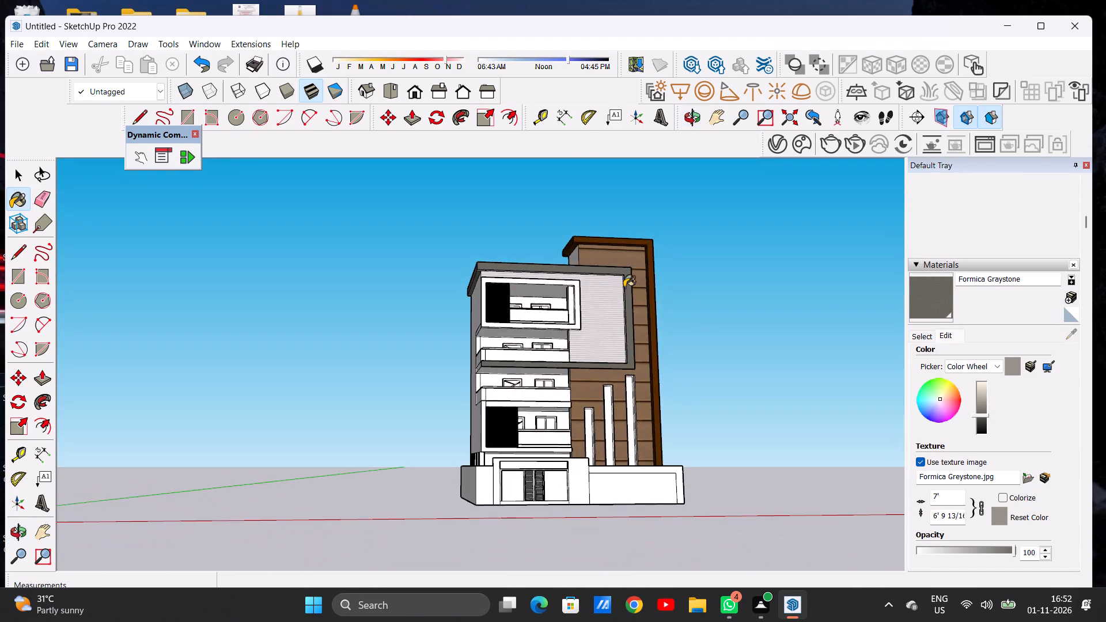
{"action": "scroll", "coordinate": [463, 362], "scroll_direction": "up", "scroll_amount": 3}
{"action": "scroll", "coordinate": [463, 362], "scroll_direction": "down", "scroll_amount": 1}
{"action": "scroll", "coordinate": [463, 362], "scroll_direction": "up", "scroll_amount": 5}
{"action": "scroll", "coordinate": [506, 369], "scroll_direction": "down", "scroll_amount": 1}
{"action": "middle_click_drag", "start_coordinate": [474, 380], "coordinate": [562, 363]}
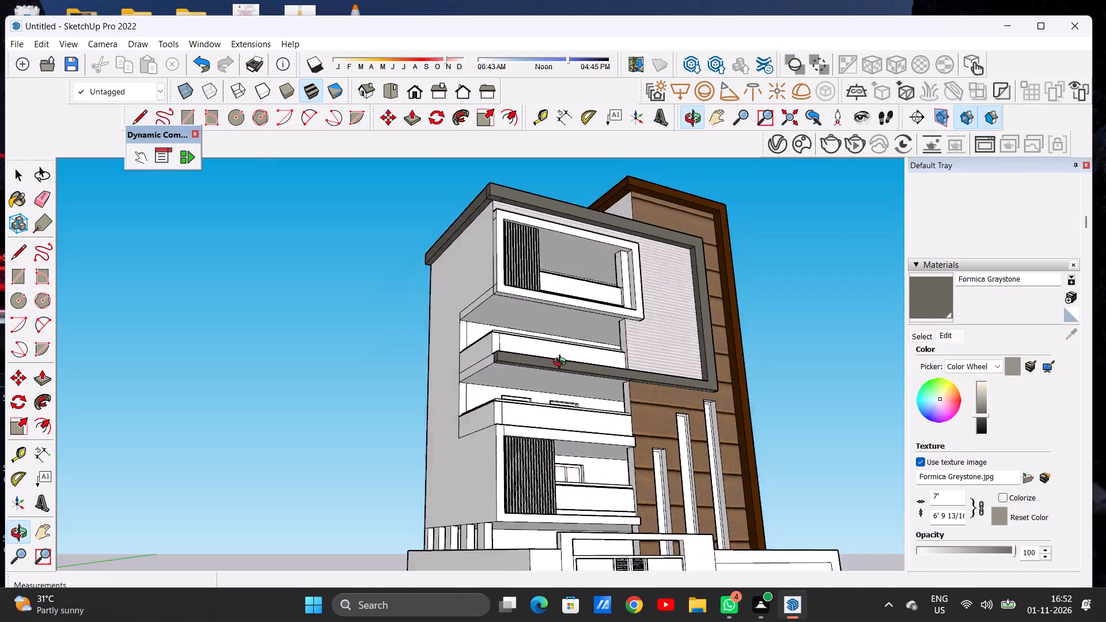
{"action": "middle_click_drag", "start_coordinate": [562, 363], "coordinate": [582, 441]}
{"action": "scroll", "coordinate": [483, 393], "scroll_direction": "up", "scroll_amount": 7}
{"action": "scroll", "coordinate": [483, 393], "scroll_direction": "down", "scroll_amount": 1}
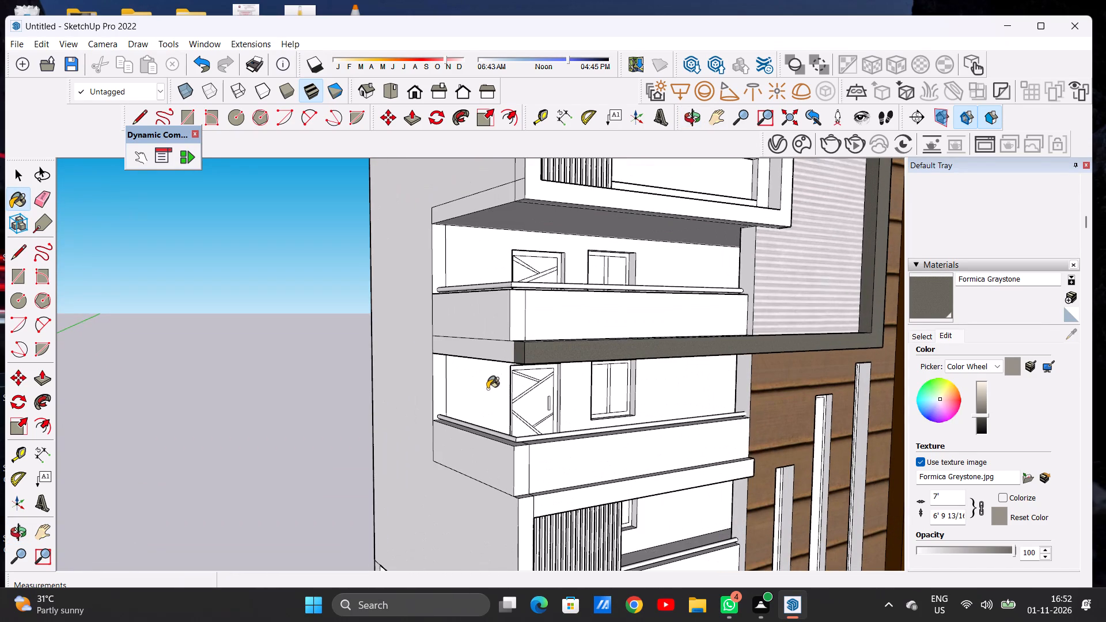
{"action": "scroll", "coordinate": [502, 364], "scroll_direction": "up", "scroll_amount": 12}
{"action": "left_click", "coordinate": [535, 321]}
Apply Asphalt New from the Asphalt and Concrete collection to the front face of the projecting top-floor balcony frame.
{"action": "scroll", "coordinate": [499, 330], "scroll_direction": "down", "scroll_amount": 5}
{"action": "scroll", "coordinate": [498, 332], "scroll_direction": "up", "scroll_amount": 1}
{"action": "scroll", "coordinate": [498, 332], "scroll_direction": "down", "scroll_amount": 1}
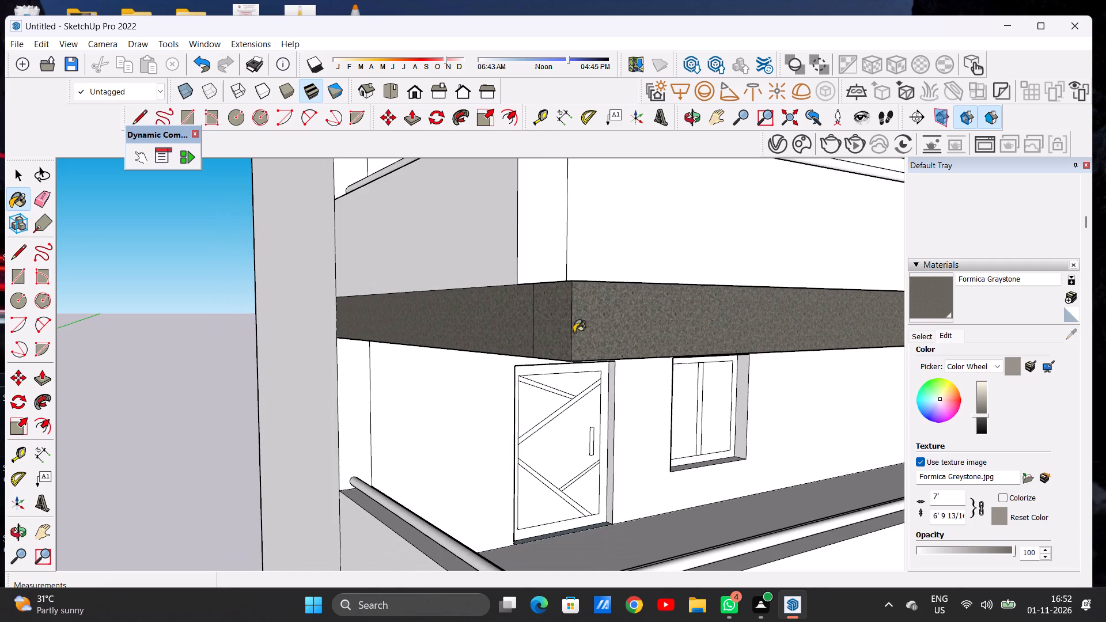
{"action": "middle_click_drag", "start_coordinate": [592, 332], "coordinate": [423, 328]}
{"action": "scroll", "coordinate": [424, 364], "scroll_direction": "down", "scroll_amount": 13}
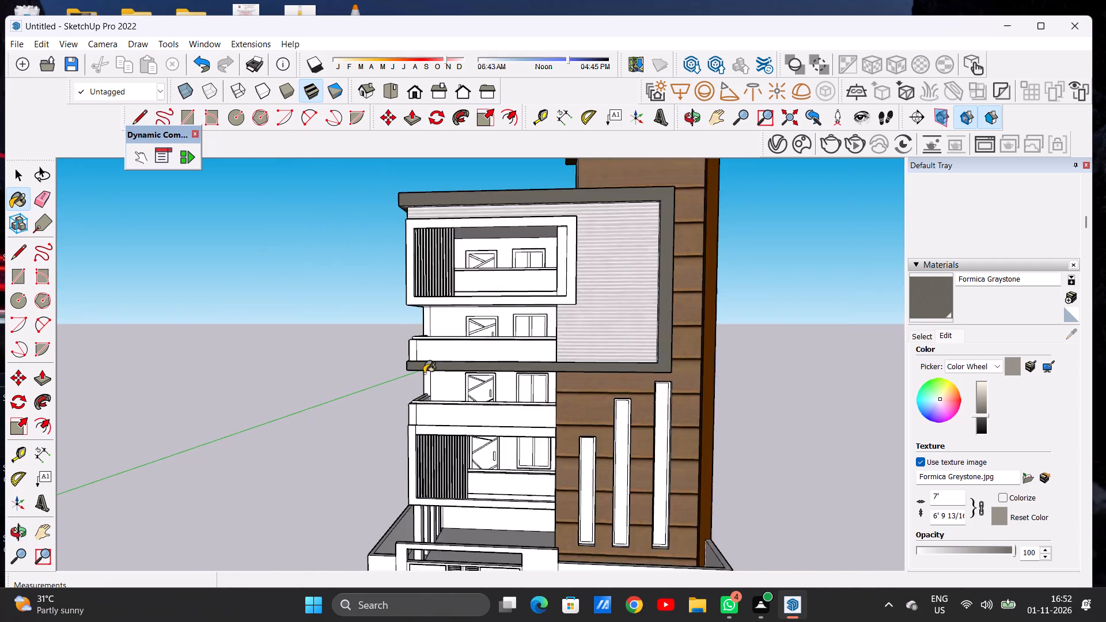
{"action": "scroll", "coordinate": [424, 373], "scroll_direction": "down", "scroll_amount": 9}
{"action": "middle_click_drag", "start_coordinate": [484, 374], "coordinate": [500, 393]}
{"action": "scroll", "coordinate": [501, 393], "scroll_direction": "down", "scroll_amount": 2}
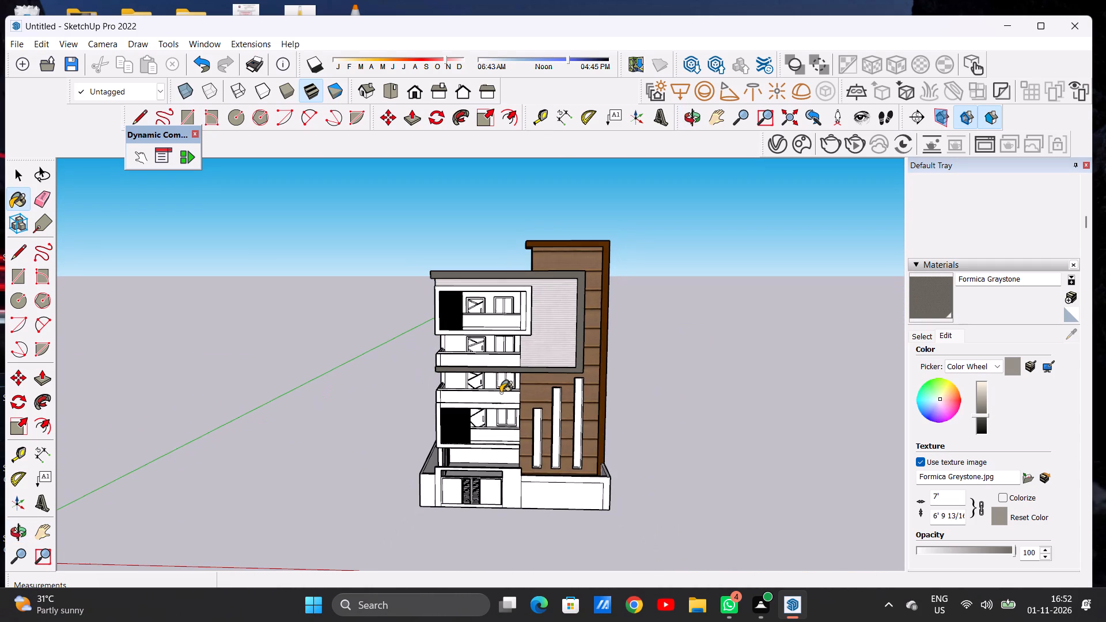
{"action": "scroll", "coordinate": [539, 305], "scroll_direction": "up", "scroll_amount": 4}
{"action": "key", "text": "space"}
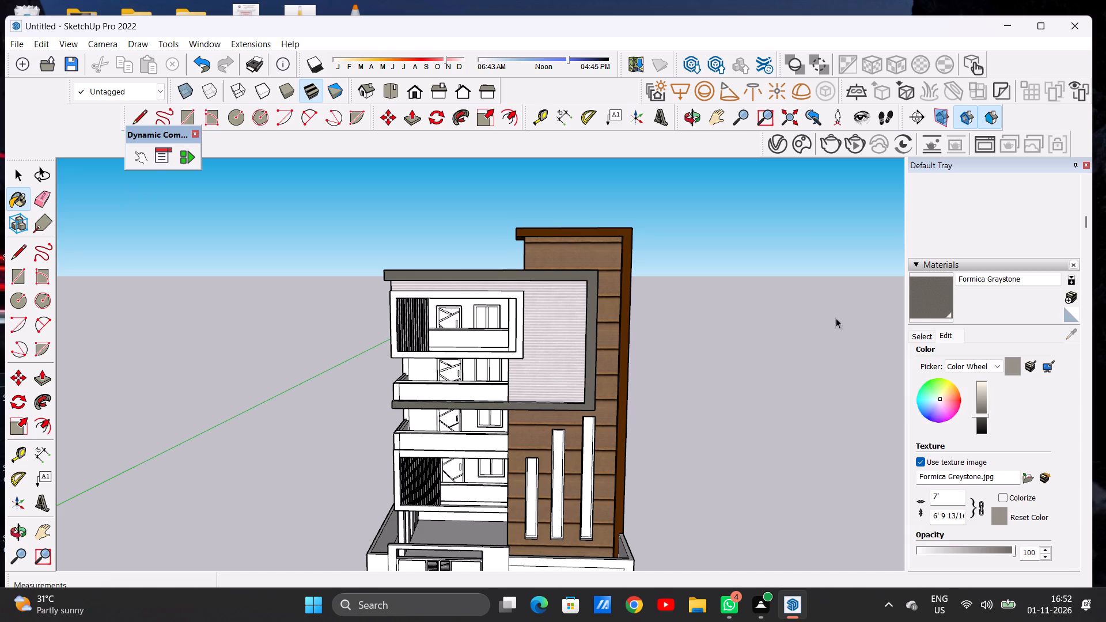
{"action": "left_click", "coordinate": [916, 331]}
{"action": "left_click", "coordinate": [969, 354]}
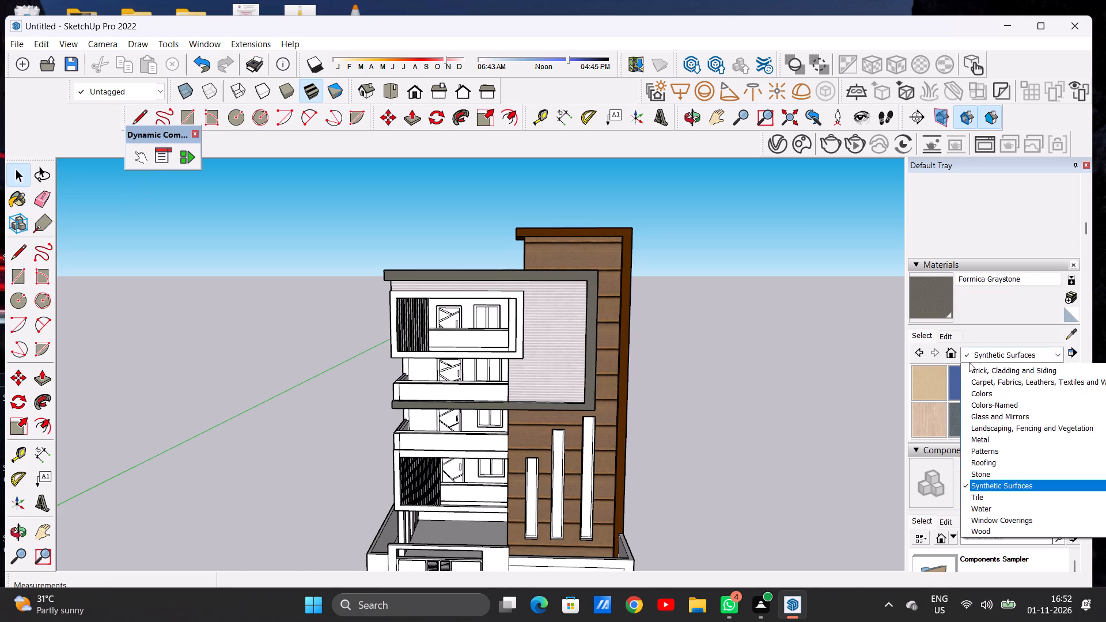
{"action": "left_click", "coordinate": [973, 365]}
{"action": "left_click", "coordinate": [928, 378]}
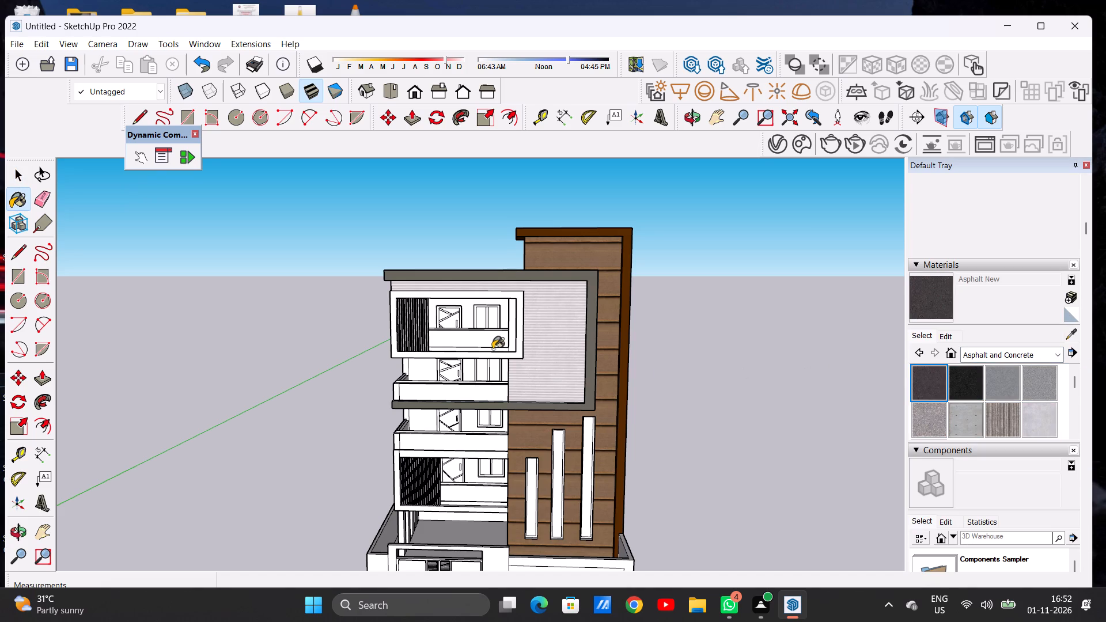
{"action": "scroll", "coordinate": [492, 347], "scroll_direction": "up", "scroll_amount": 15}
{"action": "left_click", "coordinate": [553, 332]}
Paint the balcony frame's outer side strip at the building corner, including its lower corner piece, with Asphalt New.
{"action": "scroll", "coordinate": [557, 342], "scroll_direction": "down", "scroll_amount": 8}
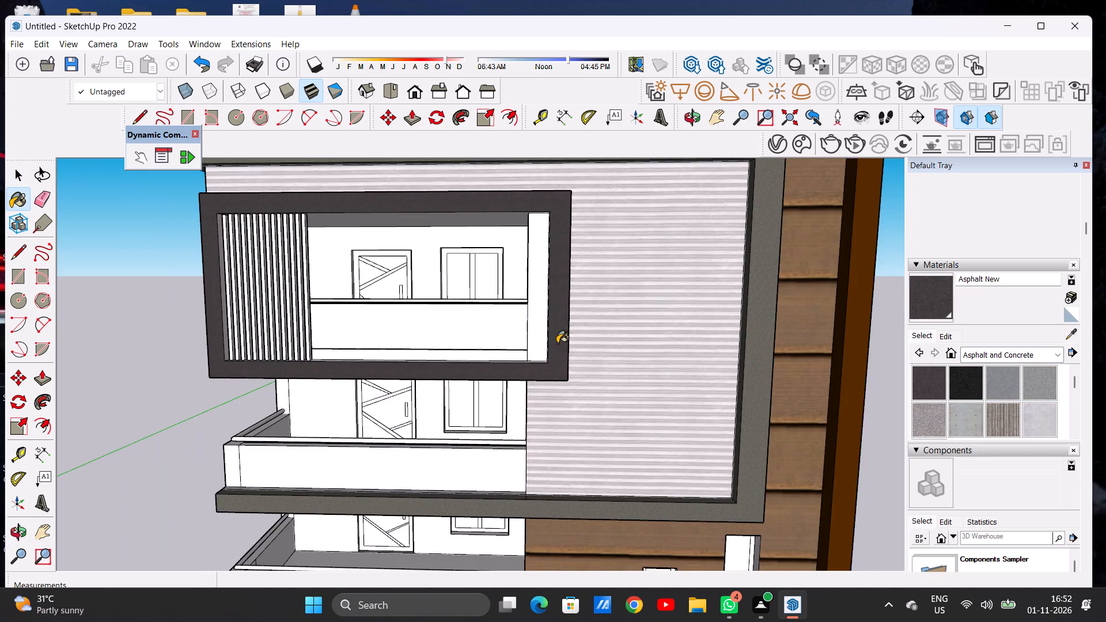
{"action": "scroll", "coordinate": [555, 349], "scroll_direction": "down", "scroll_amount": 7}
{"action": "middle_click_drag", "start_coordinate": [484, 356], "coordinate": [665, 384]}
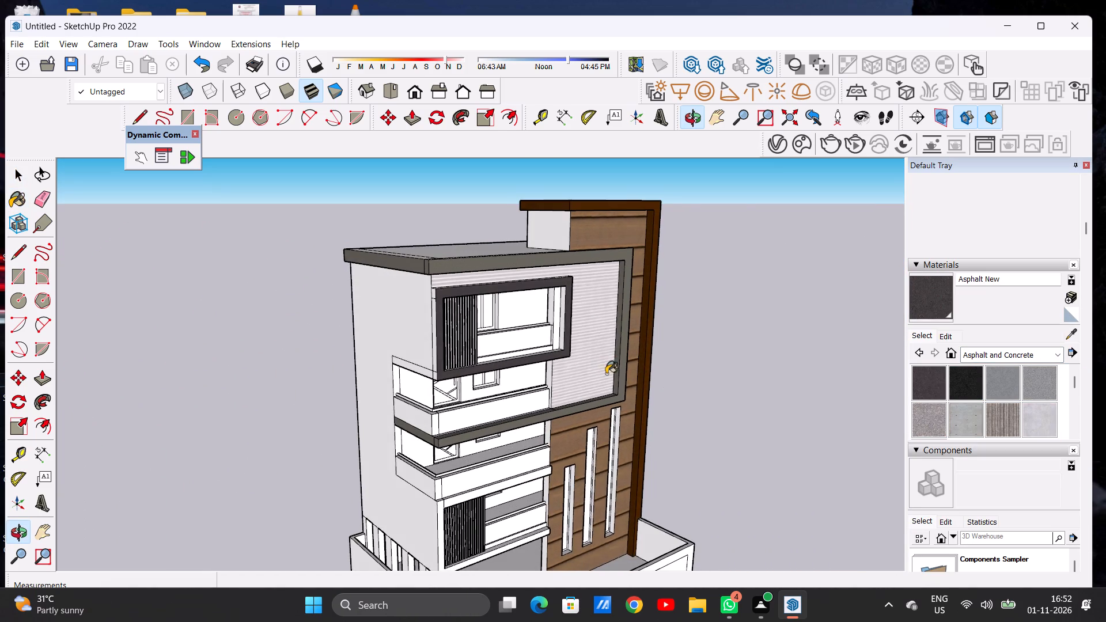
{"action": "scroll", "coordinate": [432, 379], "scroll_direction": "up", "scroll_amount": 19}
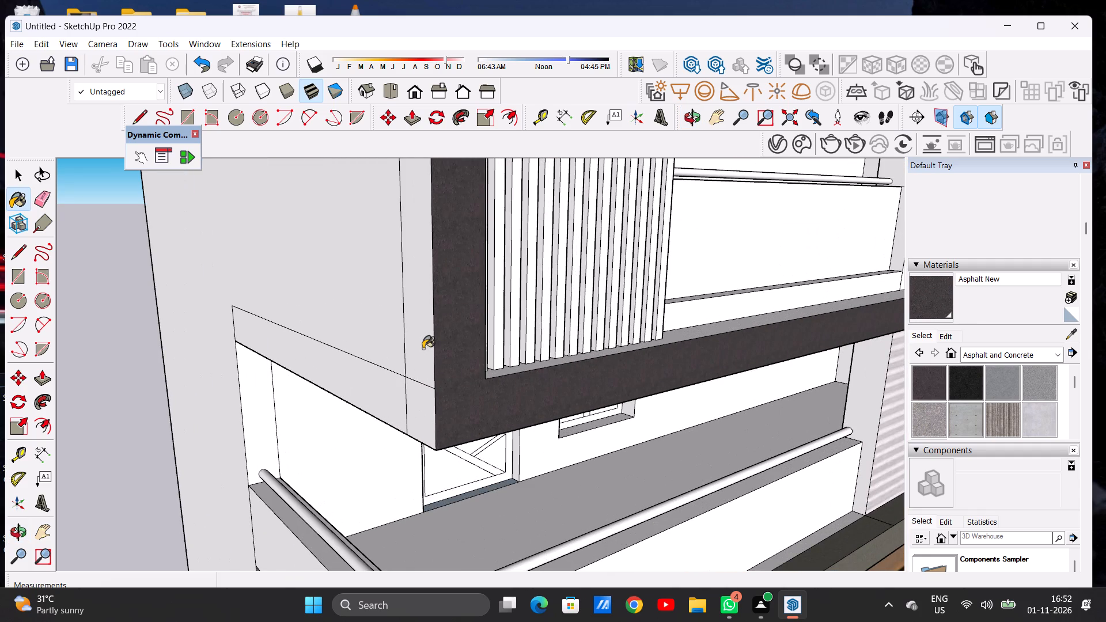
{"action": "left_click", "coordinate": [423, 348]}
{"action": "left_click", "coordinate": [420, 408]}
Paint the balcony frame's upper corner side piece and its top surface with Asphalt New.
{"action": "scroll", "coordinate": [404, 376], "scroll_direction": "down", "scroll_amount": 9}
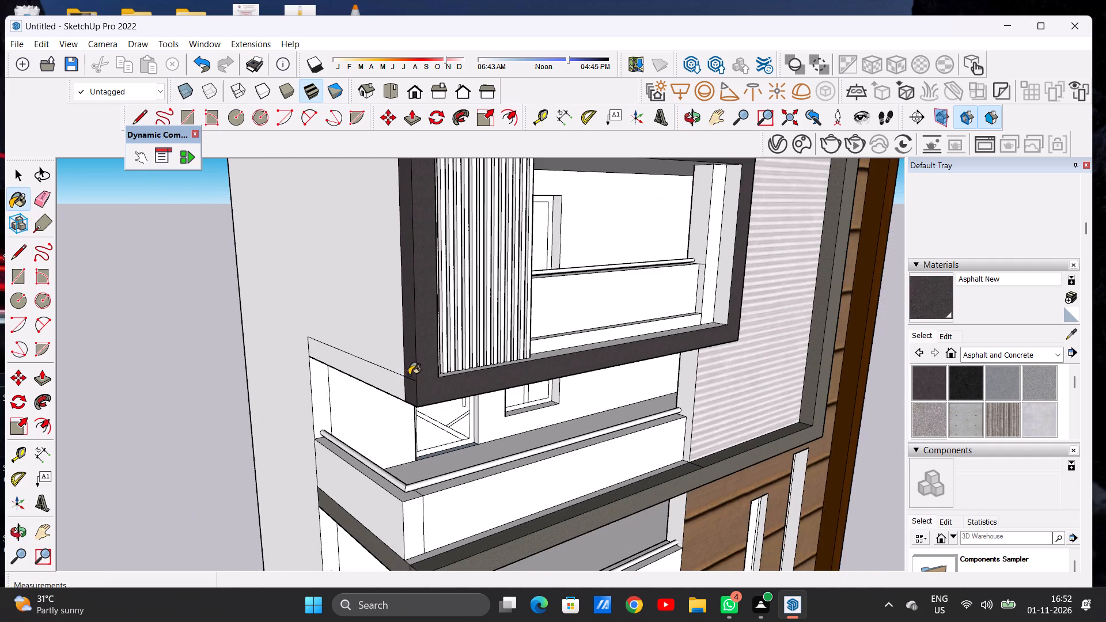
{"action": "scroll", "coordinate": [415, 386], "scroll_direction": "down", "scroll_amount": 10}
{"action": "middle_click_drag", "start_coordinate": [422, 297], "coordinate": [440, 396]}
{"action": "scroll", "coordinate": [431, 355], "scroll_direction": "up", "scroll_amount": 2}
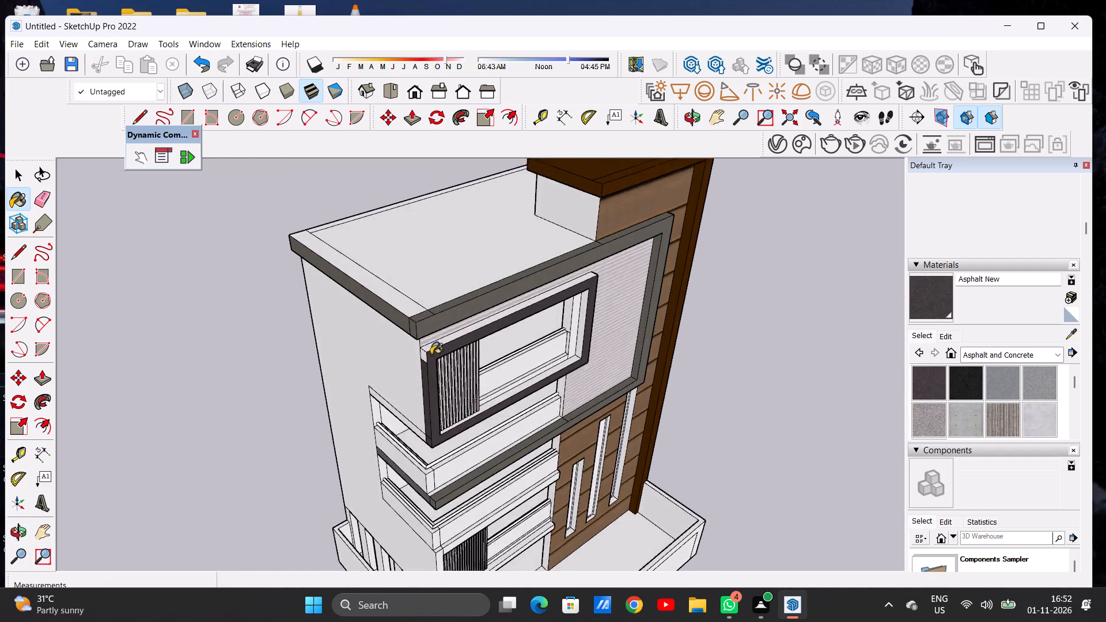
{"action": "scroll", "coordinate": [431, 355], "scroll_direction": "up", "scroll_amount": 14}
{"action": "scroll", "coordinate": [423, 354], "scroll_direction": "down", "scroll_amount": 1}
{"action": "scroll", "coordinate": [423, 354], "scroll_direction": "up", "scroll_amount": 5}
{"action": "left_click", "coordinate": [407, 349]}
{"action": "left_click", "coordinate": [442, 314]}
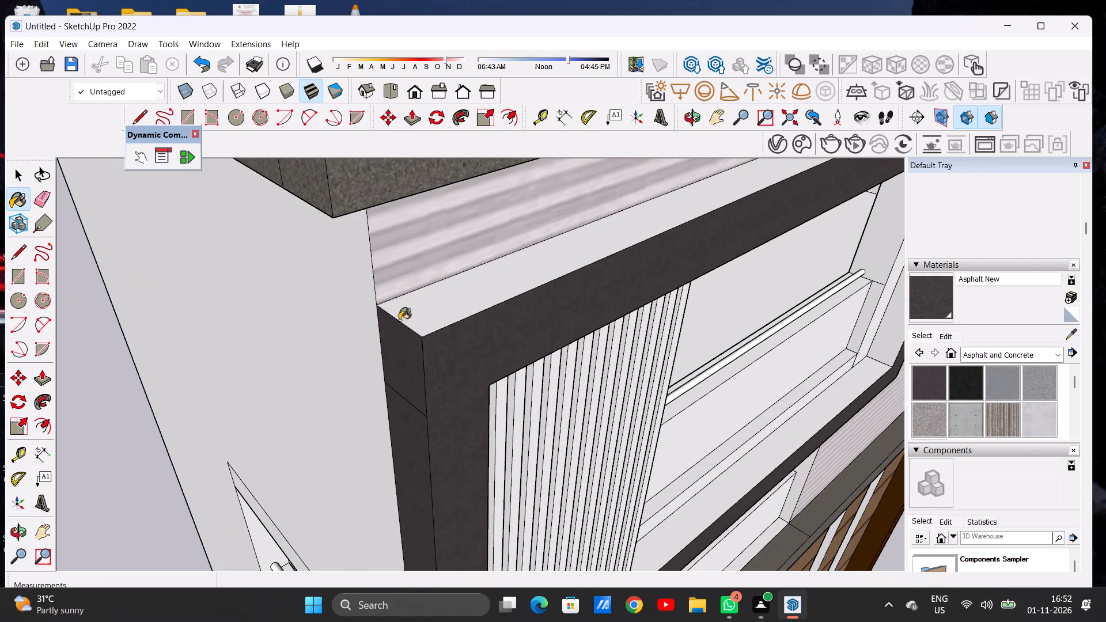
Paint the balcony frame's side faces projecting from the striped wall with Asphalt New.
{"action": "scroll", "coordinate": [382, 340], "scroll_direction": "down", "scroll_amount": 7}
{"action": "scroll", "coordinate": [352, 346], "scroll_direction": "down", "scroll_amount": 14}
{"action": "middle_click_drag", "start_coordinate": [600, 321], "coordinate": [383, 306]}
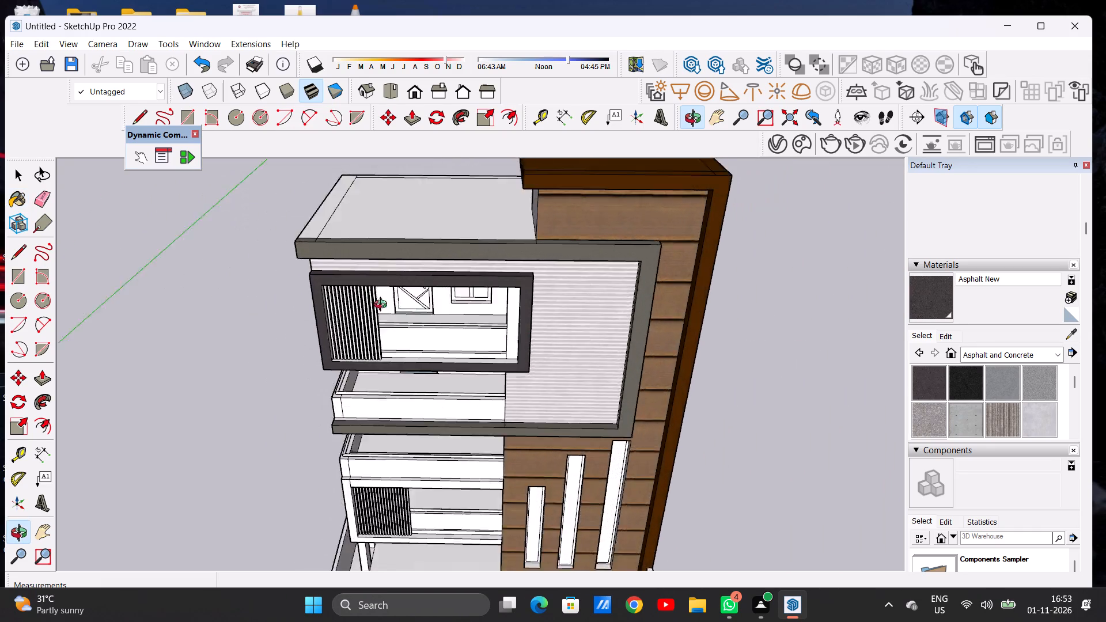
{"action": "middle_click_drag", "start_coordinate": [383, 306], "coordinate": [190, 316]}
{"action": "scroll", "coordinate": [446, 310], "scroll_direction": "up", "scroll_amount": 1}
{"action": "scroll", "coordinate": [446, 310], "scroll_direction": "down", "scroll_amount": 1}
{"action": "scroll", "coordinate": [446, 310], "scroll_direction": "up", "scroll_amount": 17}
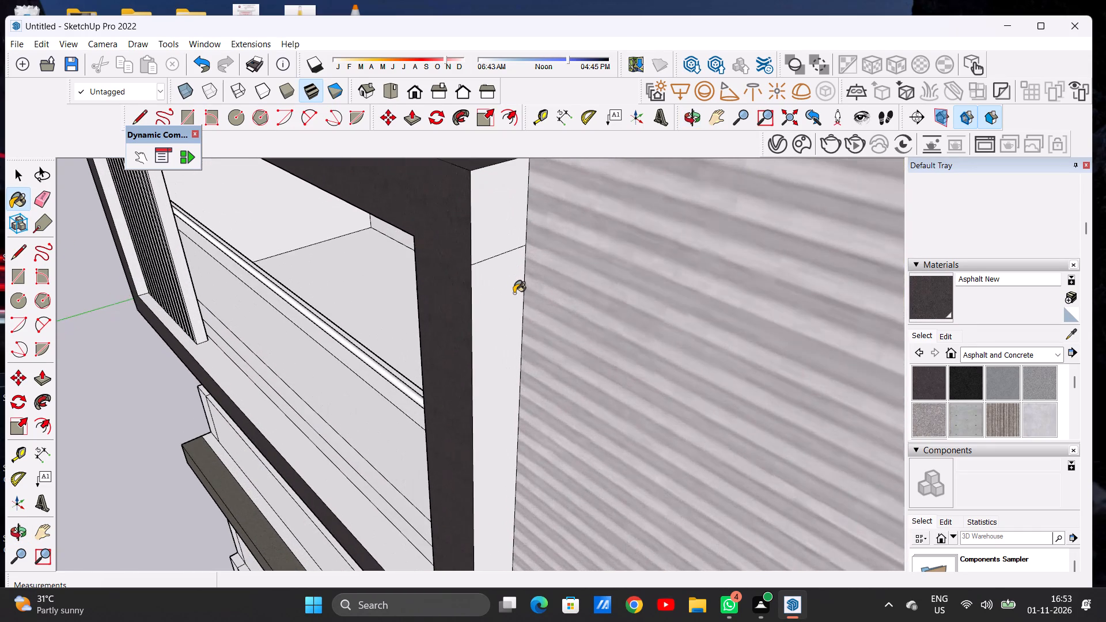
{"action": "left_click", "coordinate": [506, 296]}
{"action": "left_click", "coordinate": [497, 230]}
Paint the underside strip of the projecting balcony frame with Asphalt New.
{"action": "scroll", "coordinate": [521, 278], "scroll_direction": "down", "scroll_amount": 14}
{"action": "scroll", "coordinate": [522, 295], "scroll_direction": "up", "scroll_amount": 1}
{"action": "scroll", "coordinate": [521, 296], "scroll_direction": "down", "scroll_amount": 1}
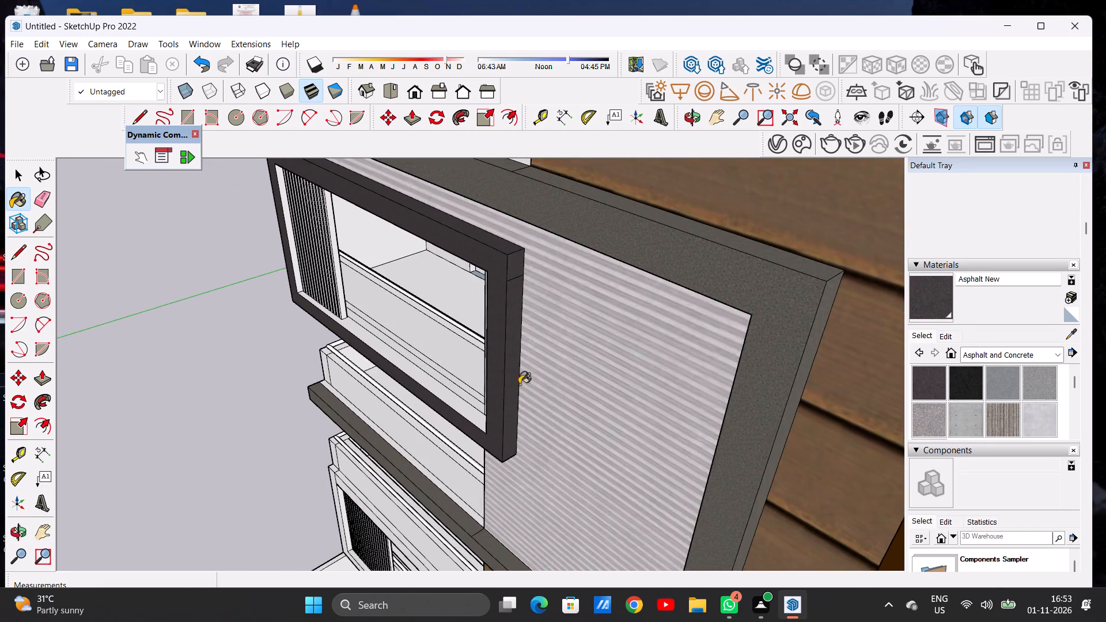
{"action": "scroll", "coordinate": [519, 384], "scroll_direction": "down", "scroll_amount": 1}
{"action": "middle_click_drag", "start_coordinate": [502, 431], "coordinate": [622, 276]}
{"action": "scroll", "coordinate": [615, 247], "scroll_direction": "up", "scroll_amount": 6}
{"action": "middle_click_drag", "start_coordinate": [604, 345], "coordinate": [624, 245]}
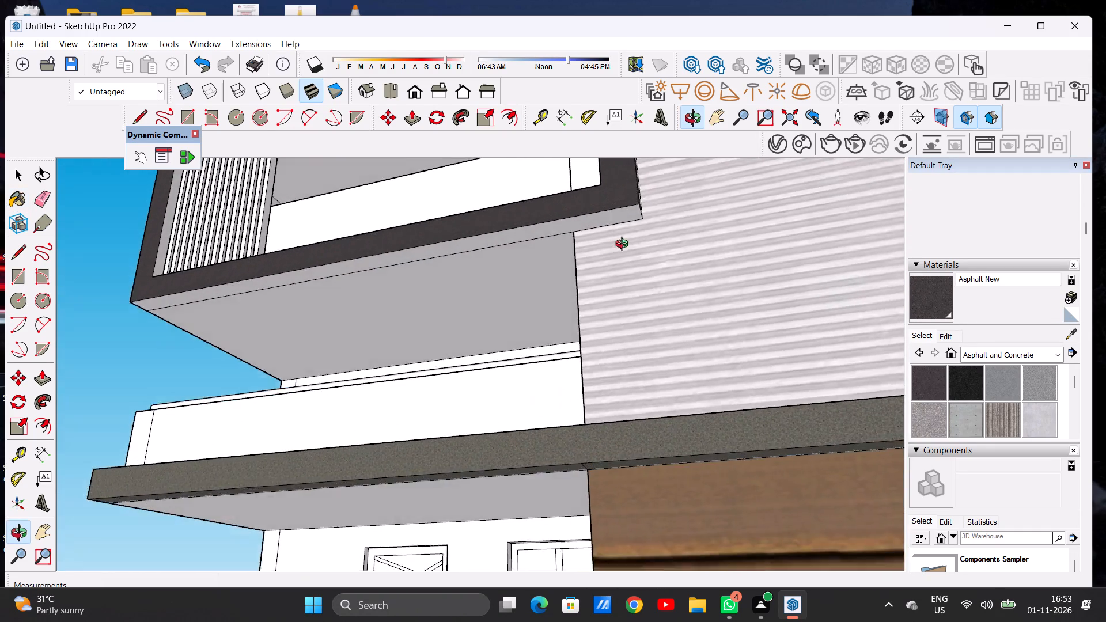
{"action": "middle_click_drag", "start_coordinate": [624, 245], "coordinate": [656, 238]}
{"action": "scroll", "coordinate": [594, 225], "scroll_direction": "up", "scroll_amount": 4}
{"action": "left_click", "coordinate": [615, 222]}
Paint the upper balcony frame's inner sill face and its inner side face nearest the striped wall with Asphalt New.
{"action": "scroll", "coordinate": [616, 301], "scroll_direction": "down", "scroll_amount": 3}
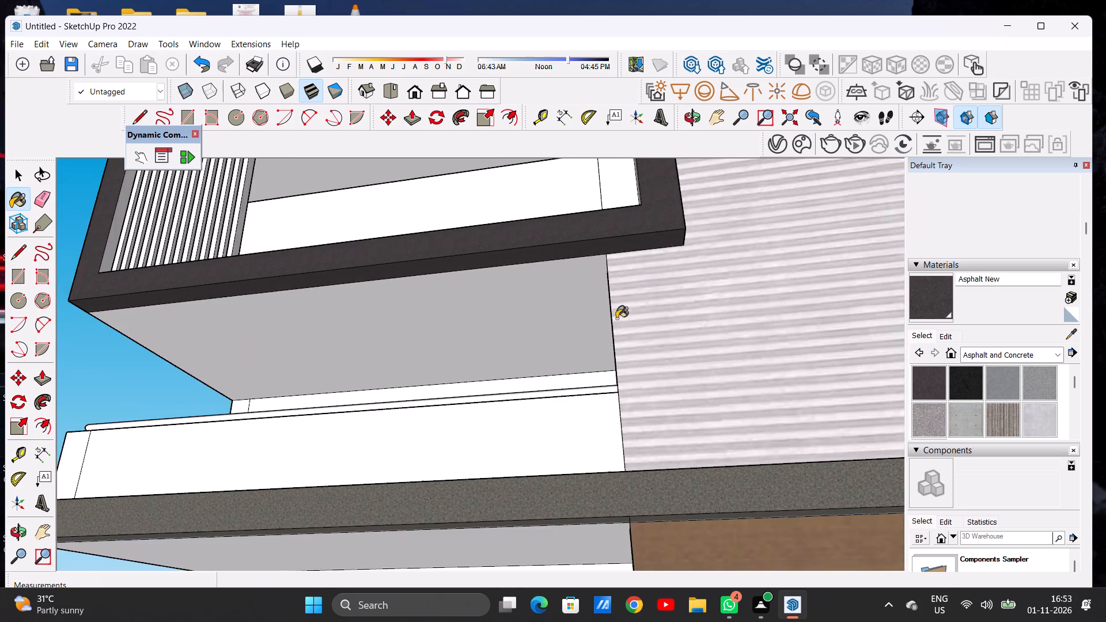
{"action": "scroll", "coordinate": [616, 318], "scroll_direction": "down", "scroll_amount": 10}
{"action": "scroll", "coordinate": [570, 298], "scroll_direction": "down", "scroll_amount": 1}
{"action": "middle_click_drag", "start_coordinate": [570, 298], "coordinate": [598, 457]}
{"action": "middle_click_drag", "start_coordinate": [547, 314], "coordinate": [660, 361]}
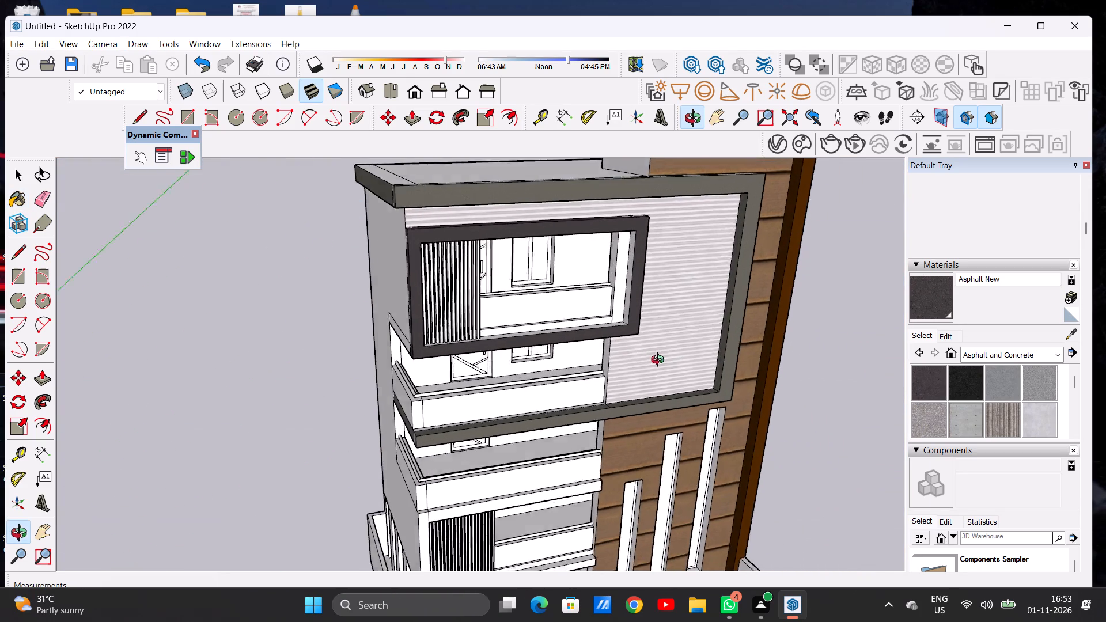
{"action": "middle_click_drag", "start_coordinate": [660, 361], "coordinate": [671, 370]}
{"action": "scroll", "coordinate": [620, 329], "scroll_direction": "up", "scroll_amount": 8}
{"action": "middle_click_drag", "start_coordinate": [621, 317], "coordinate": [631, 400]}
{"action": "scroll", "coordinate": [624, 357], "scroll_direction": "up", "scroll_amount": 4}
{"action": "scroll", "coordinate": [624, 357], "scroll_direction": "down", "scroll_amount": 1}
{"action": "scroll", "coordinate": [624, 357], "scroll_direction": "up", "scroll_amount": 4}
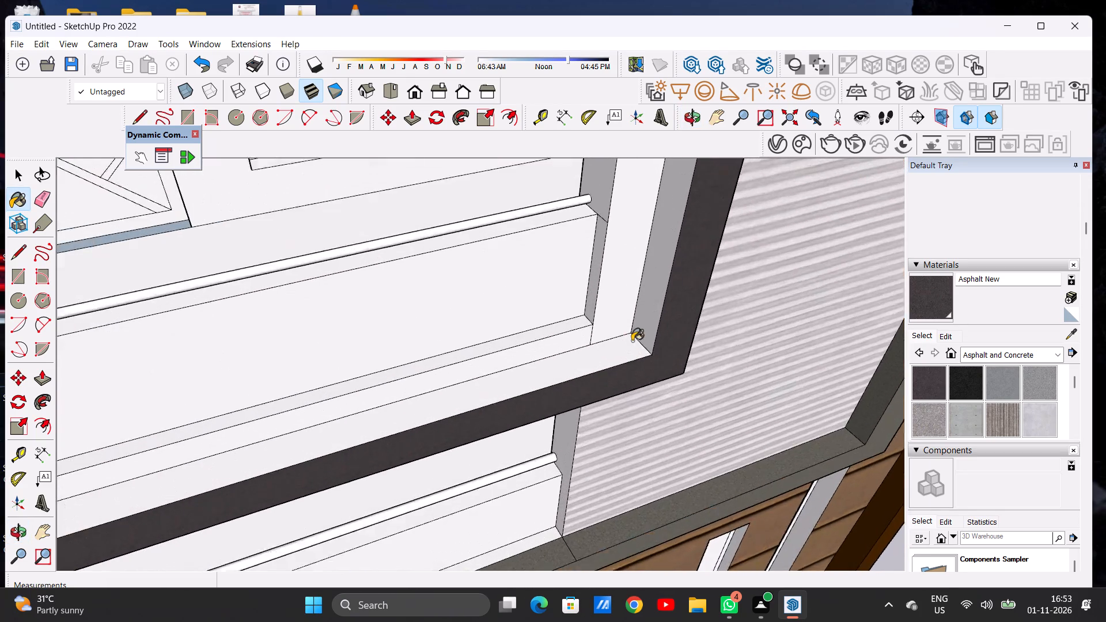
{"action": "scroll", "coordinate": [632, 341], "scroll_direction": "up", "scroll_amount": 3}
{"action": "left_click", "coordinate": [616, 355]}
{"action": "left_click", "coordinate": [654, 320]}
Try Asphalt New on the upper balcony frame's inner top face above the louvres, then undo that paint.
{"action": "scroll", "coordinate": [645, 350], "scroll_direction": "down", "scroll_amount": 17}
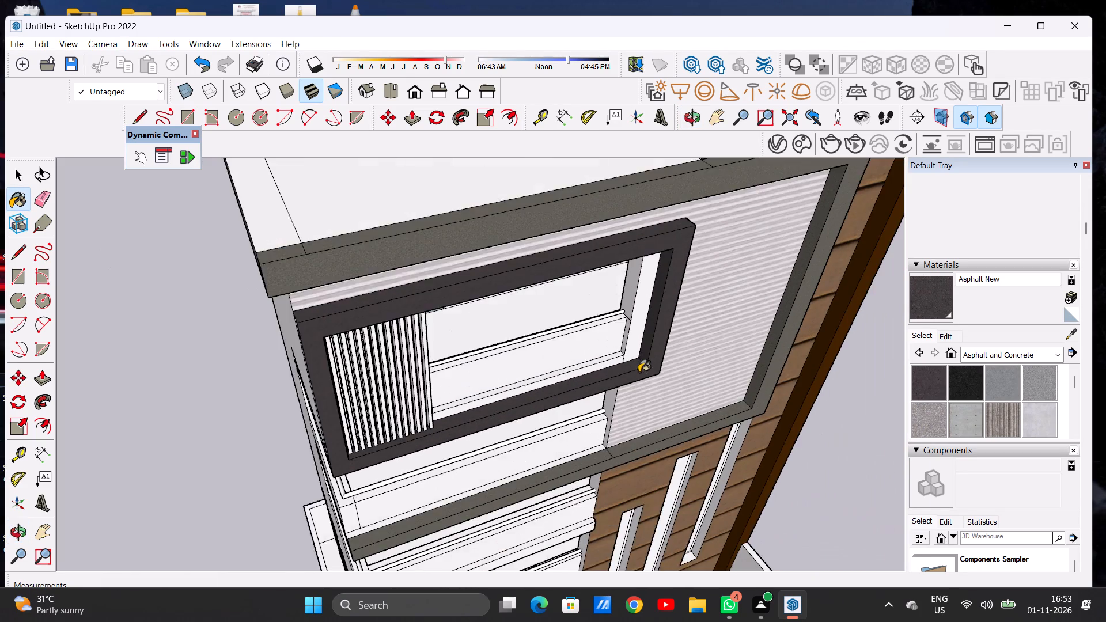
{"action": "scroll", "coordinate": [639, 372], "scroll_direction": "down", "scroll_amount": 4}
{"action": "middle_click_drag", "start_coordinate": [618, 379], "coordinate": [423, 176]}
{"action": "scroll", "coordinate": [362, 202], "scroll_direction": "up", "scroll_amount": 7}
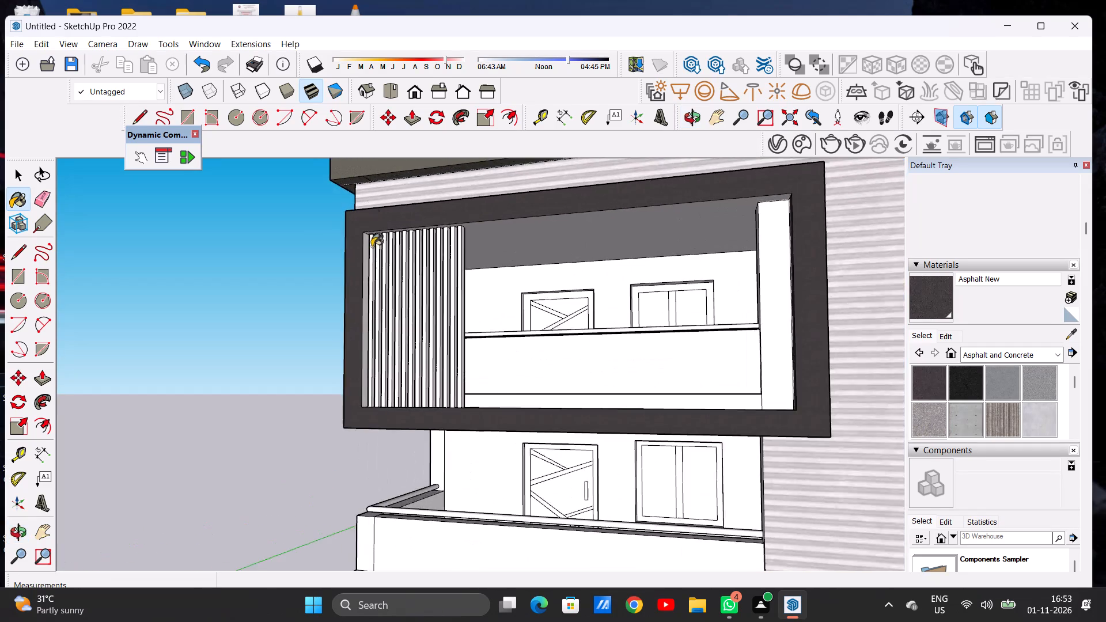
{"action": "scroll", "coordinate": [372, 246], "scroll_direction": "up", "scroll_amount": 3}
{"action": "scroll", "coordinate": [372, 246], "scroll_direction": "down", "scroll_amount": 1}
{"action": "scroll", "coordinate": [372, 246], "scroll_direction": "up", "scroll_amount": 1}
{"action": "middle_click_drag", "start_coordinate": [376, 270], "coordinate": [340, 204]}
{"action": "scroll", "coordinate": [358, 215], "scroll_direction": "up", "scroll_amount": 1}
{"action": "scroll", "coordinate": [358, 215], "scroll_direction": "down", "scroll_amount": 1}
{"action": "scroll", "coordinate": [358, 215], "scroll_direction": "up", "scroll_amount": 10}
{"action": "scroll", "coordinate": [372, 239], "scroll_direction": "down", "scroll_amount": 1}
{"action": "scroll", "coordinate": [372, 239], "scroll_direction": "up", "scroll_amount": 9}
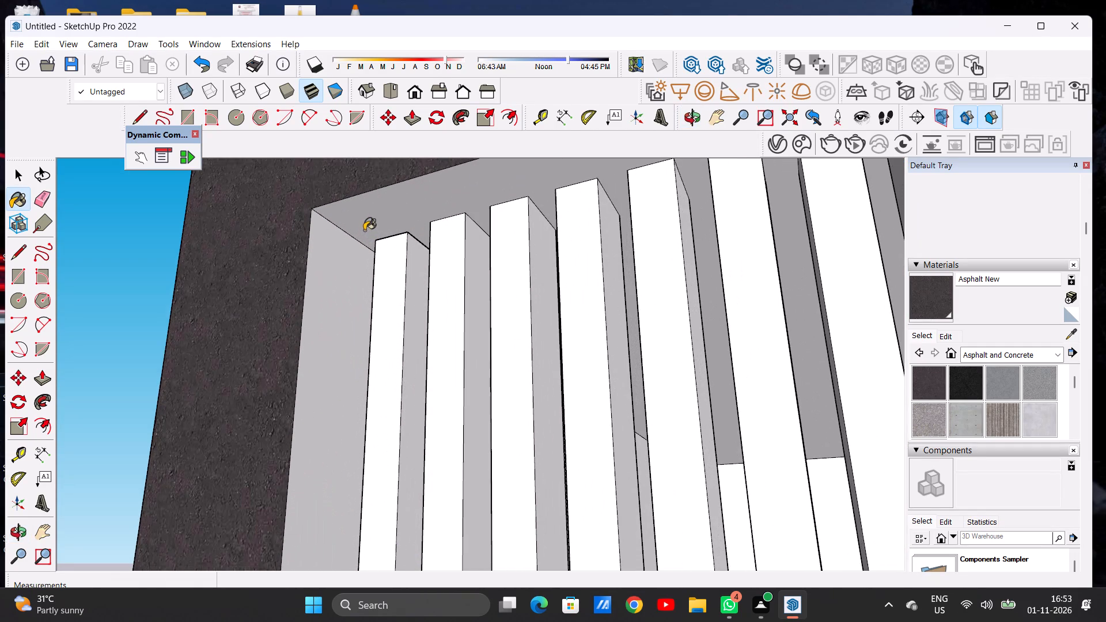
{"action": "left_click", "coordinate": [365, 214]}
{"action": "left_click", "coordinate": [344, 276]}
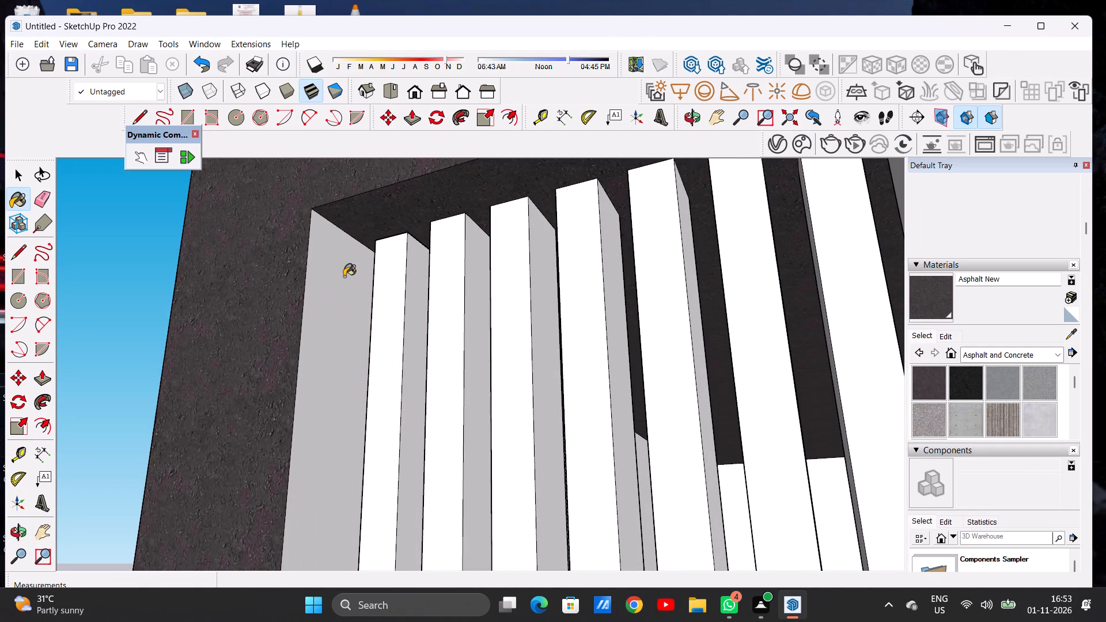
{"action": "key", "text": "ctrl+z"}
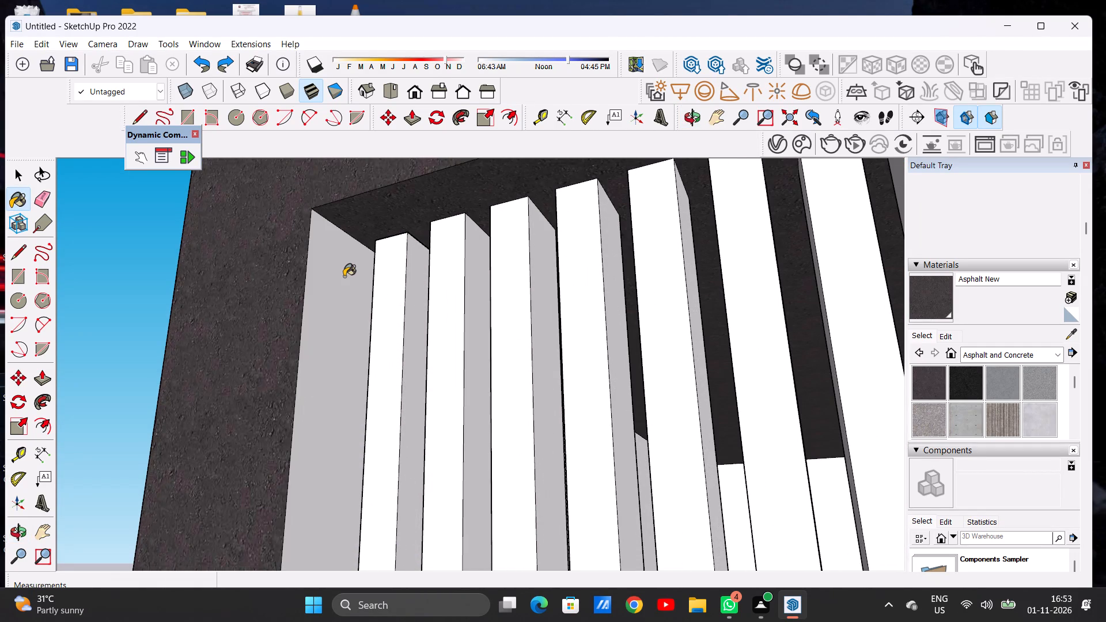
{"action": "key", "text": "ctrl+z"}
Paint the upper balcony frame's inner side face beside the louvres with Asphalt New.
{"action": "left_click", "coordinate": [344, 276]}
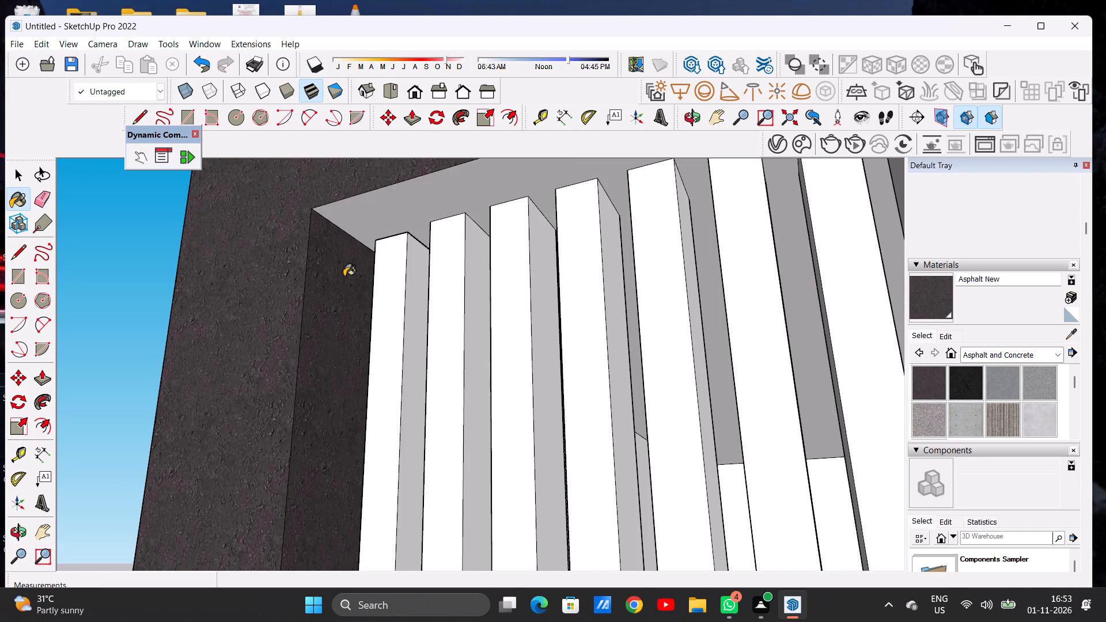
Examine the upper balcony frame's inner and outer faces from above, below and the side for missed surfaces.
{"action": "scroll", "coordinate": [373, 247], "scroll_direction": "down", "scroll_amount": 20}
{"action": "scroll", "coordinate": [373, 247], "scroll_direction": "down", "scroll_amount": 1}
{"action": "middle_click_drag", "start_coordinate": [412, 217], "coordinate": [542, 317]}
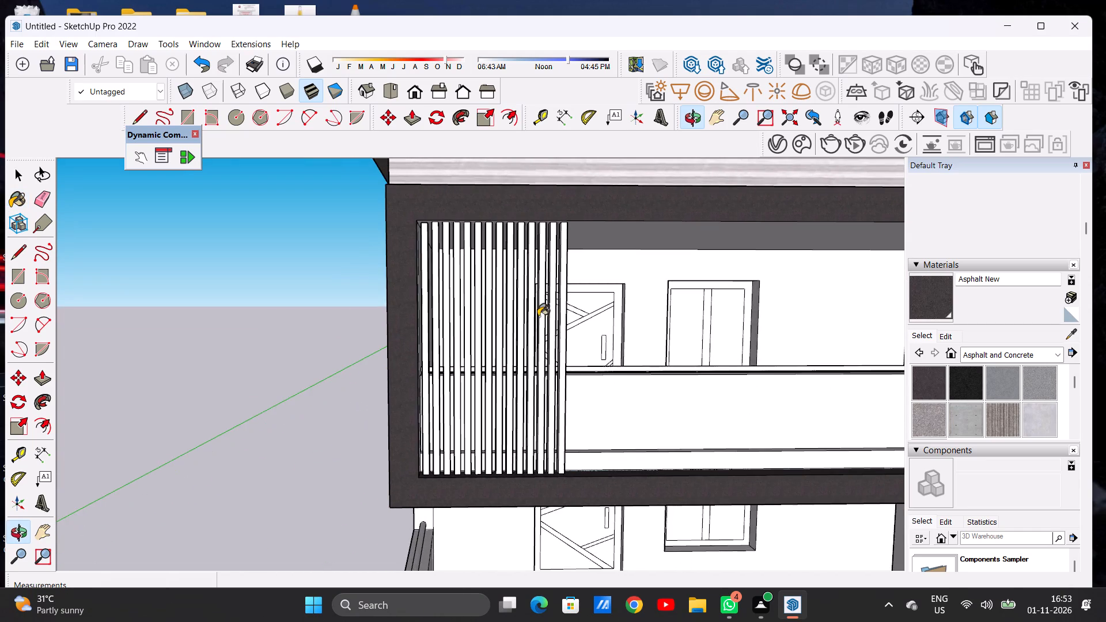
{"action": "scroll", "coordinate": [353, 302], "scroll_direction": "down", "scroll_amount": 10}
{"action": "middle_click_drag", "start_coordinate": [504, 315], "coordinate": [503, 241]}
{"action": "scroll", "coordinate": [599, 267], "scroll_direction": "up", "scroll_amount": 3}
{"action": "scroll", "coordinate": [599, 267], "scroll_direction": "down", "scroll_amount": 1}
{"action": "scroll", "coordinate": [599, 267], "scroll_direction": "up", "scroll_amount": 2}
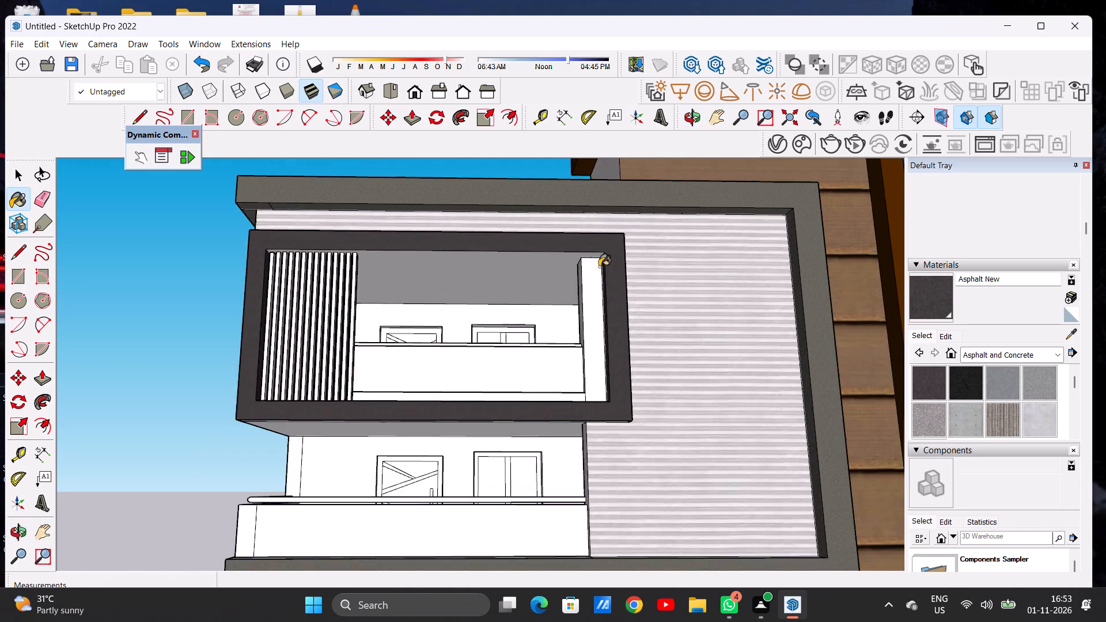
{"action": "scroll", "coordinate": [599, 267], "scroll_direction": "up", "scroll_amount": 8}
{"action": "middle_click_drag", "start_coordinate": [590, 259], "coordinate": [600, 271]}
{"action": "scroll", "coordinate": [600, 271], "scroll_direction": "up", "scroll_amount": 1}
{"action": "scroll", "coordinate": [582, 262], "scroll_direction": "down", "scroll_amount": 13}
{"action": "middle_click_drag", "start_coordinate": [623, 327], "coordinate": [609, 458]}
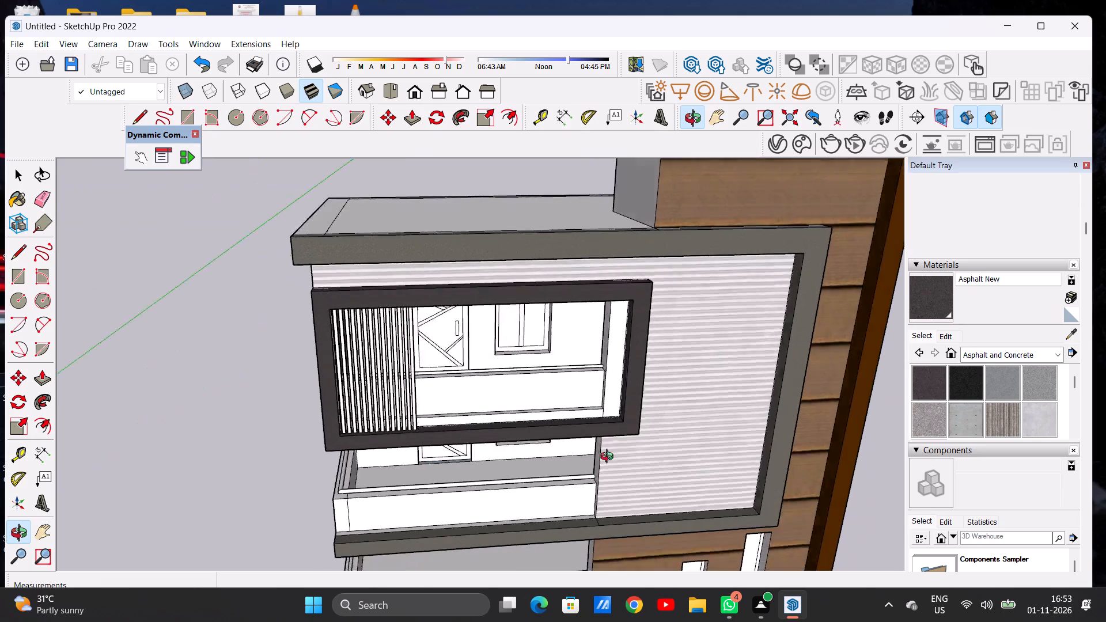
{"action": "middle_click_drag", "start_coordinate": [609, 458], "coordinate": [549, 215]}
{"action": "scroll", "coordinate": [581, 233], "scroll_direction": "up", "scroll_amount": 5}
{"action": "scroll", "coordinate": [571, 255], "scroll_direction": "down", "scroll_amount": 2}
{"action": "scroll", "coordinate": [571, 273], "scroll_direction": "up", "scroll_amount": 1}
{"action": "scroll", "coordinate": [571, 279], "scroll_direction": "down", "scroll_amount": 3}
{"action": "middle_click_drag", "start_coordinate": [532, 317], "coordinate": [579, 483]}
{"action": "middle_click_drag", "start_coordinate": [488, 276], "coordinate": [379, 298]}
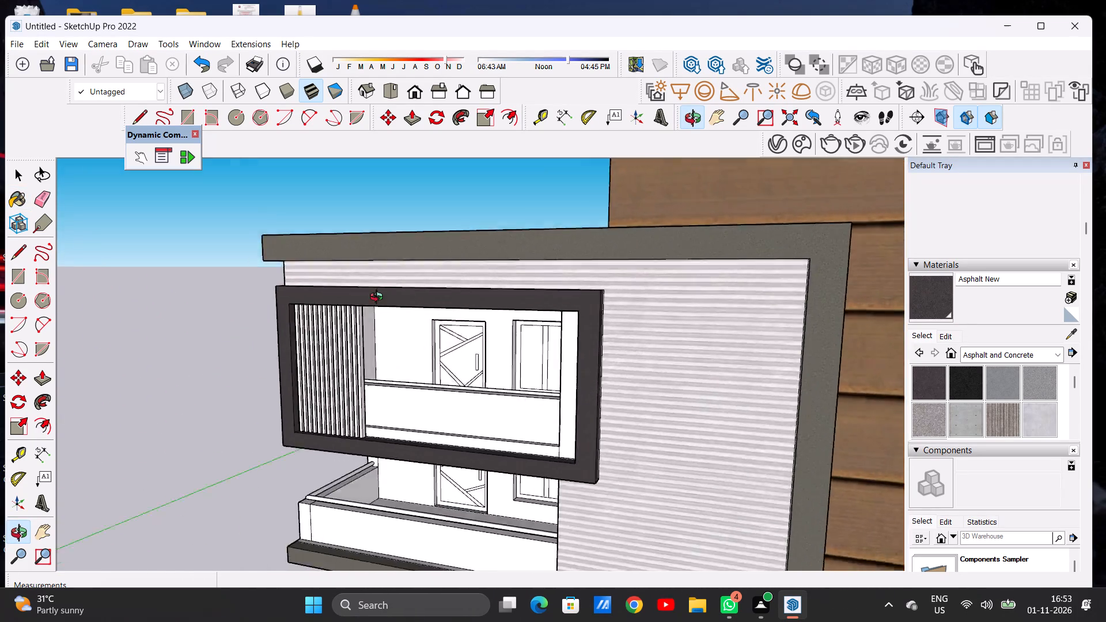
{"action": "middle_click_drag", "start_coordinate": [379, 298], "coordinate": [484, 367]}
Paint the lower louvred balcony frame's front faces, the side and bottom strips and the top strip, with Asphalt New.
{"action": "scroll", "coordinate": [444, 356], "scroll_direction": "down", "scroll_amount": 14}
{"action": "middle_click_drag", "start_coordinate": [429, 460], "coordinate": [449, 408]}
{"action": "scroll", "coordinate": [439, 374], "scroll_direction": "down", "scroll_amount": 5}
{"action": "scroll", "coordinate": [443, 471], "scroll_direction": "up", "scroll_amount": 14}
{"action": "scroll", "coordinate": [397, 450], "scroll_direction": "down", "scroll_amount": 1}
{"action": "scroll", "coordinate": [397, 450], "scroll_direction": "up", "scroll_amount": 12}
{"action": "left_click", "coordinate": [381, 448]}
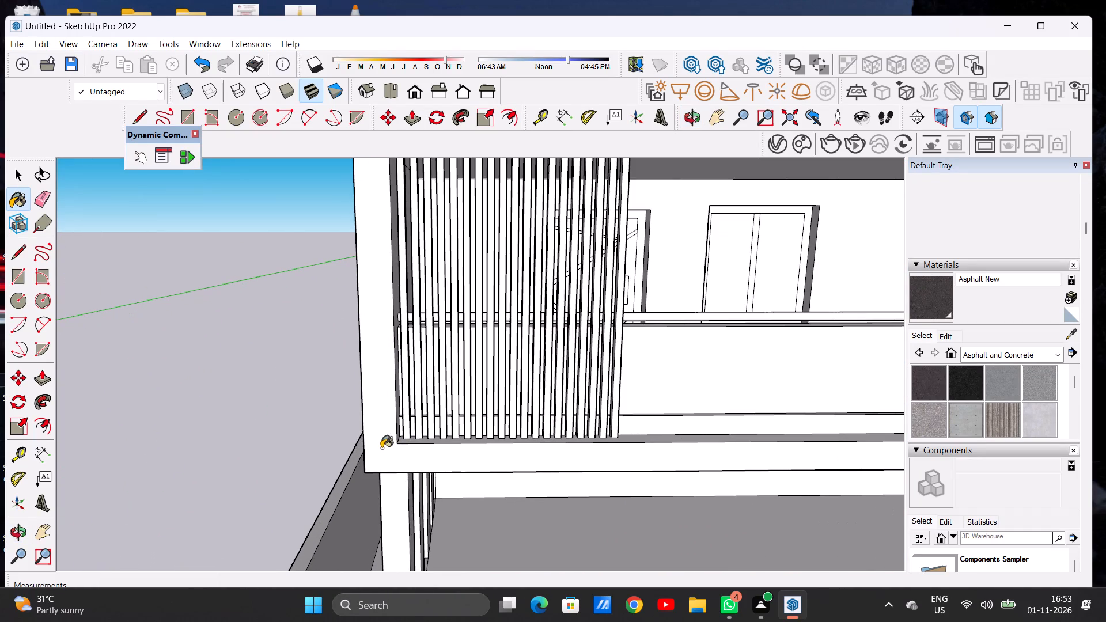
{"action": "scroll", "coordinate": [431, 412], "scroll_direction": "down", "scroll_amount": 4}
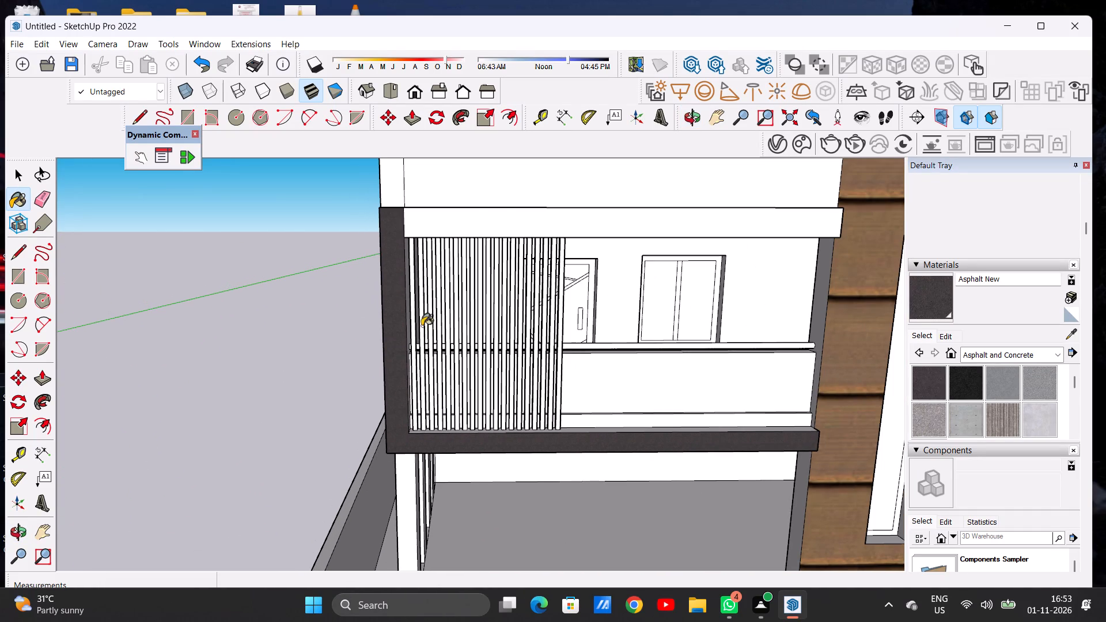
{"action": "scroll", "coordinate": [484, 206], "scroll_direction": "up", "scroll_amount": 5}
{"action": "left_click", "coordinate": [434, 232]}
{"action": "scroll", "coordinate": [430, 236], "scroll_direction": "down", "scroll_amount": 4}
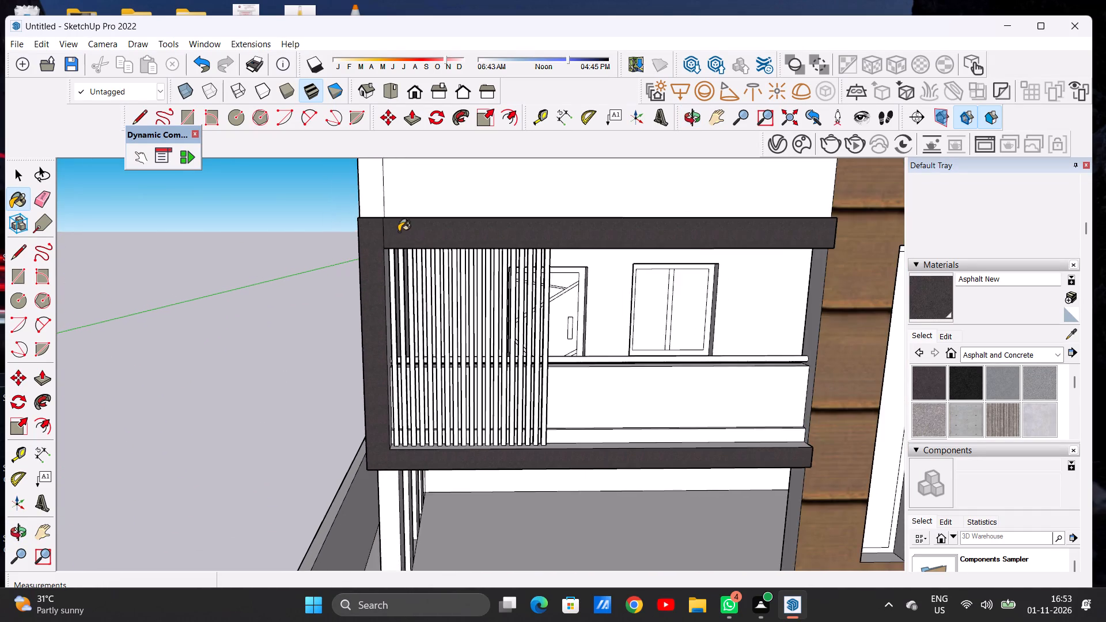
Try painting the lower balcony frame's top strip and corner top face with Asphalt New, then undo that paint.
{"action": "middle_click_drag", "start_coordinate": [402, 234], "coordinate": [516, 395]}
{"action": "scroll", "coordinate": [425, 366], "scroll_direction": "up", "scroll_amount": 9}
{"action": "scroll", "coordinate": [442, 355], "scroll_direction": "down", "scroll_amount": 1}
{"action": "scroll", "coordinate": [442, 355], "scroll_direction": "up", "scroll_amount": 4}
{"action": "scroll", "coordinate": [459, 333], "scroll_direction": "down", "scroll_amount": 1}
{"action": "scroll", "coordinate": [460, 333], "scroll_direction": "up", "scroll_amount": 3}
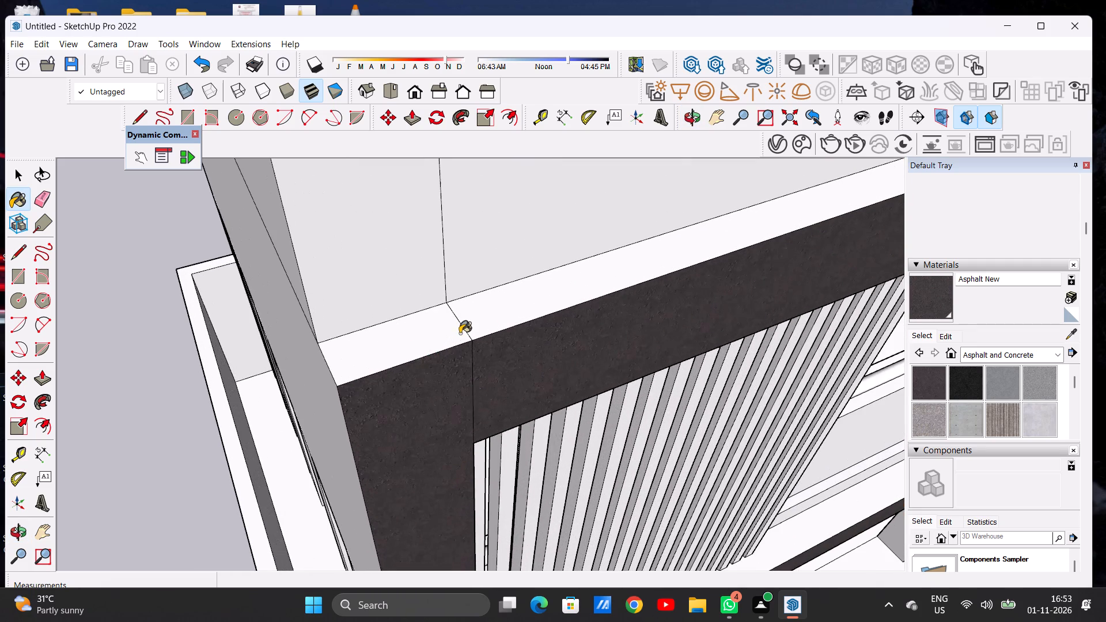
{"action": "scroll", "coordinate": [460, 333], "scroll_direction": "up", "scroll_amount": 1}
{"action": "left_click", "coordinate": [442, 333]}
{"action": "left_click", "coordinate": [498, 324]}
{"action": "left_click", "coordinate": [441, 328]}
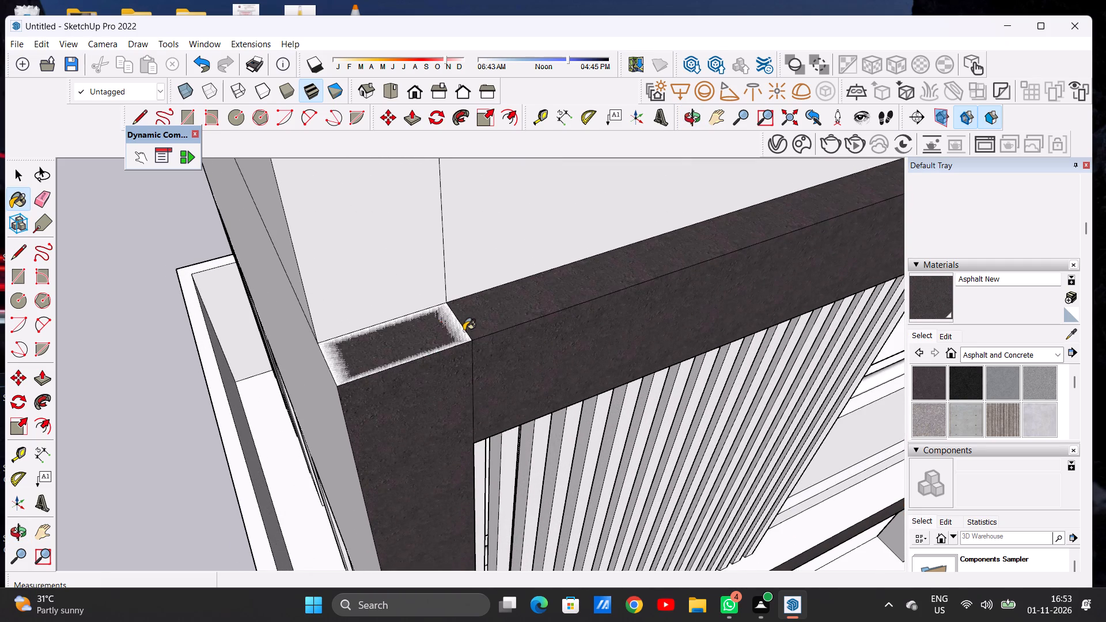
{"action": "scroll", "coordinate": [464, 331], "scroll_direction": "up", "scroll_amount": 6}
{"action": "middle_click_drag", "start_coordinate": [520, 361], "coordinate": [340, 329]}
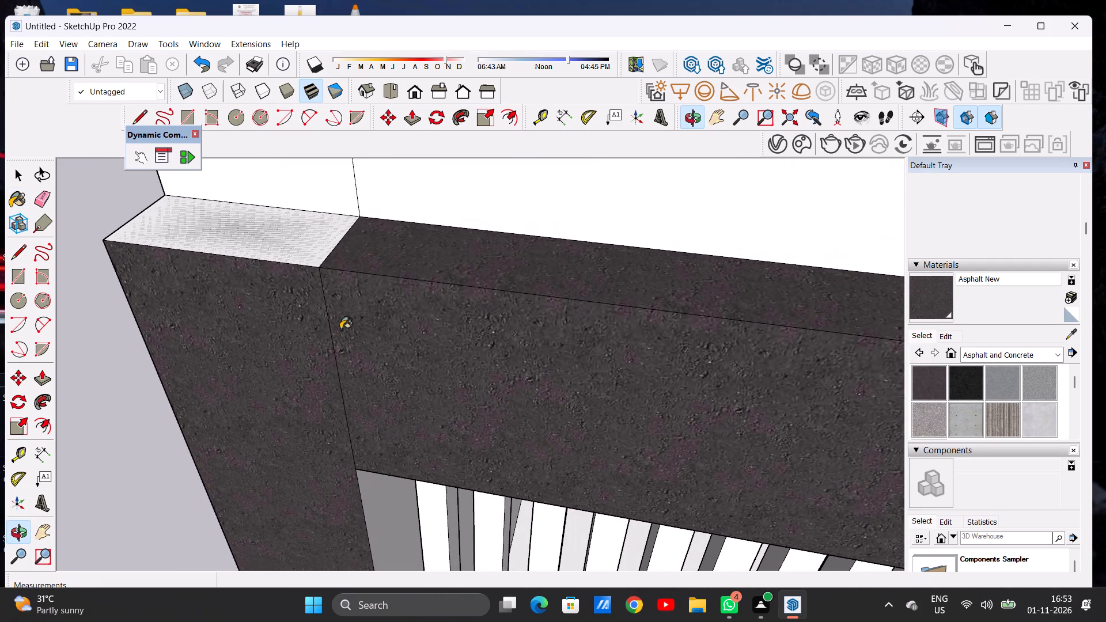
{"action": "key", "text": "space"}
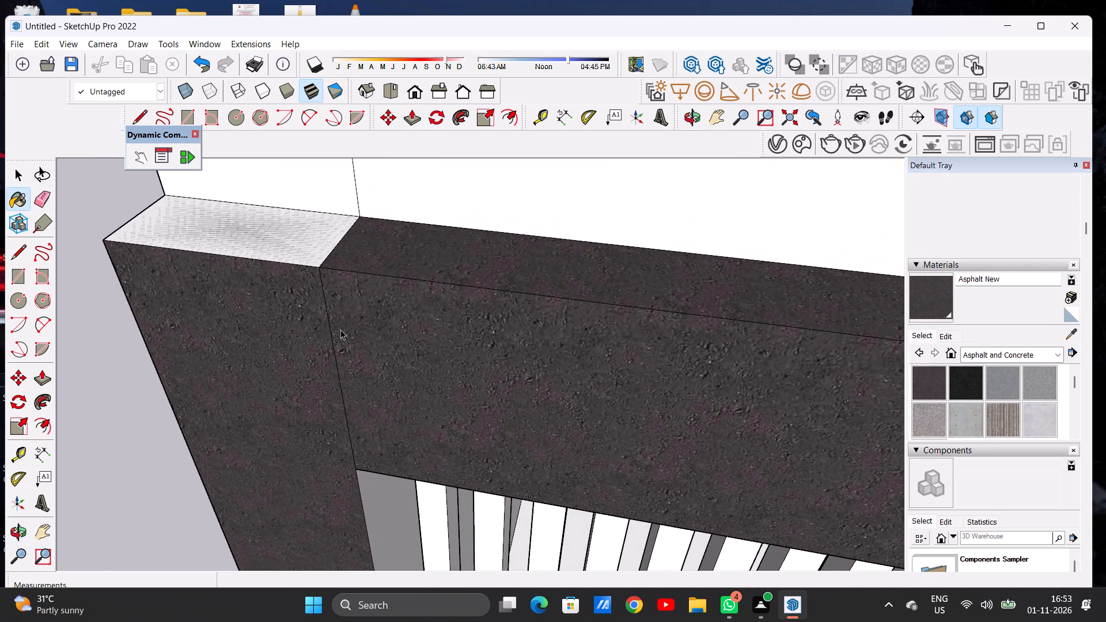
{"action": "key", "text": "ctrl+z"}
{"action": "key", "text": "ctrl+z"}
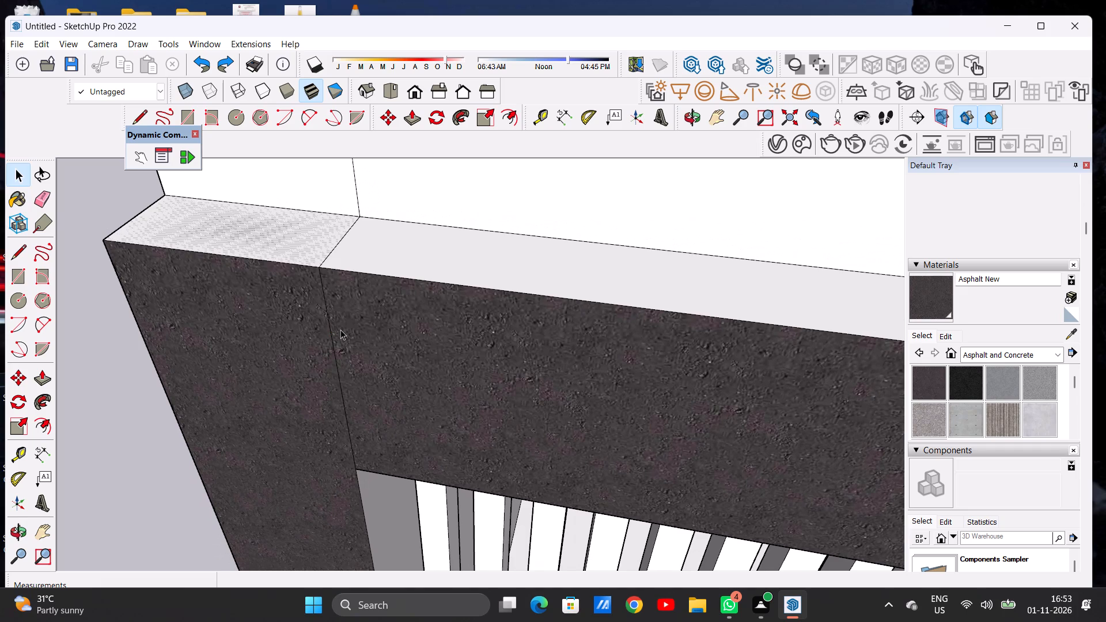
Push/Pull the lower balcony frame's corner top face flush with the adjoining top strip.
{"action": "key", "text": "p"}
{"action": "scroll", "coordinate": [330, 245], "scroll_direction": "up", "scroll_amount": 6}
{"action": "scroll", "coordinate": [309, 268], "scroll_direction": "down", "scroll_amount": 1}
{"action": "scroll", "coordinate": [311, 268], "scroll_direction": "up", "scroll_amount": 2}
{"action": "left_click", "coordinate": [310, 274]}
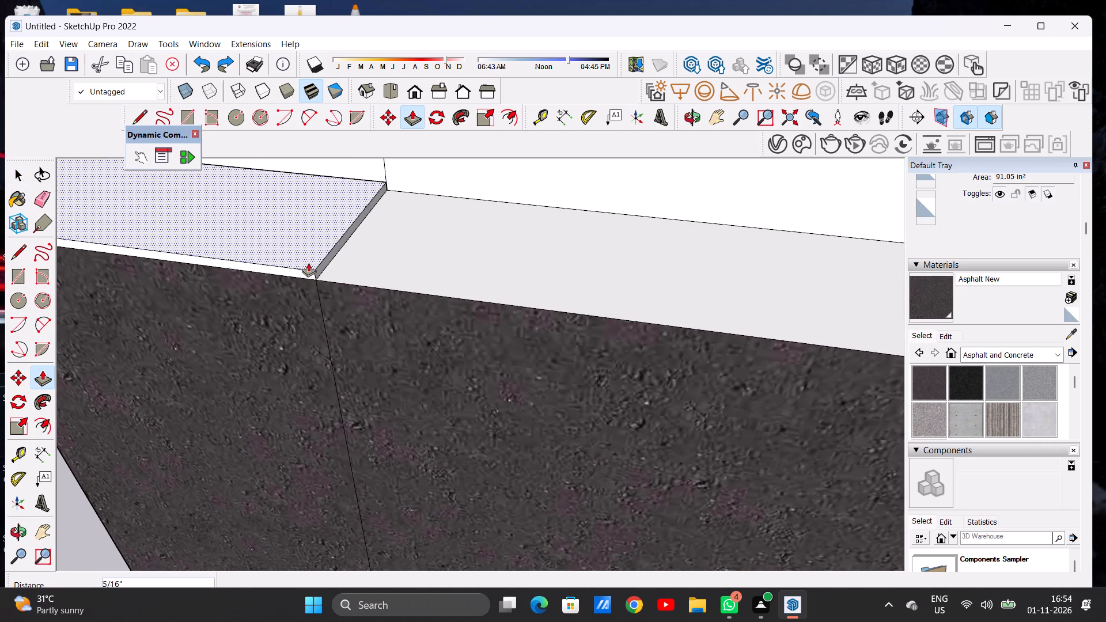
{"action": "left_click", "coordinate": [317, 275]}
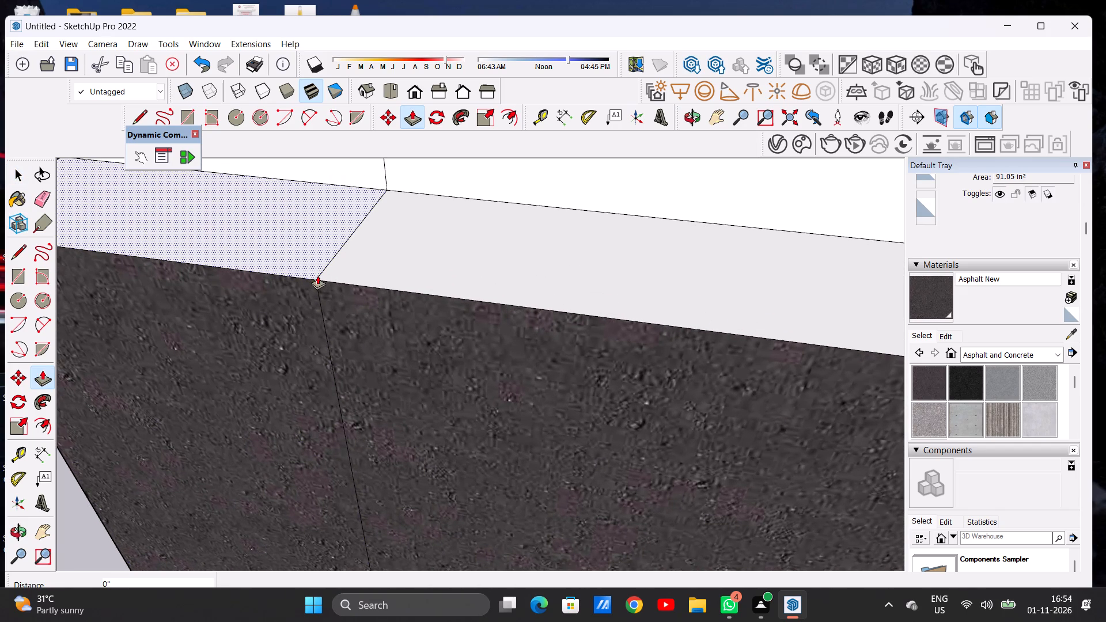
Paint the lower balcony frame's corner top face and long top strip with Asphalt New and clear the selection.
{"action": "key", "text": "space"}
{"action": "left_click", "coordinate": [367, 264]}
{"action": "left_click", "coordinate": [311, 257]}
{"action": "scroll", "coordinate": [430, 271], "scroll_direction": "down", "scroll_amount": 13}
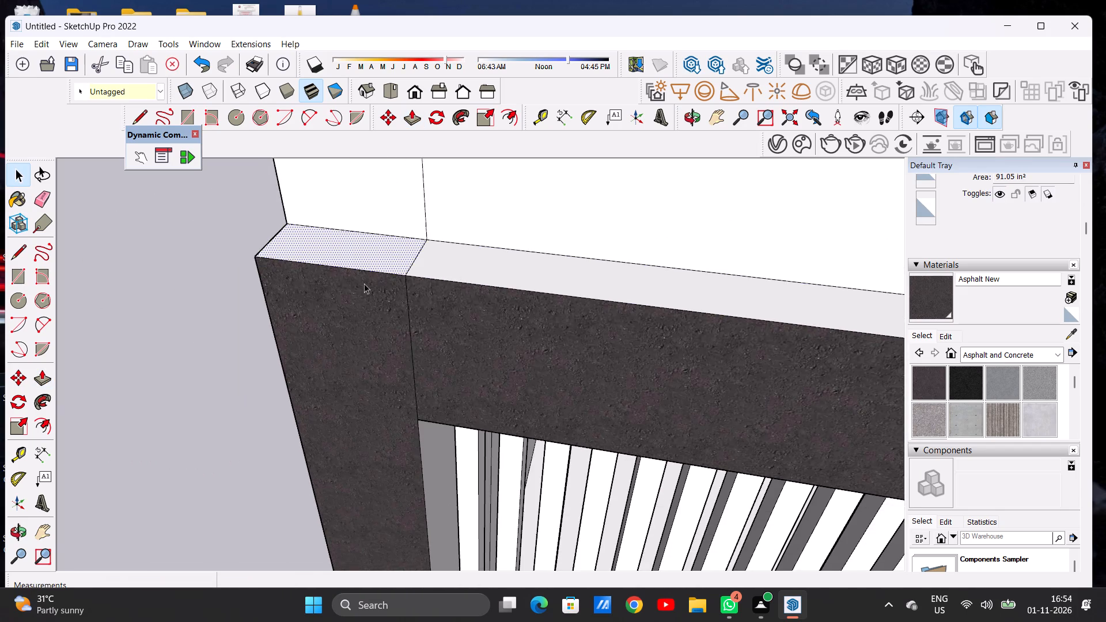
{"action": "middle_click_drag", "start_coordinate": [362, 285], "coordinate": [683, 215]}
{"action": "scroll", "coordinate": [435, 267], "scroll_direction": "down", "scroll_amount": 6}
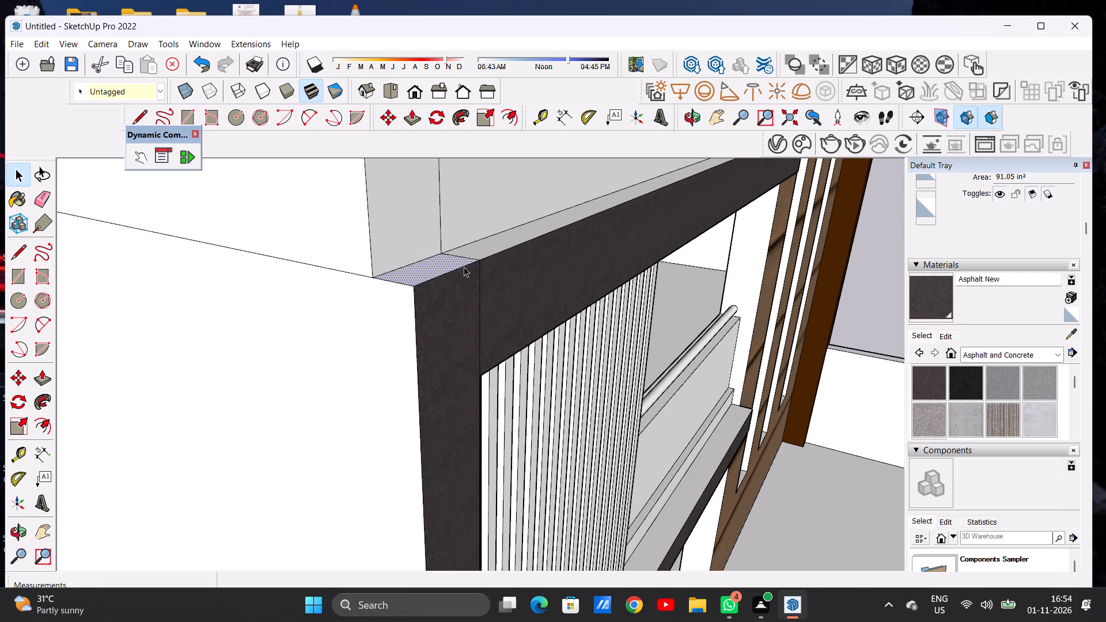
{"action": "middle_click_drag", "start_coordinate": [461, 276], "coordinate": [421, 380]}
{"action": "left_click", "coordinate": [930, 300]}
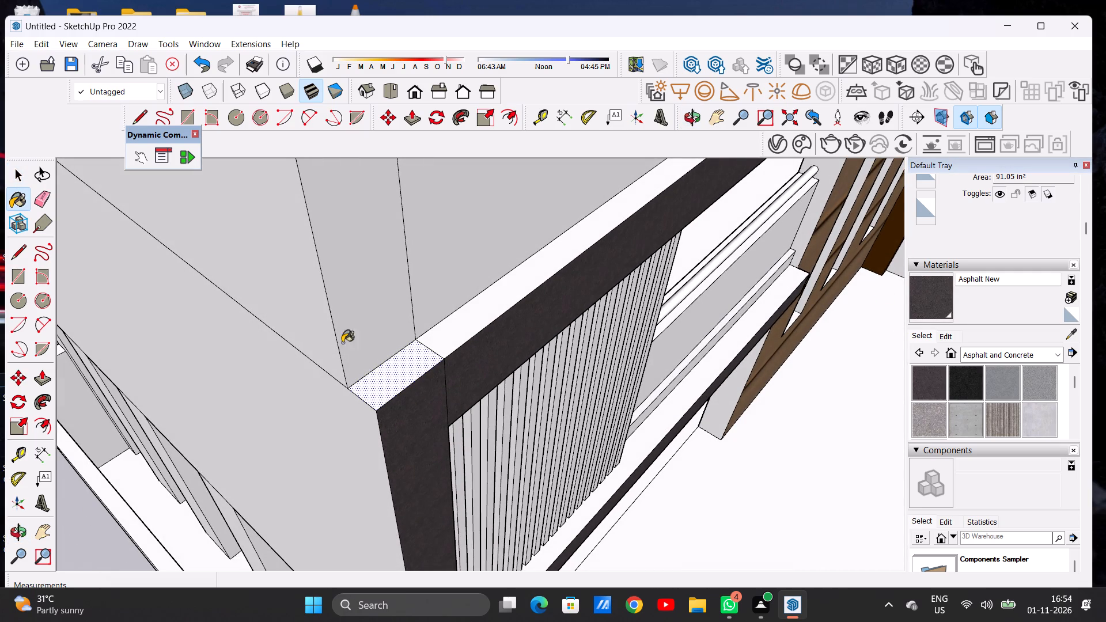
{"action": "scroll", "coordinate": [296, 362], "scroll_direction": "up", "scroll_amount": 1}
{"action": "scroll", "coordinate": [325, 362], "scroll_direction": "down", "scroll_amount": 2}
{"action": "scroll", "coordinate": [359, 362], "scroll_direction": "up", "scroll_amount": 2}
{"action": "left_click", "coordinate": [433, 365]}
{"action": "left_click", "coordinate": [464, 335]}
{"action": "scroll", "coordinate": [372, 375], "scroll_direction": "down", "scroll_amount": 5}
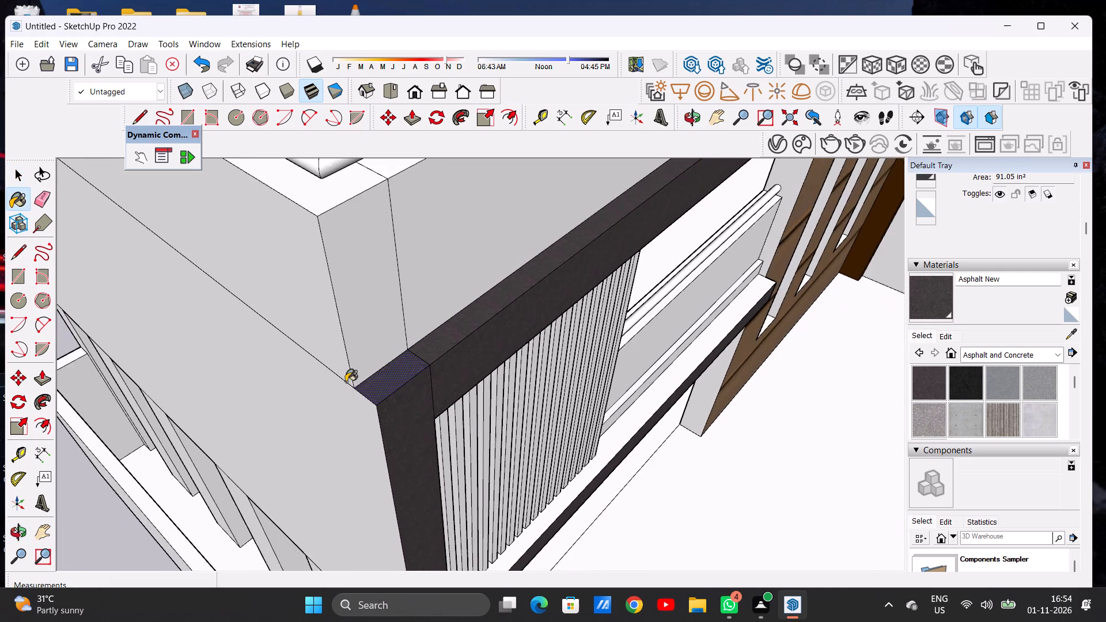
{"action": "middle_click_drag", "start_coordinate": [402, 383], "coordinate": [317, 376]}
{"action": "key", "text": "space"}
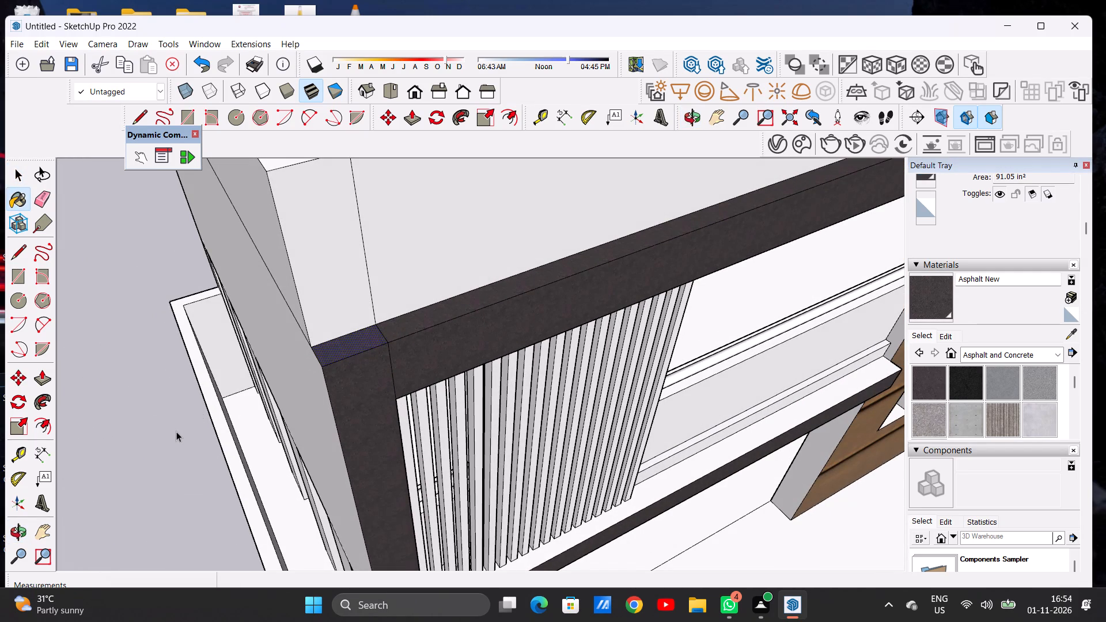
{"action": "double_click", "coordinate": [176, 431]}
Paint the lower balcony frame's inner sill face, beneath the louvres and parapet, with Asphalt New.
{"action": "scroll", "coordinate": [461, 323], "scroll_direction": "down", "scroll_amount": 6}
{"action": "middle_click_drag", "start_coordinate": [458, 332], "coordinate": [261, 403]}
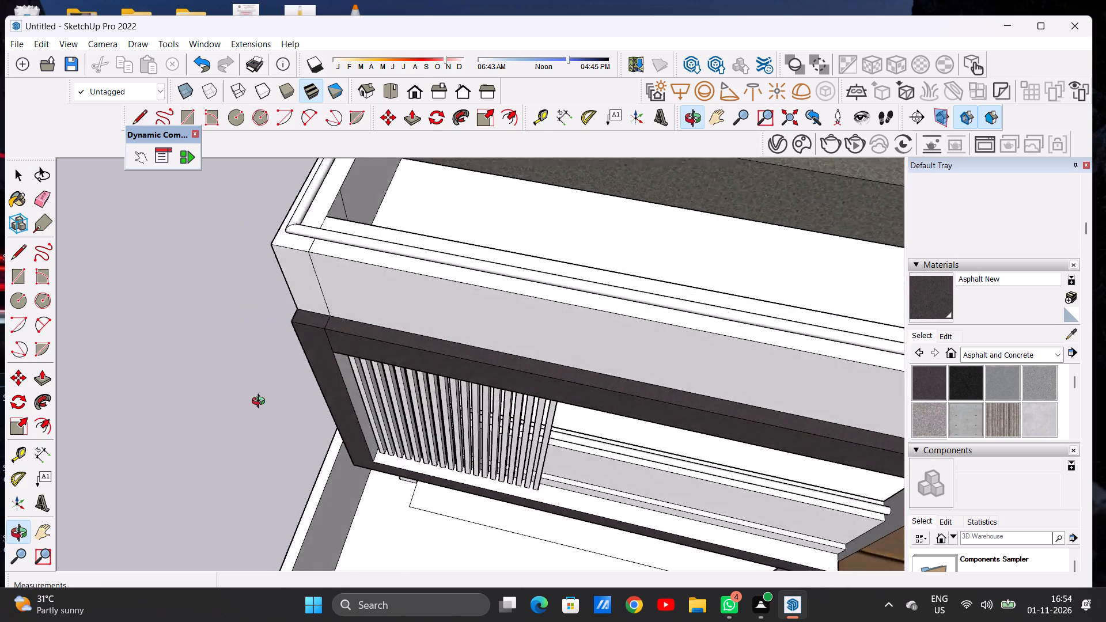
{"action": "middle_click_drag", "start_coordinate": [261, 403], "coordinate": [347, 351]}
{"action": "scroll", "coordinate": [282, 306], "scroll_direction": "down", "scroll_amount": 6}
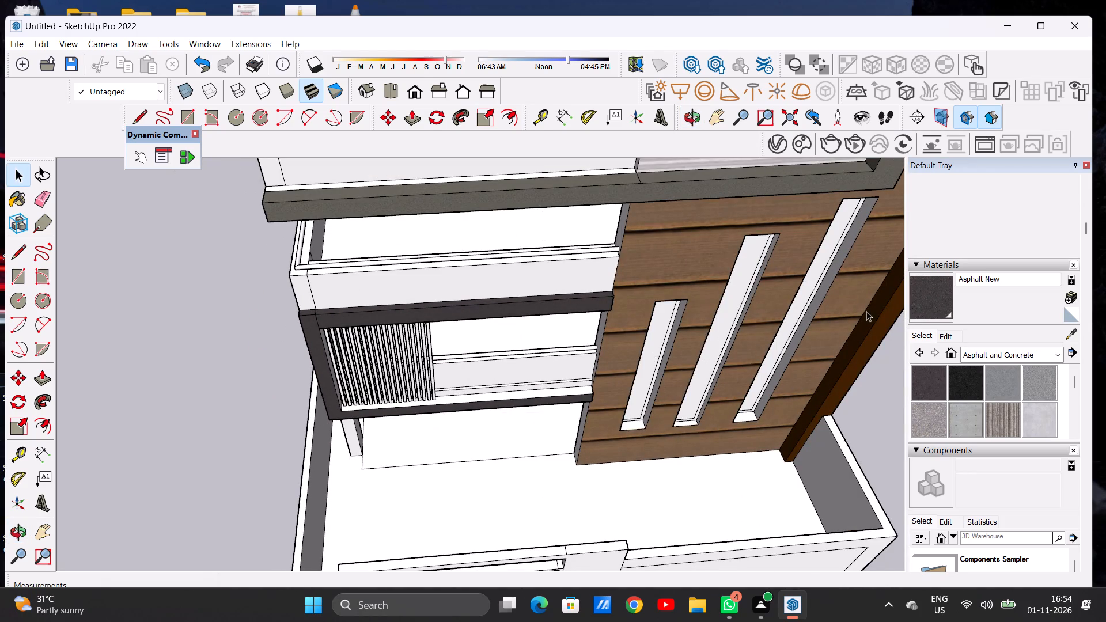
{"action": "left_click", "coordinate": [911, 308]}
{"action": "scroll", "coordinate": [573, 392], "scroll_direction": "up", "scroll_amount": 1}
{"action": "scroll", "coordinate": [573, 392], "scroll_direction": "down", "scroll_amount": 1}
{"action": "scroll", "coordinate": [573, 392], "scroll_direction": "up", "scroll_amount": 2}
{"action": "scroll", "coordinate": [573, 392], "scroll_direction": "down", "scroll_amount": 1}
{"action": "scroll", "coordinate": [573, 392], "scroll_direction": "up", "scroll_amount": 1}
{"action": "scroll", "coordinate": [573, 392], "scroll_direction": "down", "scroll_amount": 1}
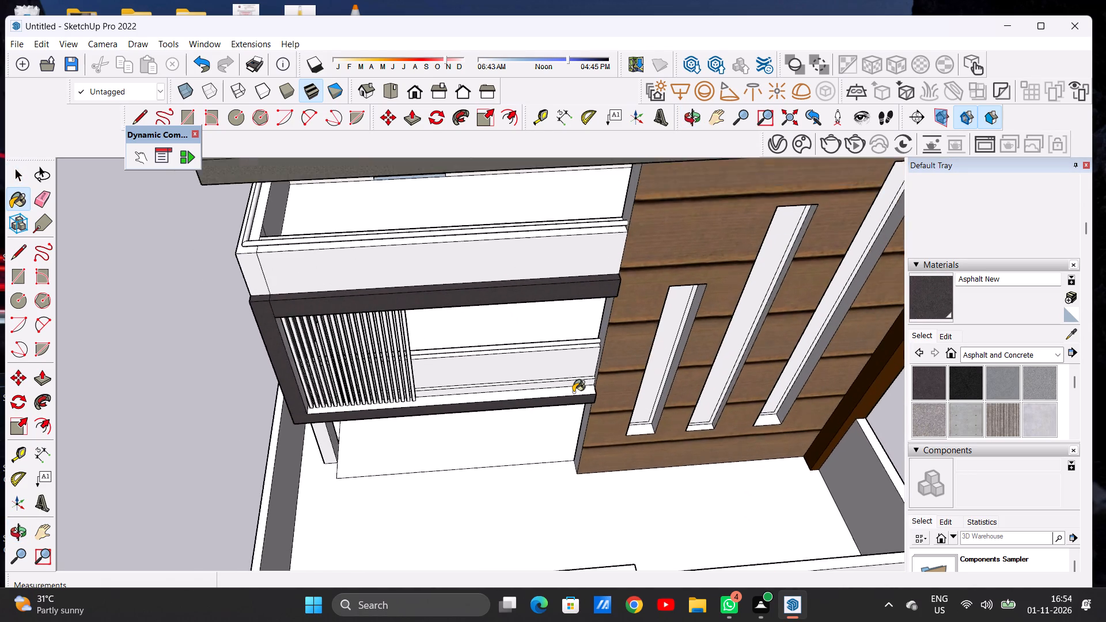
{"action": "scroll", "coordinate": [573, 393], "scroll_direction": "up", "scroll_amount": 3}
{"action": "scroll", "coordinate": [573, 393], "scroll_direction": "down", "scroll_amount": 1}
{"action": "scroll", "coordinate": [573, 393], "scroll_direction": "up", "scroll_amount": 3}
{"action": "left_click", "coordinate": [573, 391]}
{"action": "scroll", "coordinate": [482, 428], "scroll_direction": "down", "scroll_amount": 3}
Paint the lower balcony frame's inner side face beside the louvres with Asphalt New.
{"action": "middle_click_drag", "start_coordinate": [479, 440], "coordinate": [478, 318]}
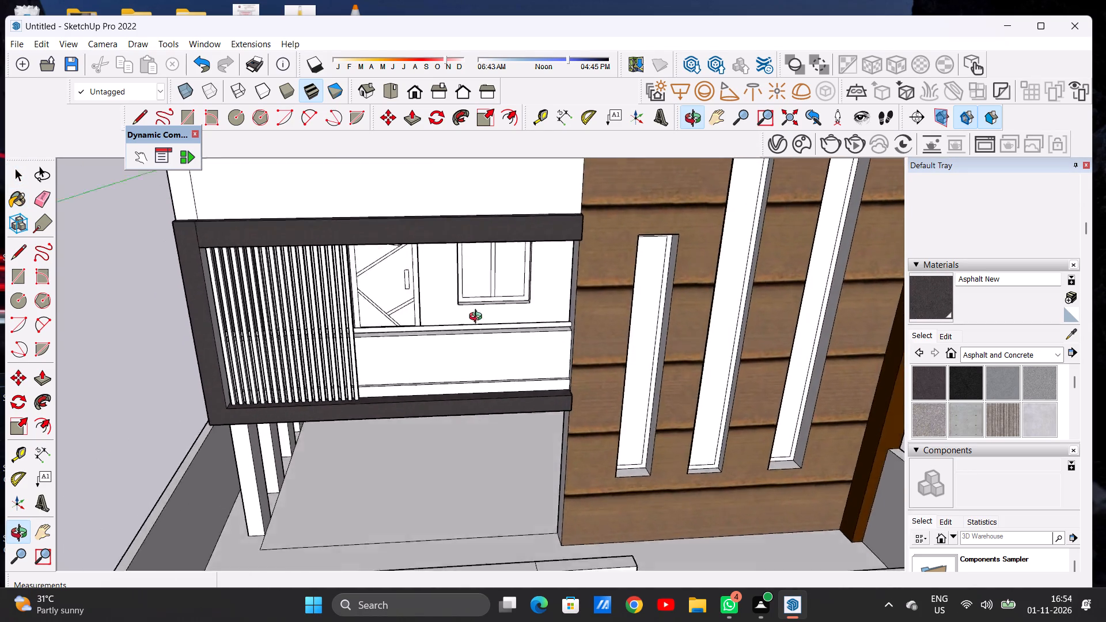
{"action": "middle_click_drag", "start_coordinate": [478, 318], "coordinate": [305, 312]}
{"action": "scroll", "coordinate": [282, 350], "scroll_direction": "up", "scroll_amount": 1}
{"action": "scroll", "coordinate": [281, 348], "scroll_direction": "down", "scroll_amount": 1}
{"action": "scroll", "coordinate": [281, 348], "scroll_direction": "up", "scroll_amount": 9}
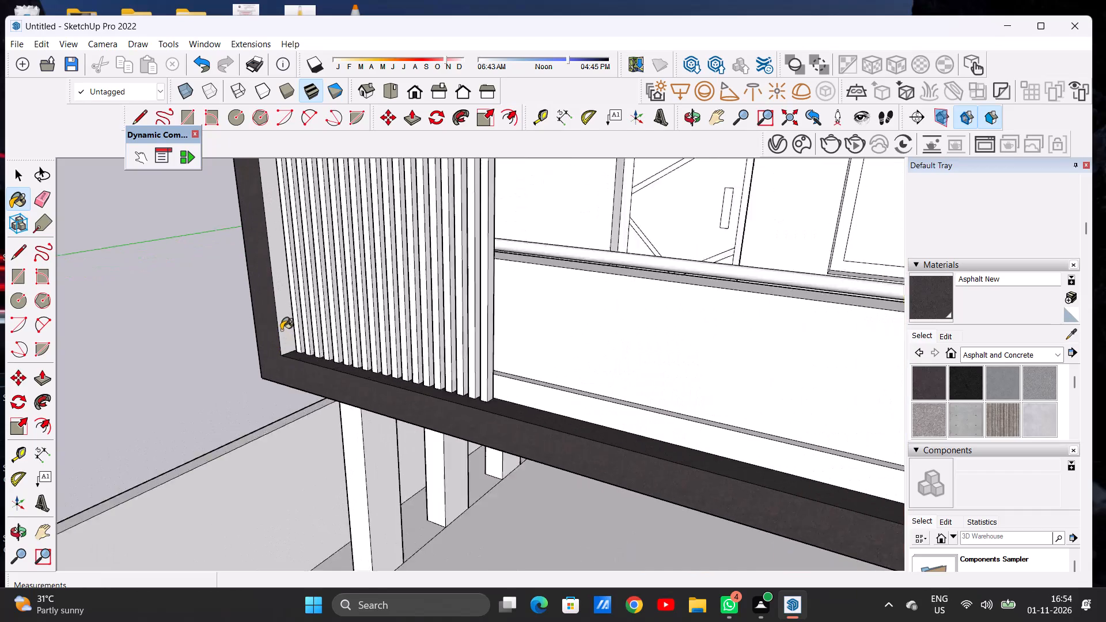
{"action": "scroll", "coordinate": [281, 330], "scroll_direction": "up", "scroll_amount": 3}
{"action": "left_click", "coordinate": [286, 319]}
{"action": "scroll", "coordinate": [279, 368], "scroll_direction": "down", "scroll_amount": 6}
Paint the side face between the lower balcony frame's top and bottom strips, beside the brown cladding, with Asphalt New.
{"action": "scroll", "coordinate": [280, 376], "scroll_direction": "down", "scroll_amount": 5}
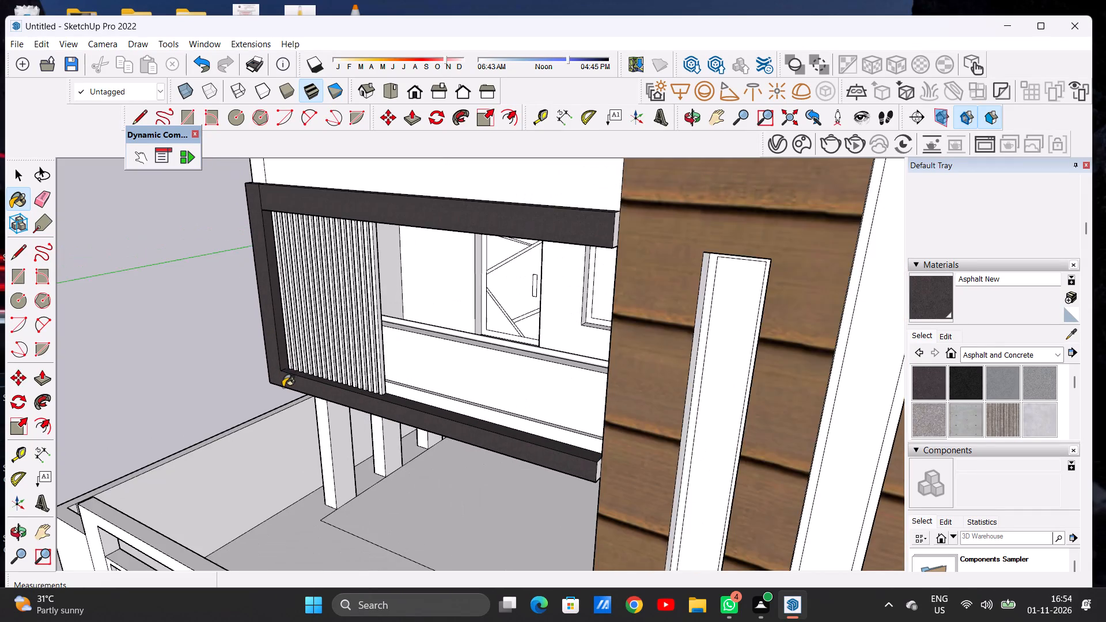
{"action": "scroll", "coordinate": [283, 396], "scroll_direction": "down", "scroll_amount": 3}
{"action": "middle_click_drag", "start_coordinate": [272, 408], "coordinate": [582, 384]}
{"action": "scroll", "coordinate": [505, 351], "scroll_direction": "up", "scroll_amount": 4}
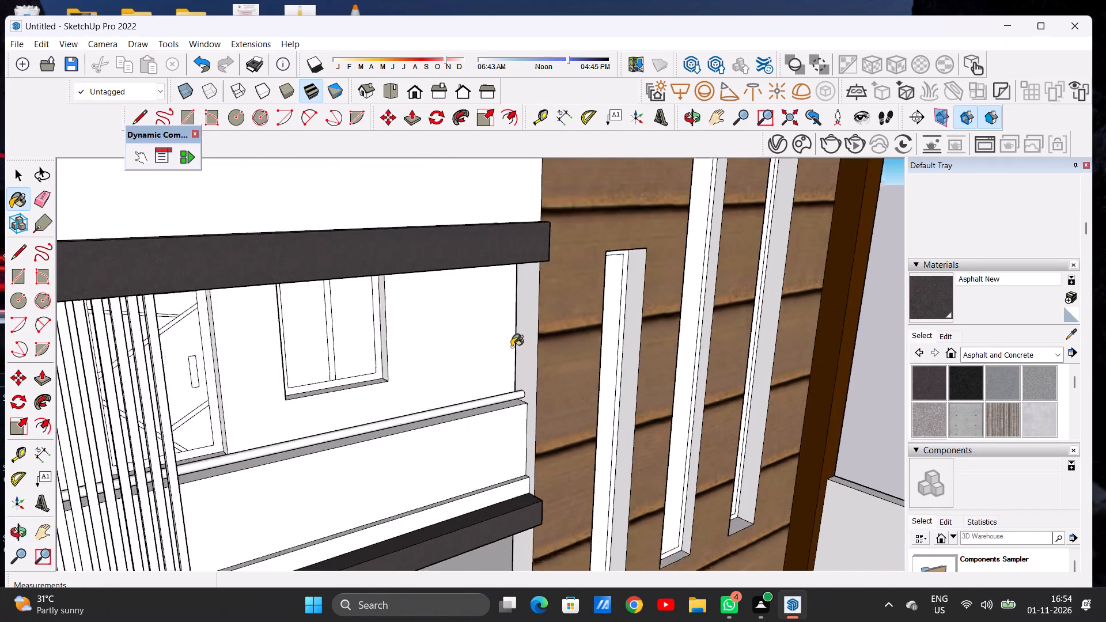
{"action": "scroll", "coordinate": [512, 347], "scroll_direction": "up", "scroll_amount": 2}
{"action": "left_click", "coordinate": [525, 329]}
{"action": "scroll", "coordinate": [472, 358], "scroll_direction": "down", "scroll_amount": 8}
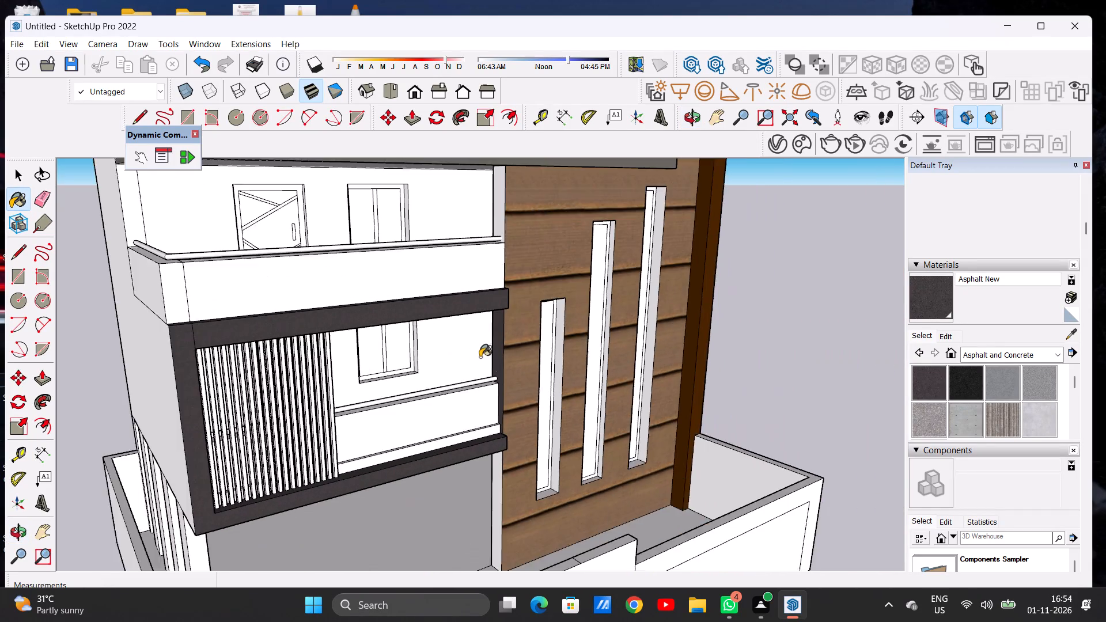
Examine both dark balcony frames and the whole front elevation for surfaces still unpainted.
{"action": "scroll", "coordinate": [480, 357], "scroll_direction": "down", "scroll_amount": 8}
{"action": "scroll", "coordinate": [495, 198], "scroll_direction": "up", "scroll_amount": 10}
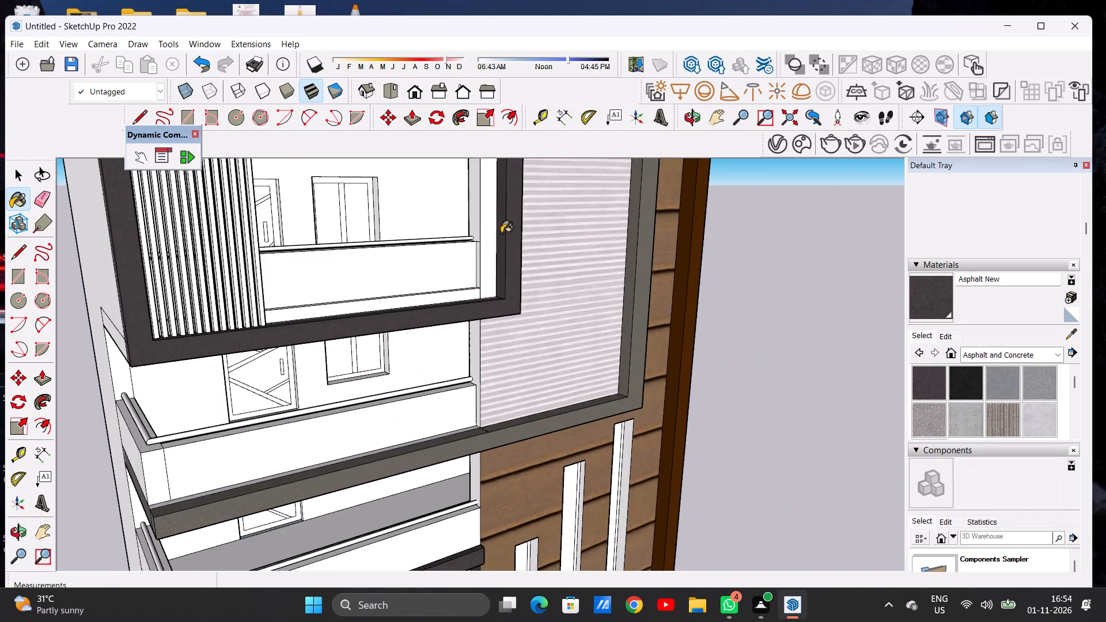
{"action": "scroll", "coordinate": [501, 233], "scroll_direction": "up", "scroll_amount": 1}
{"action": "scroll", "coordinate": [501, 234], "scroll_direction": "down", "scroll_amount": 1}
{"action": "scroll", "coordinate": [502, 236], "scroll_direction": "up", "scroll_amount": 6}
{"action": "middle_click_drag", "start_coordinate": [507, 269], "coordinate": [407, 267]}
{"action": "middle_click", "coordinate": [407, 267]}
{"action": "scroll", "coordinate": [476, 283], "scroll_direction": "down", "scroll_amount": 13}
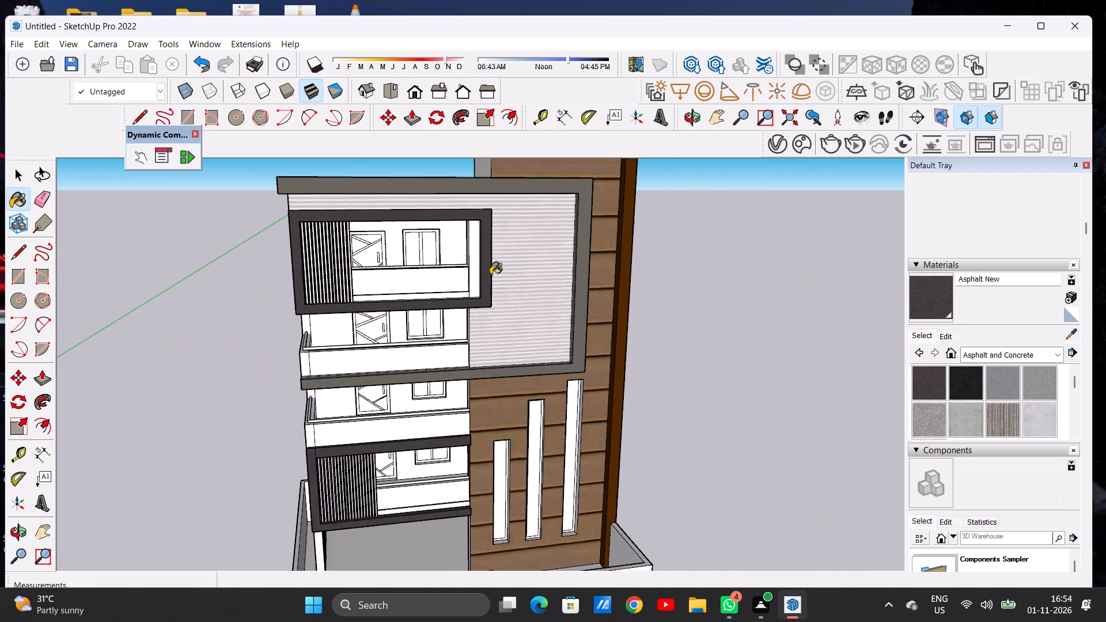
{"action": "scroll", "coordinate": [490, 275], "scroll_direction": "down", "scroll_amount": 6}
{"action": "middle_click_drag", "start_coordinate": [508, 323], "coordinate": [465, 283]}
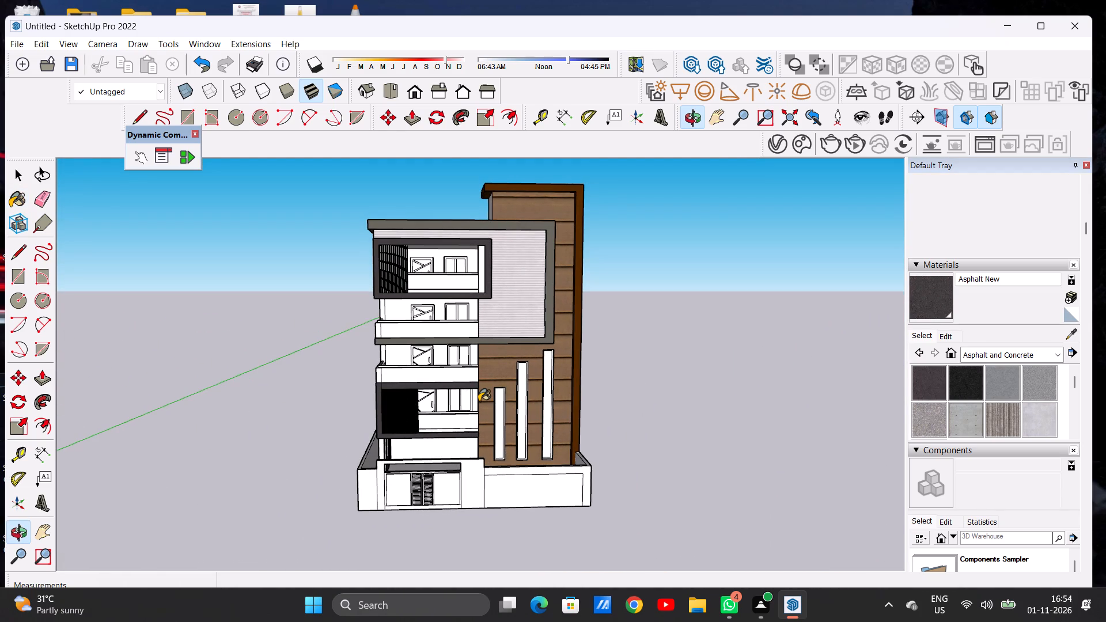
{"action": "scroll", "coordinate": [475, 449], "scroll_direction": "up", "scroll_amount": 3}
{"action": "scroll", "coordinate": [475, 449], "scroll_direction": "down", "scroll_amount": 2}
{"action": "scroll", "coordinate": [475, 449], "scroll_direction": "up", "scroll_amount": 1}
{"action": "scroll", "coordinate": [475, 449], "scroll_direction": "down", "scroll_amount": 1}
{"action": "scroll", "coordinate": [475, 449], "scroll_direction": "up", "scroll_amount": 3}
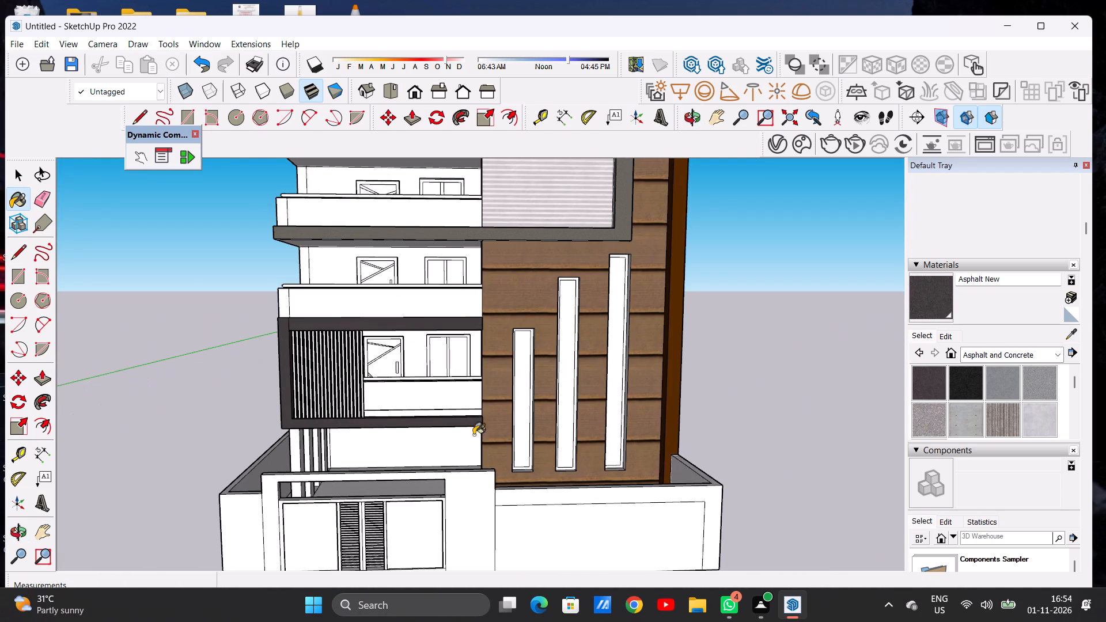
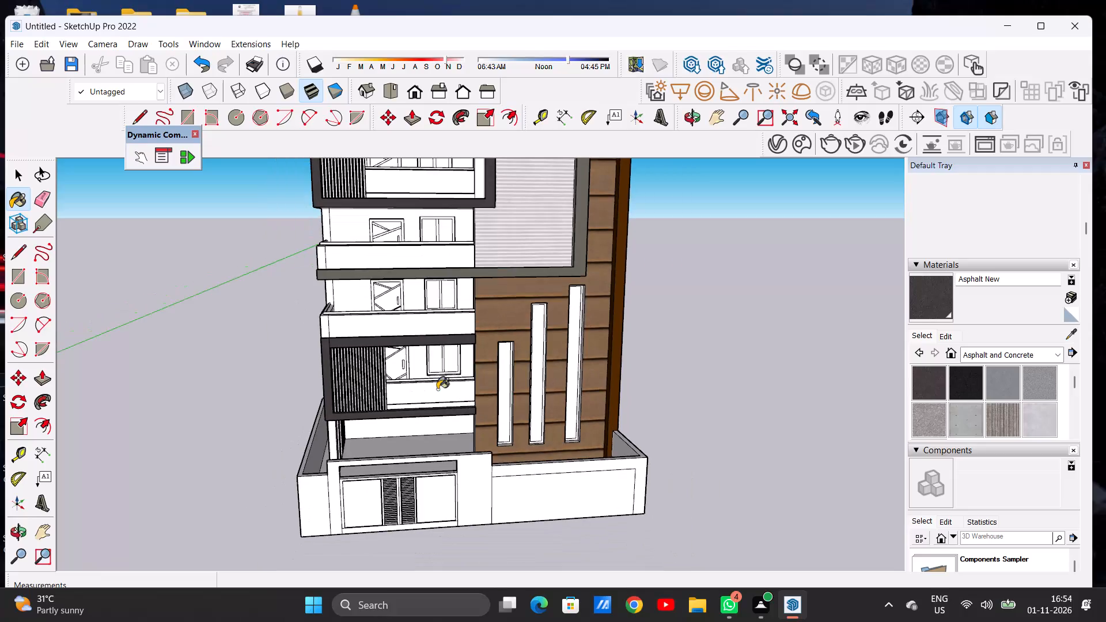
Inspect the building's front facade, slatted balconies and side walls from several angles and distances.
{"action": "middle_click_drag", "start_coordinate": [301, 373], "coordinate": [509, 357]}
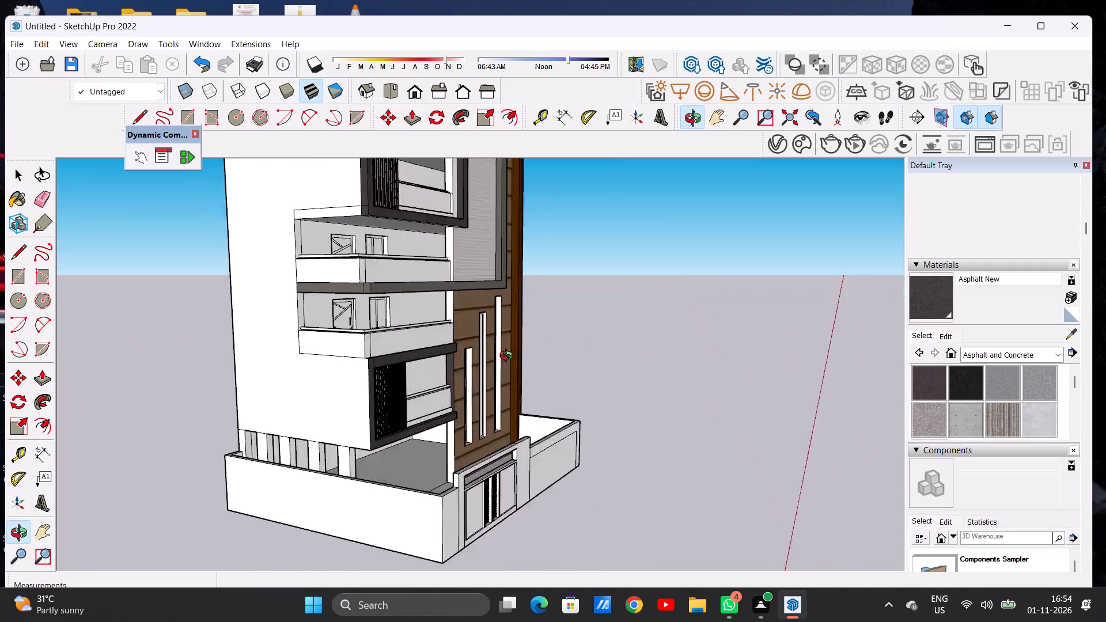
{"action": "middle_click_drag", "start_coordinate": [509, 357], "coordinate": [562, 379]}
{"action": "scroll", "coordinate": [364, 389], "scroll_direction": "up", "scroll_amount": 3}
{"action": "scroll", "coordinate": [364, 389], "scroll_direction": "down", "scroll_amount": 1}
{"action": "scroll", "coordinate": [364, 389], "scroll_direction": "up", "scroll_amount": 1}
{"action": "scroll", "coordinate": [364, 389], "scroll_direction": "down", "scroll_amount": 1}
{"action": "scroll", "coordinate": [415, 385], "scroll_direction": "up", "scroll_amount": 5}
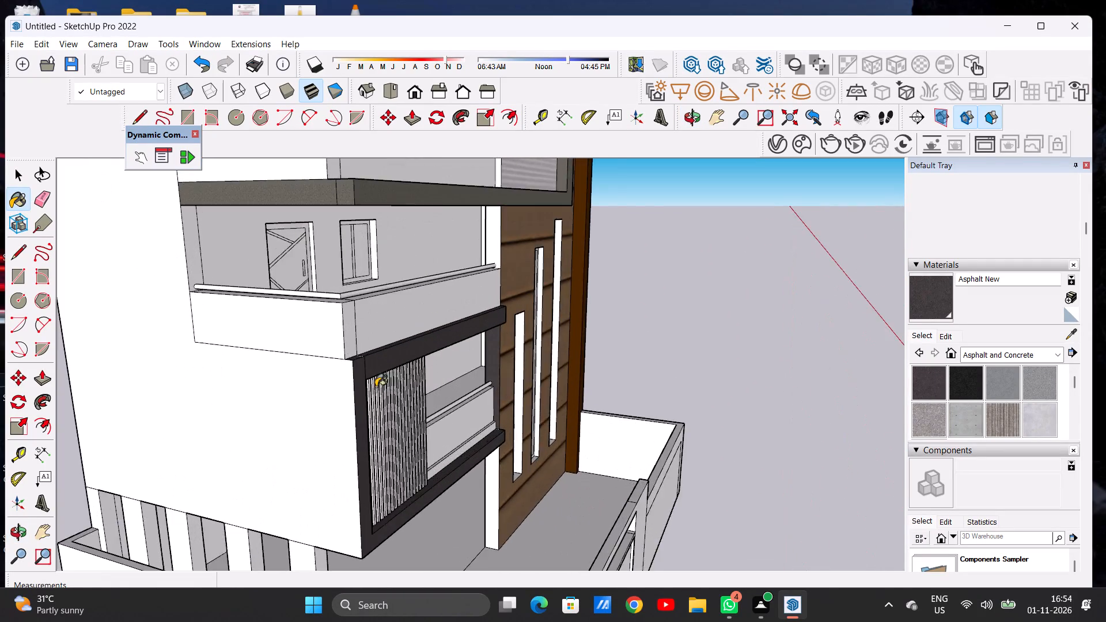
{"action": "scroll", "coordinate": [376, 386], "scroll_direction": "up", "scroll_amount": 8}
{"action": "middle_click_drag", "start_coordinate": [420, 376], "coordinate": [256, 372]}
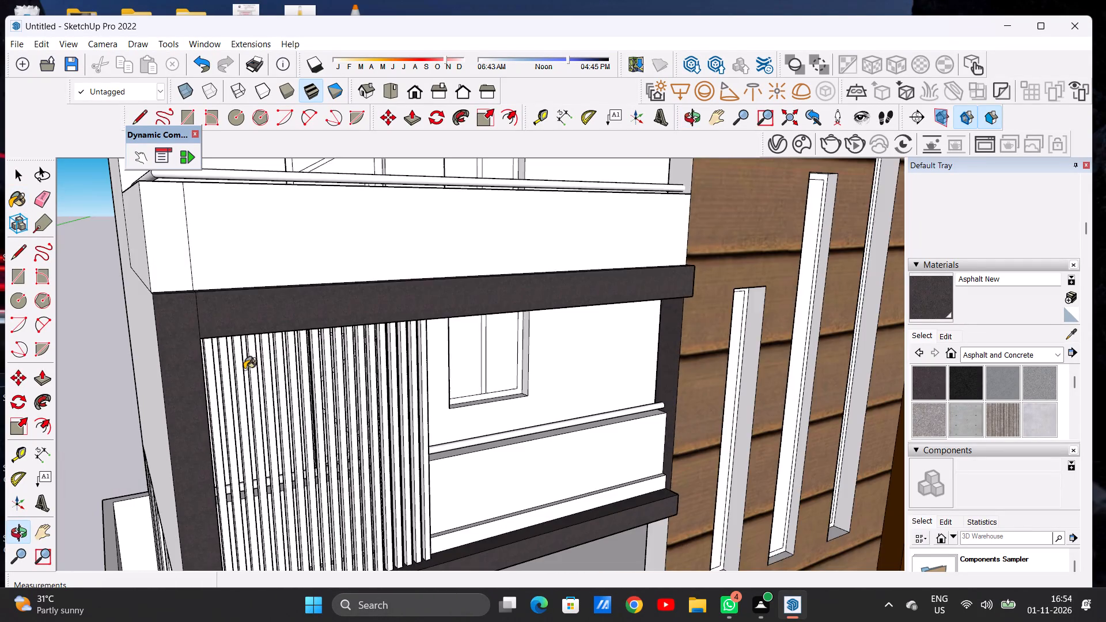
{"action": "scroll", "coordinate": [350, 357], "scroll_direction": "down", "scroll_amount": 10}
{"action": "middle_click_drag", "start_coordinate": [440, 469], "coordinate": [317, 409]}
{"action": "scroll", "coordinate": [351, 452], "scroll_direction": "up", "scroll_amount": 1}
{"action": "scroll", "coordinate": [351, 452], "scroll_direction": "down", "scroll_amount": 1}
{"action": "scroll", "coordinate": [351, 452], "scroll_direction": "up", "scroll_amount": 5}
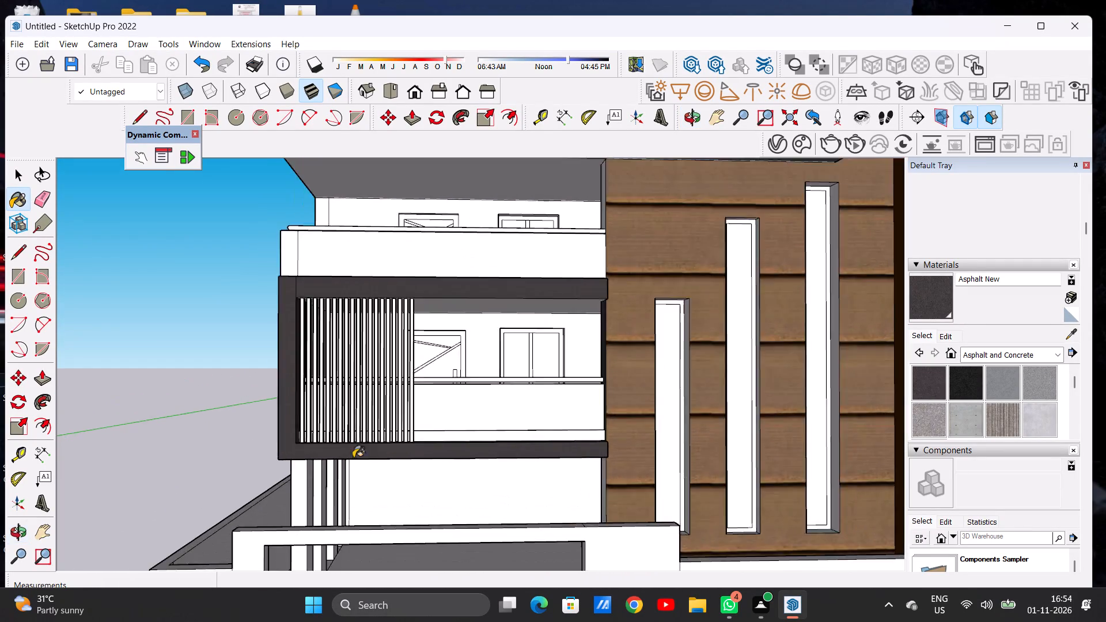
{"action": "scroll", "coordinate": [353, 458], "scroll_direction": "up", "scroll_amount": 5}
{"action": "scroll", "coordinate": [387, 420], "scroll_direction": "down", "scroll_amount": 17}
{"action": "middle_click_drag", "start_coordinate": [455, 371], "coordinate": [454, 438]}
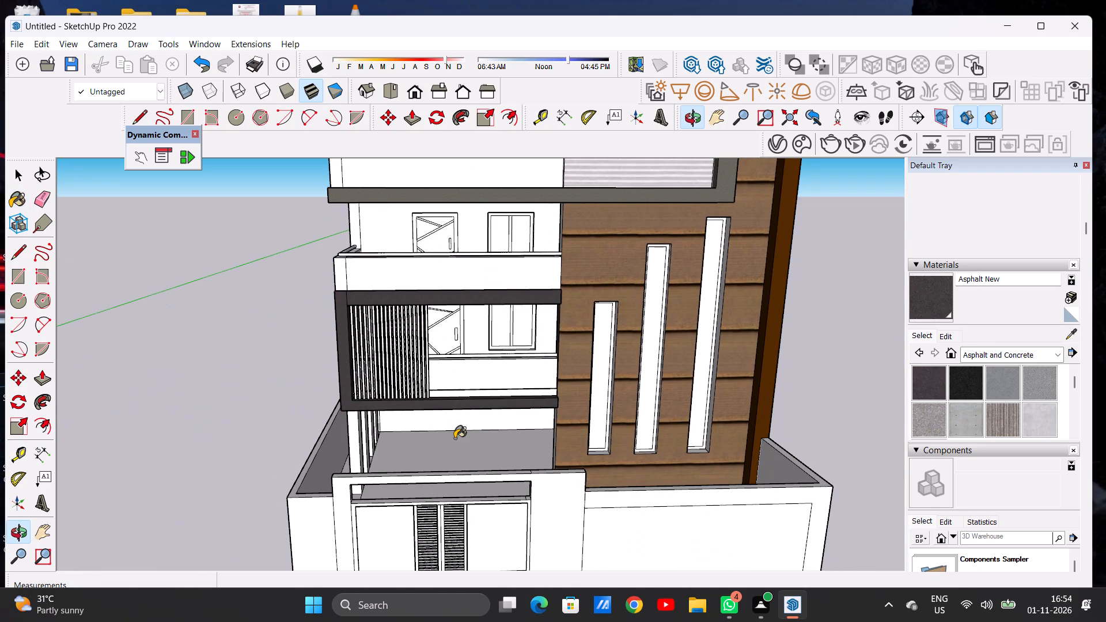
{"action": "scroll", "coordinate": [480, 404], "scroll_direction": "down", "scroll_amount": 6}
{"action": "scroll", "coordinate": [488, 399], "scroll_direction": "up", "scroll_amount": 1}
{"action": "scroll", "coordinate": [489, 399], "scroll_direction": "down", "scroll_amount": 3}
{"action": "middle_click_drag", "start_coordinate": [522, 442], "coordinate": [505, 406]}
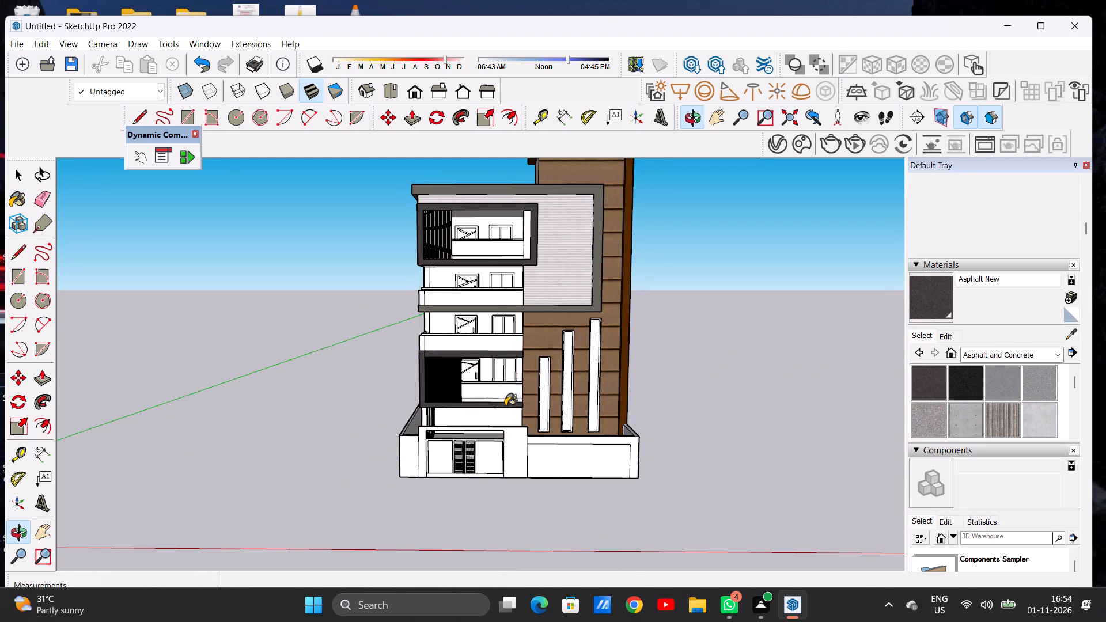
{"action": "key", "text": "space"}
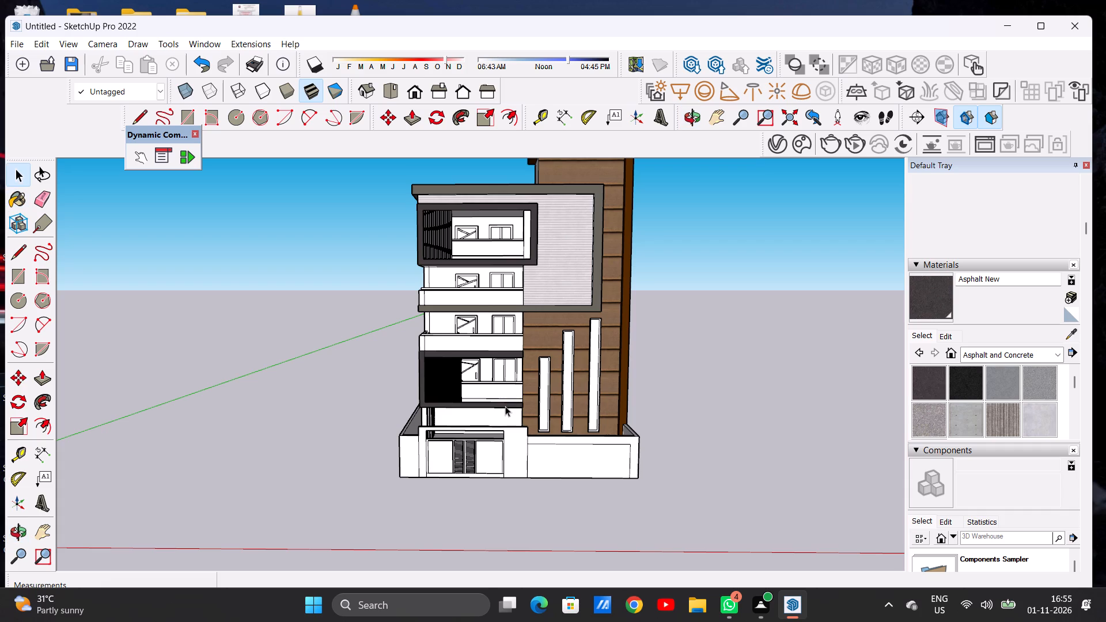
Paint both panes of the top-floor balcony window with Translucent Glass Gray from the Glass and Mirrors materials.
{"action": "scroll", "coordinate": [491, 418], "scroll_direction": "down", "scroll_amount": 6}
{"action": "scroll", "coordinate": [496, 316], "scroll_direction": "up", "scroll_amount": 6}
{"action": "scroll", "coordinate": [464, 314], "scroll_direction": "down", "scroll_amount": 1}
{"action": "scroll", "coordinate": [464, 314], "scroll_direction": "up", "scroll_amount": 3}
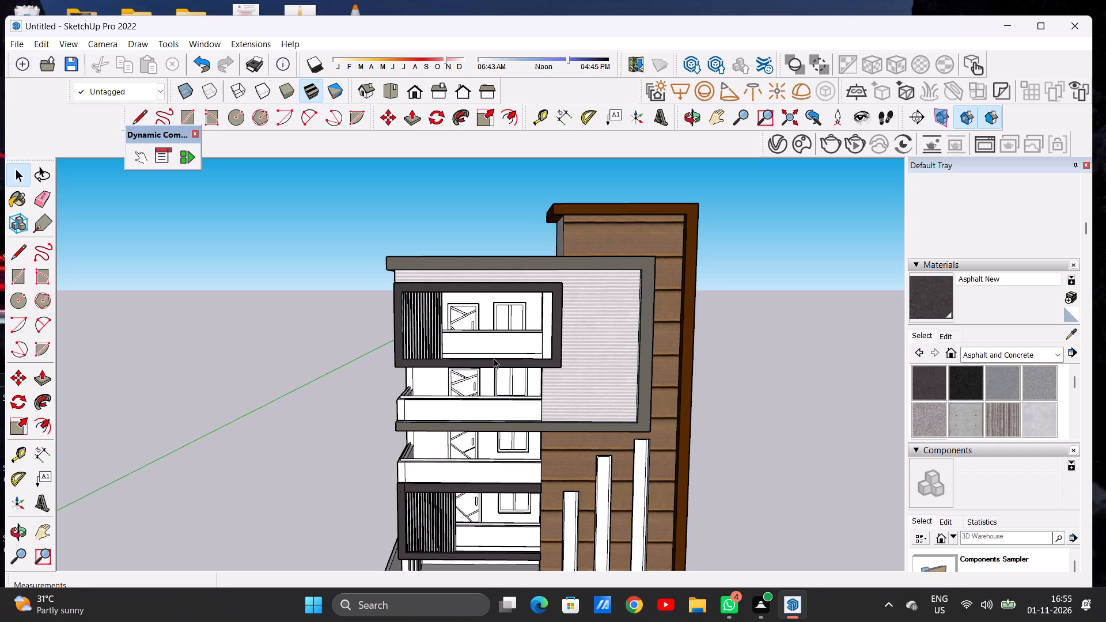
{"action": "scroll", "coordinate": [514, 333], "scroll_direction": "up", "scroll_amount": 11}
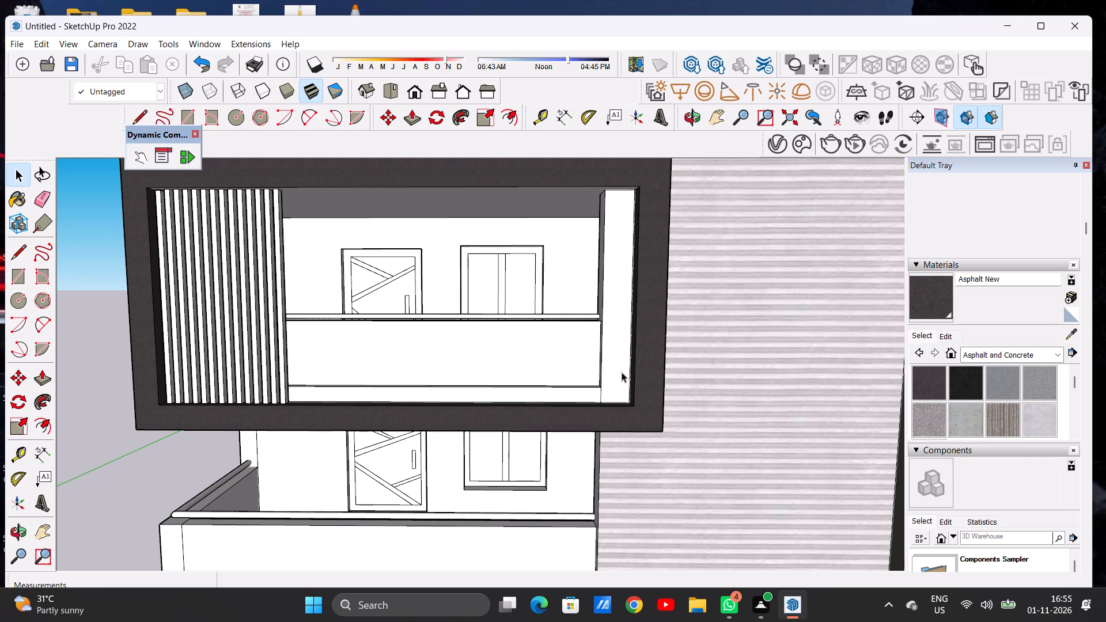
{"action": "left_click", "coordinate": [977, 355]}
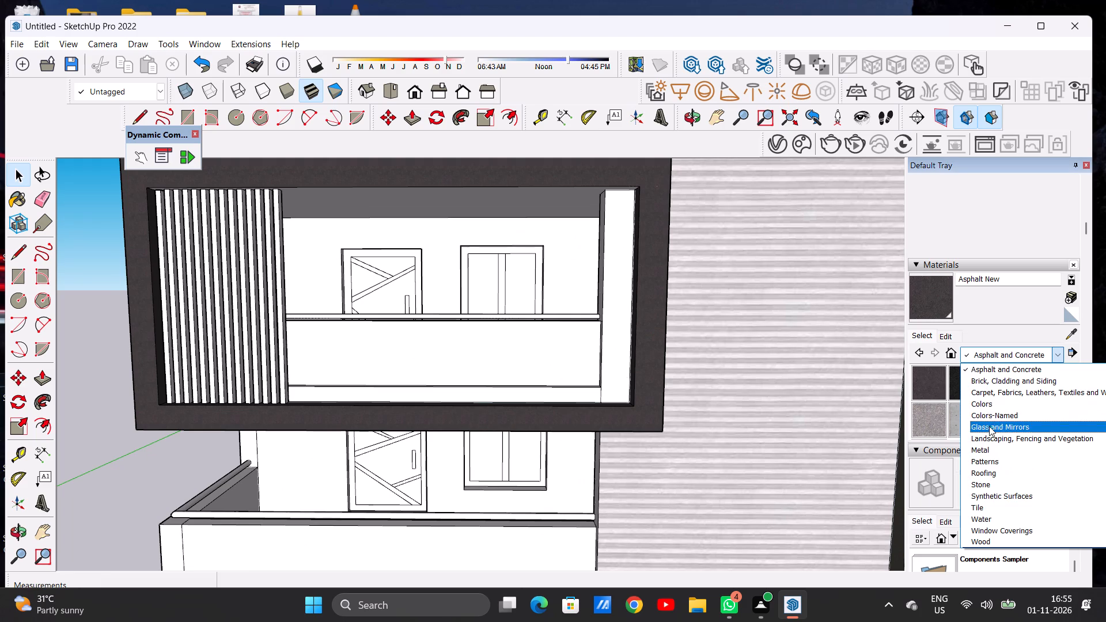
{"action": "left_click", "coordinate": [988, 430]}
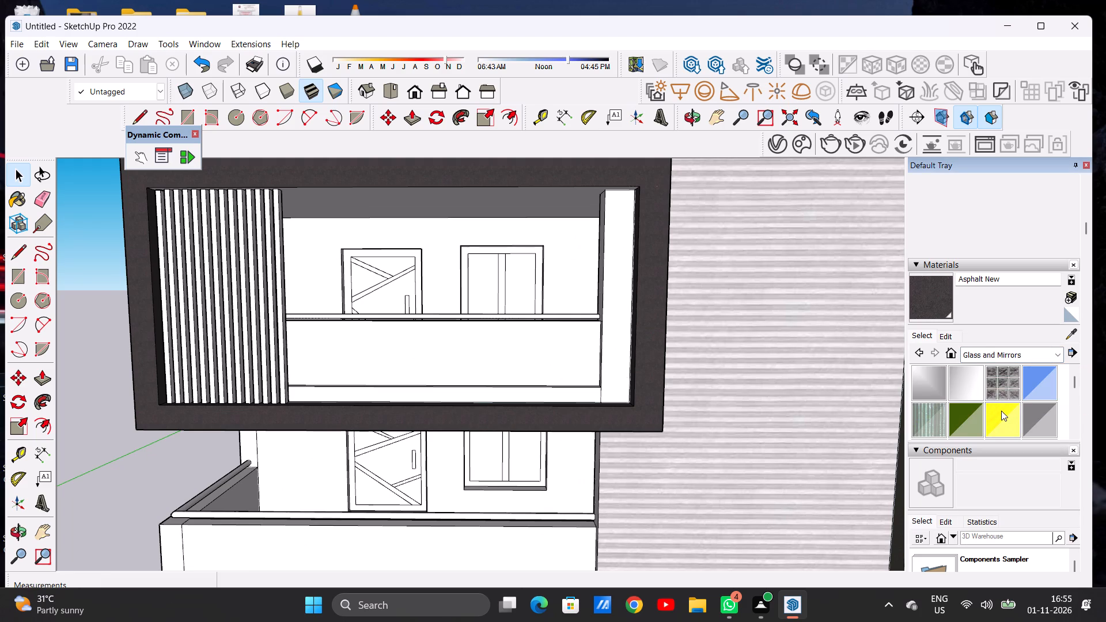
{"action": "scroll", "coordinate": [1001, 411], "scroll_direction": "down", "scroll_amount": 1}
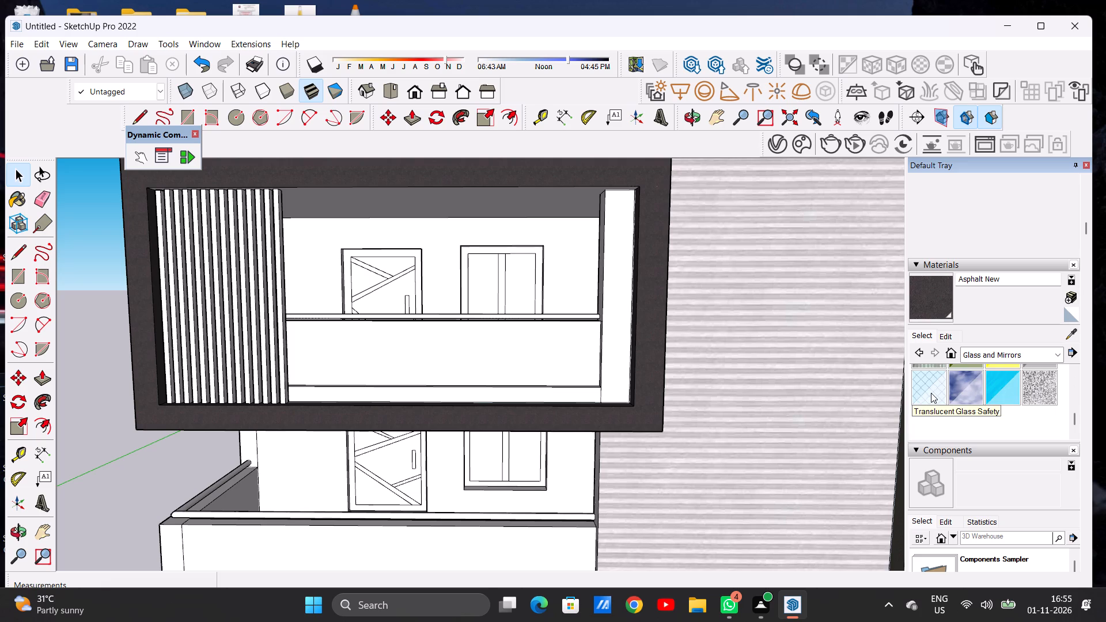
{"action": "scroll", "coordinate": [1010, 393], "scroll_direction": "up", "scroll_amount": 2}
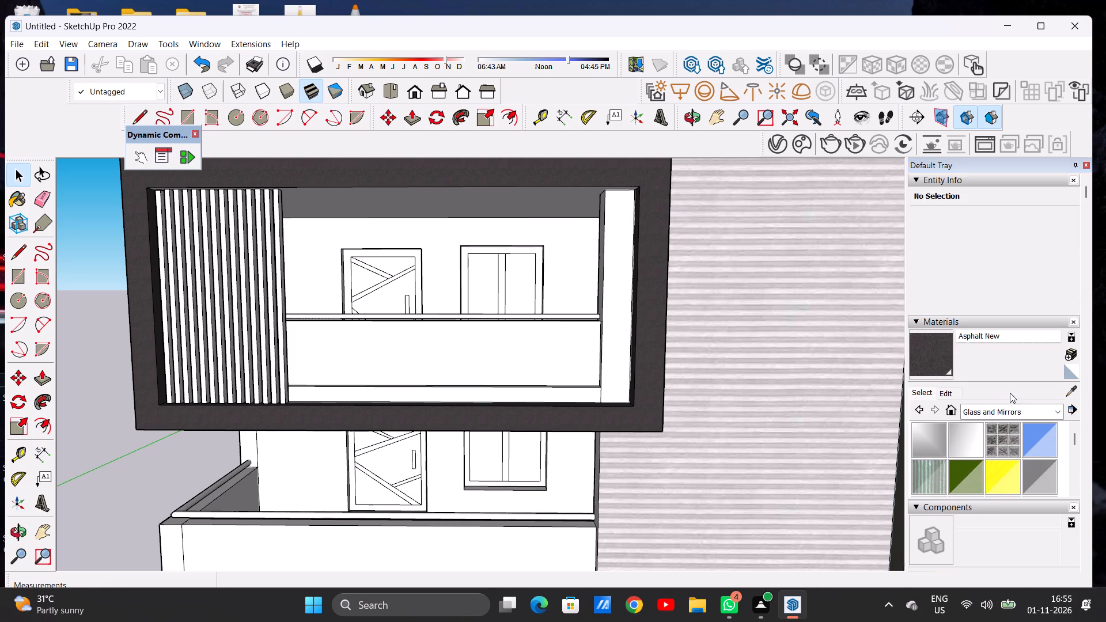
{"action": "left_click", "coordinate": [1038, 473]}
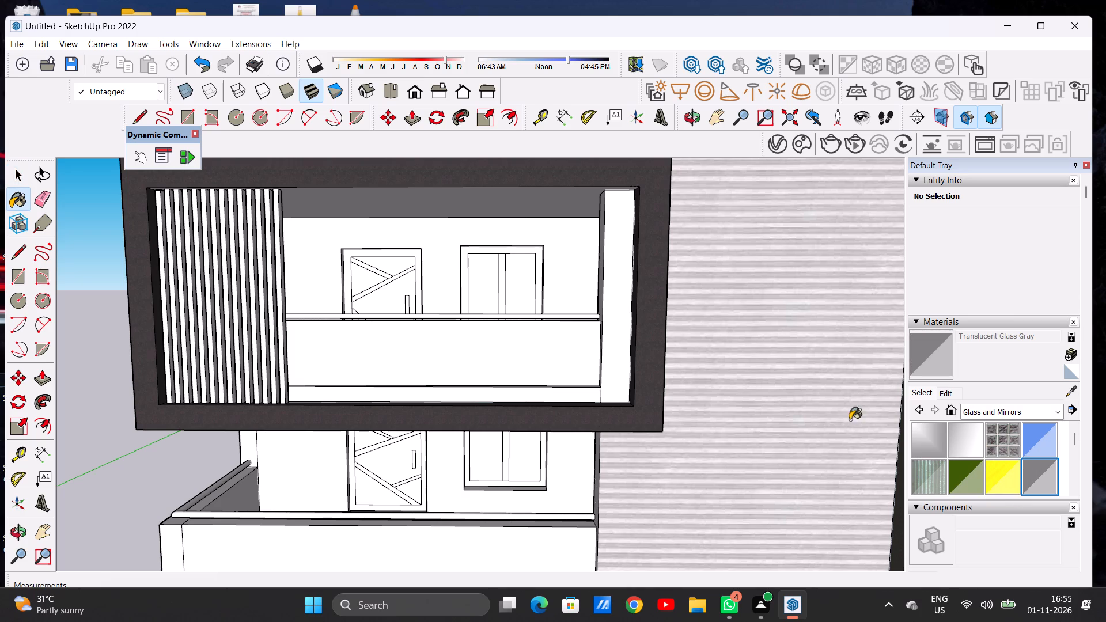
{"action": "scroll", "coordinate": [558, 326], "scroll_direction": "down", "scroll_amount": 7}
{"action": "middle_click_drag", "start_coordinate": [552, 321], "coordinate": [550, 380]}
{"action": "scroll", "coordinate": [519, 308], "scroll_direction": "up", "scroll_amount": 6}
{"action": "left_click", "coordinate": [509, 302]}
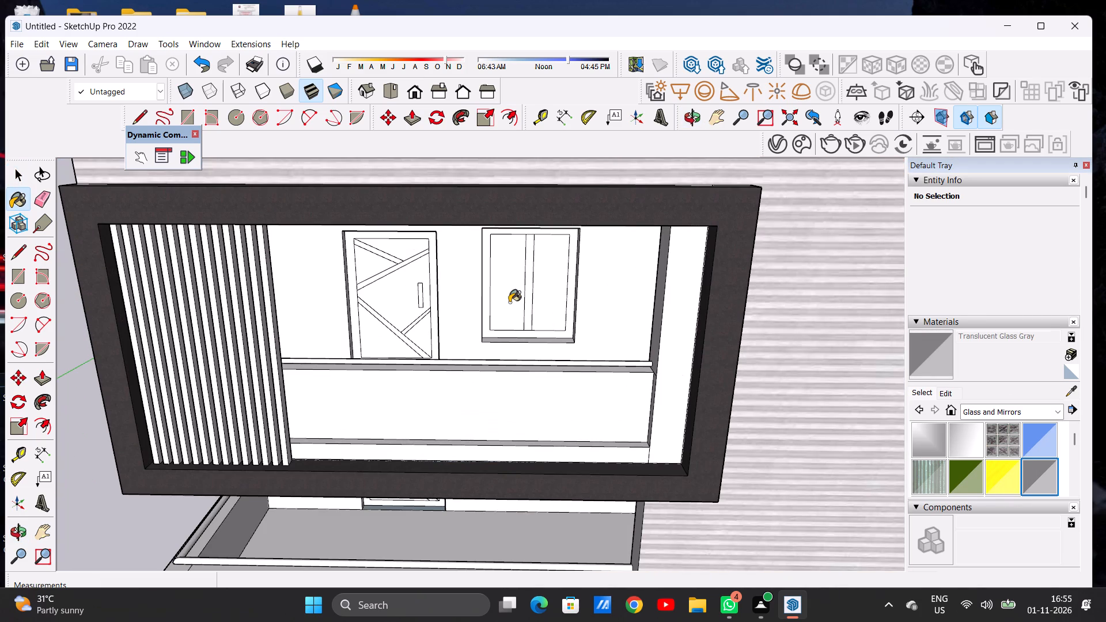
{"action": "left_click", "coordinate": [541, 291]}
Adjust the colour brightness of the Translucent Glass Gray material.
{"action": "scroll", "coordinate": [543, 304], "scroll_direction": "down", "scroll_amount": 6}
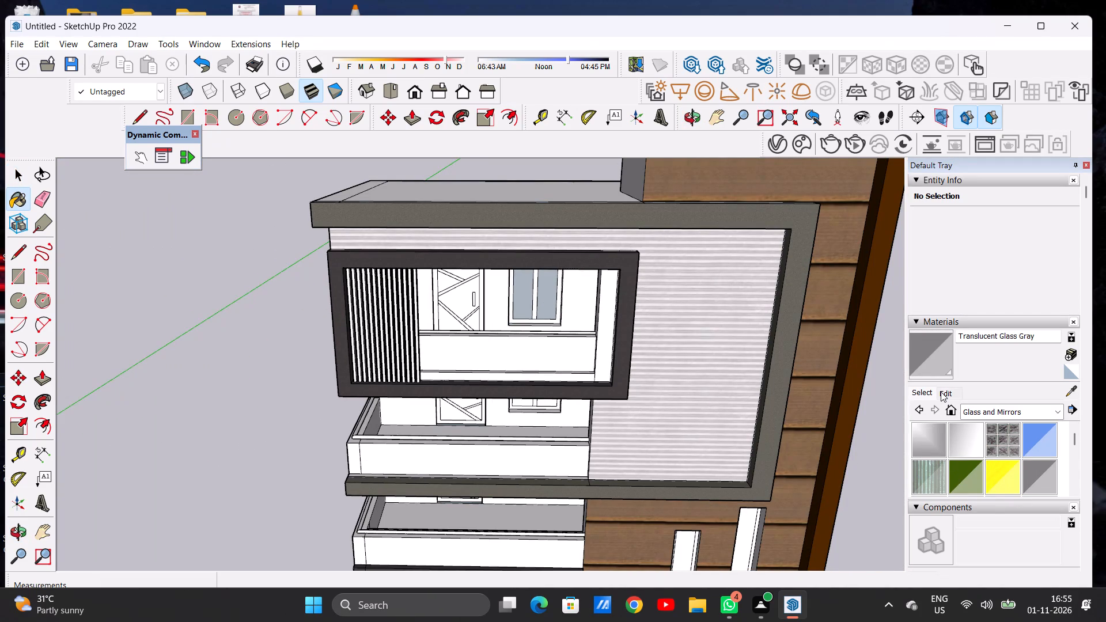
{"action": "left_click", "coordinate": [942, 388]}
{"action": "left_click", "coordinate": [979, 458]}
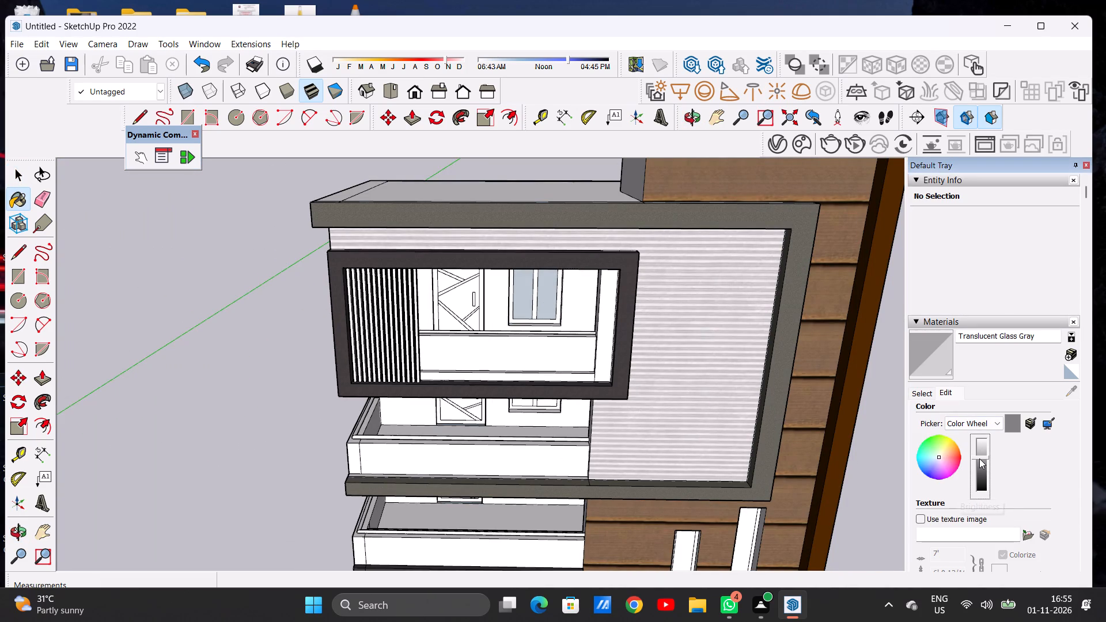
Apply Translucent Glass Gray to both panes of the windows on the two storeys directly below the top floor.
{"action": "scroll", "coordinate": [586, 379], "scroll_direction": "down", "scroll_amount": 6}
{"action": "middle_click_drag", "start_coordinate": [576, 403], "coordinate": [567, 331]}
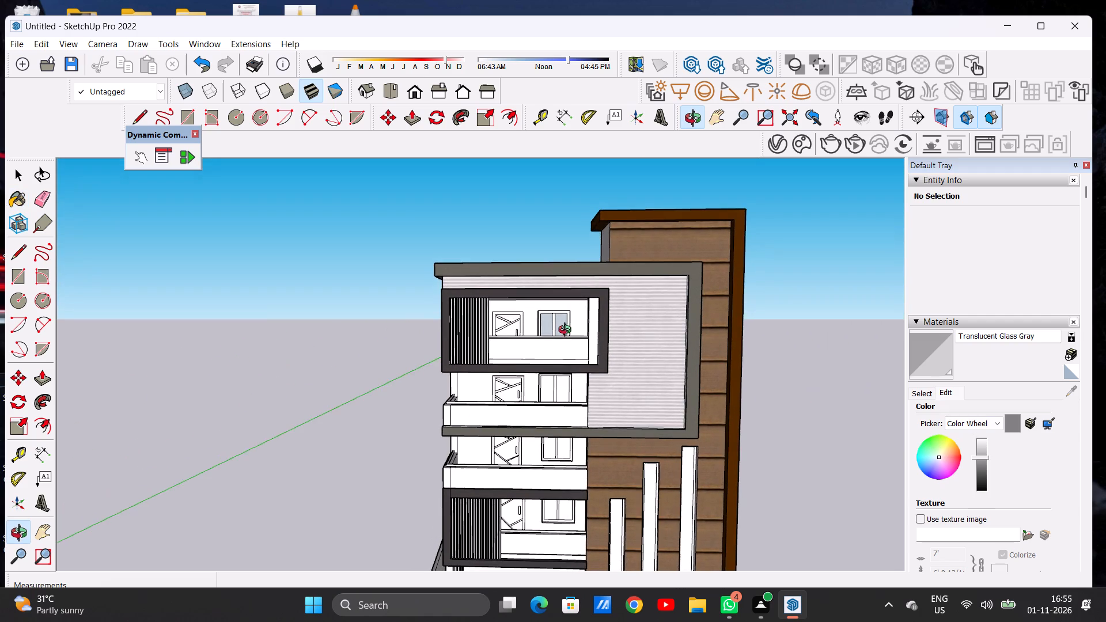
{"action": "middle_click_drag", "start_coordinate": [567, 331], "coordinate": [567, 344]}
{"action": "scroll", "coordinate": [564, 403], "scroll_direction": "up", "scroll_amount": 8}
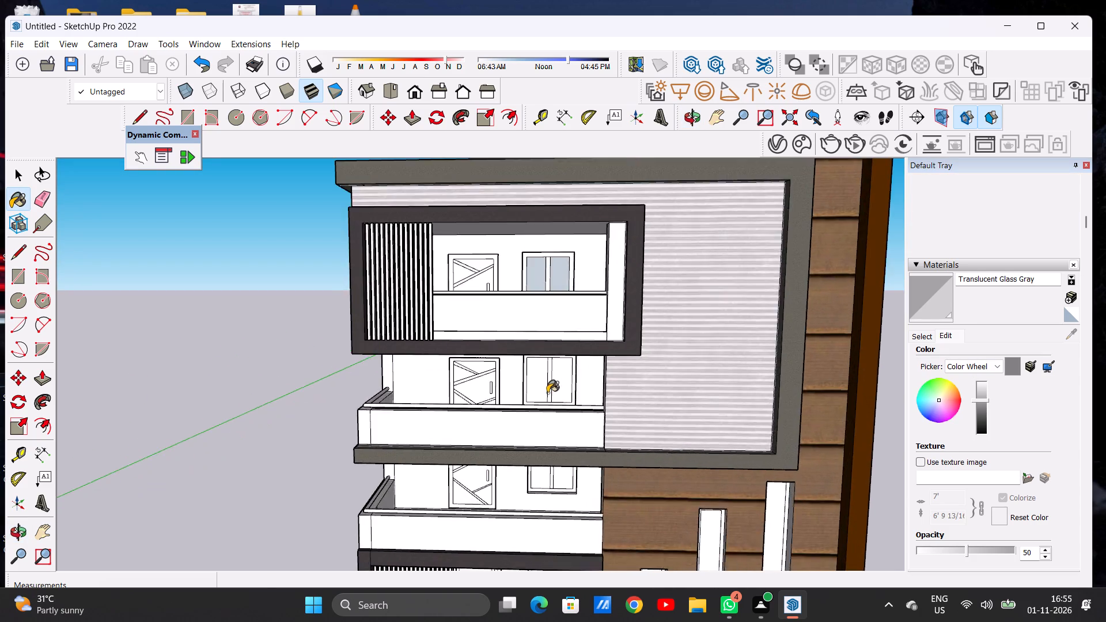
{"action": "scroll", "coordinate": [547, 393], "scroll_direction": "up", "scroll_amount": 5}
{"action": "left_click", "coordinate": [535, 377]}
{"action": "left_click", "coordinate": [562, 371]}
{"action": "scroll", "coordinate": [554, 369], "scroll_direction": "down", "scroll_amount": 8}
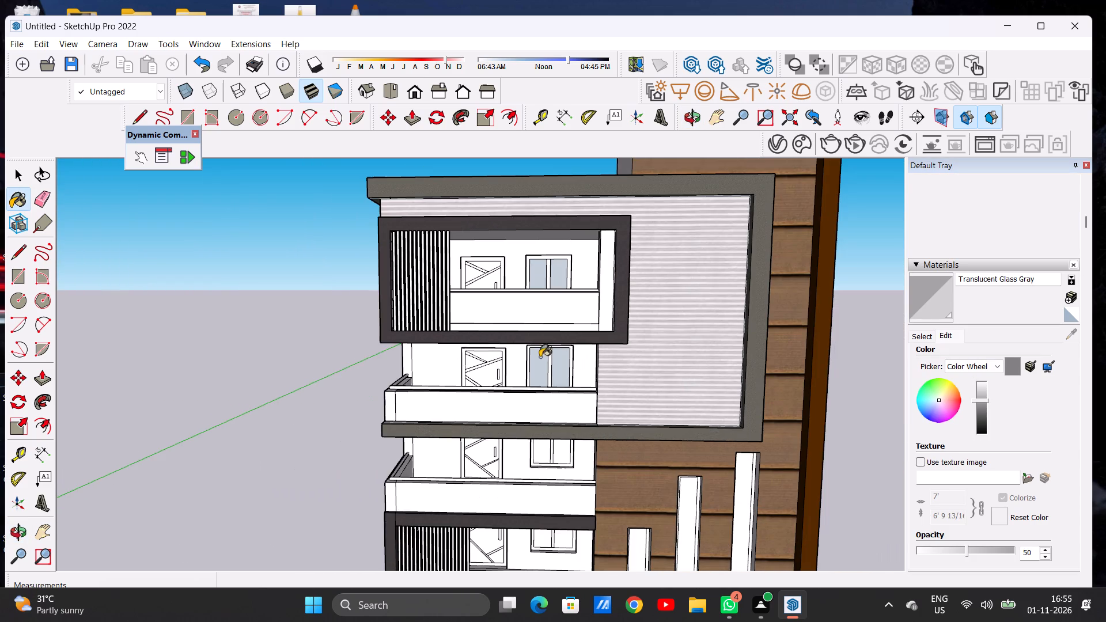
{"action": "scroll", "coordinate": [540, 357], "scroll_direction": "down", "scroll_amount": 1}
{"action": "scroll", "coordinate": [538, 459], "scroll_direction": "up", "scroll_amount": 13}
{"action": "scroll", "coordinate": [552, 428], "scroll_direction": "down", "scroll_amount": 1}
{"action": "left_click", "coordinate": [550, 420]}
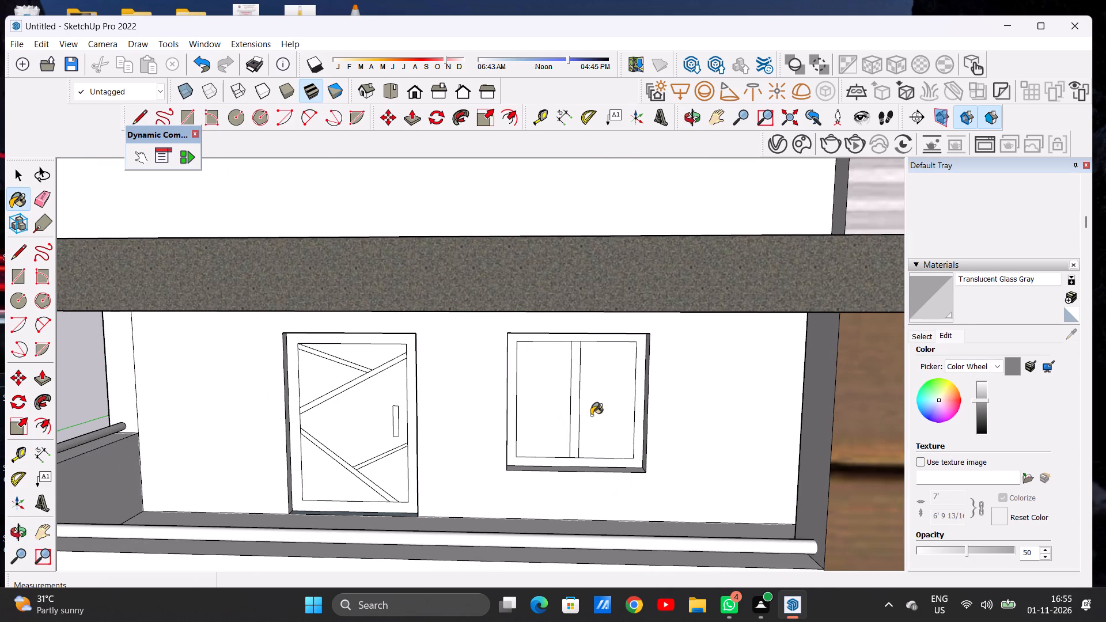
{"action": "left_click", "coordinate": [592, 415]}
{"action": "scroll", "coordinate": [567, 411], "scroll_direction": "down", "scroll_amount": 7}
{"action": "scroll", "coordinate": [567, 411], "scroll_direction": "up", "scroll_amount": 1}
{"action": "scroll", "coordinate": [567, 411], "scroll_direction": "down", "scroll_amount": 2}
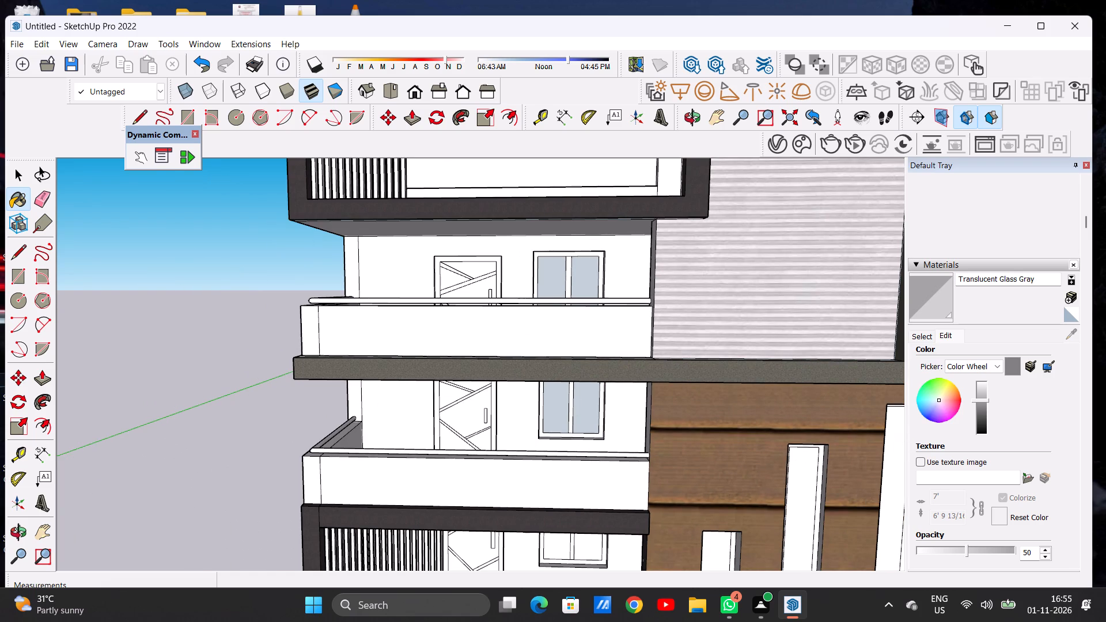
Paint the panes of the two middle-storey windows with Translucent Glass Safety from the Glass and Mirrors materials.
{"action": "left_click", "coordinate": [927, 334]}
{"action": "scroll", "coordinate": [972, 404], "scroll_direction": "down", "scroll_amount": 3}
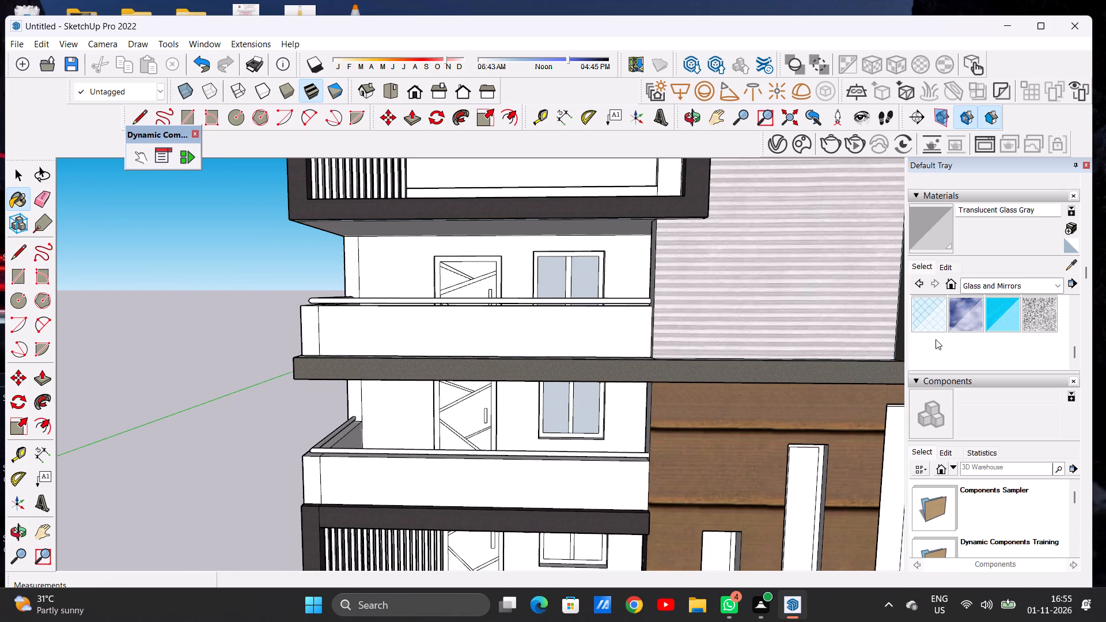
{"action": "left_click", "coordinate": [928, 324]}
{"action": "scroll", "coordinate": [566, 438], "scroll_direction": "up", "scroll_amount": 6}
{"action": "left_click", "coordinate": [556, 399]}
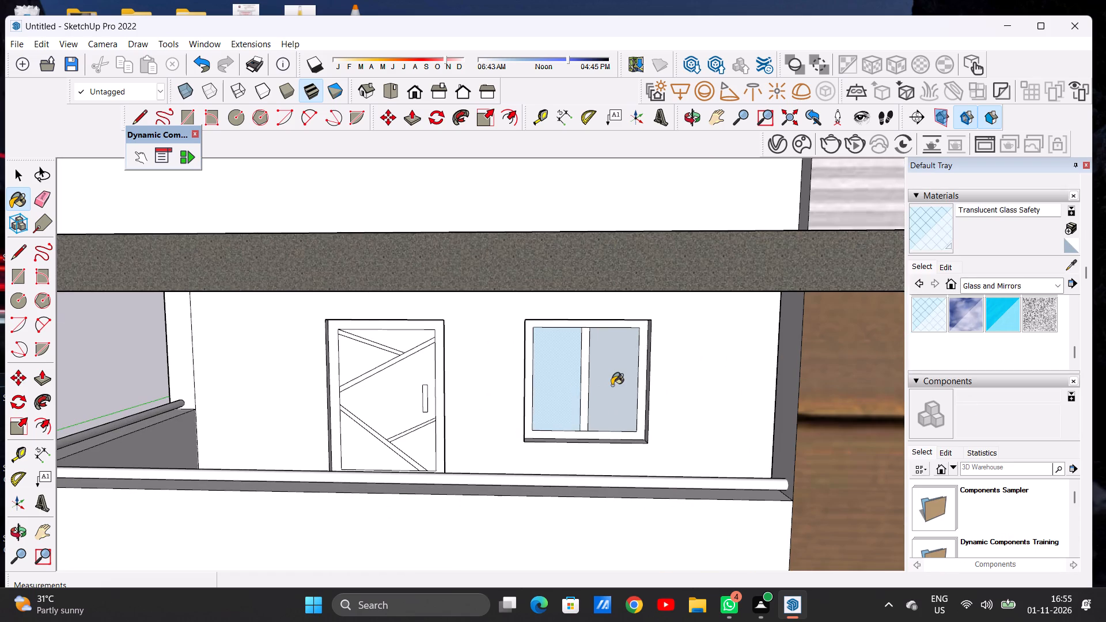
{"action": "left_click", "coordinate": [612, 385]}
{"action": "scroll", "coordinate": [579, 431], "scroll_direction": "down", "scroll_amount": 11}
{"action": "scroll", "coordinate": [567, 336], "scroll_direction": "up", "scroll_amount": 14}
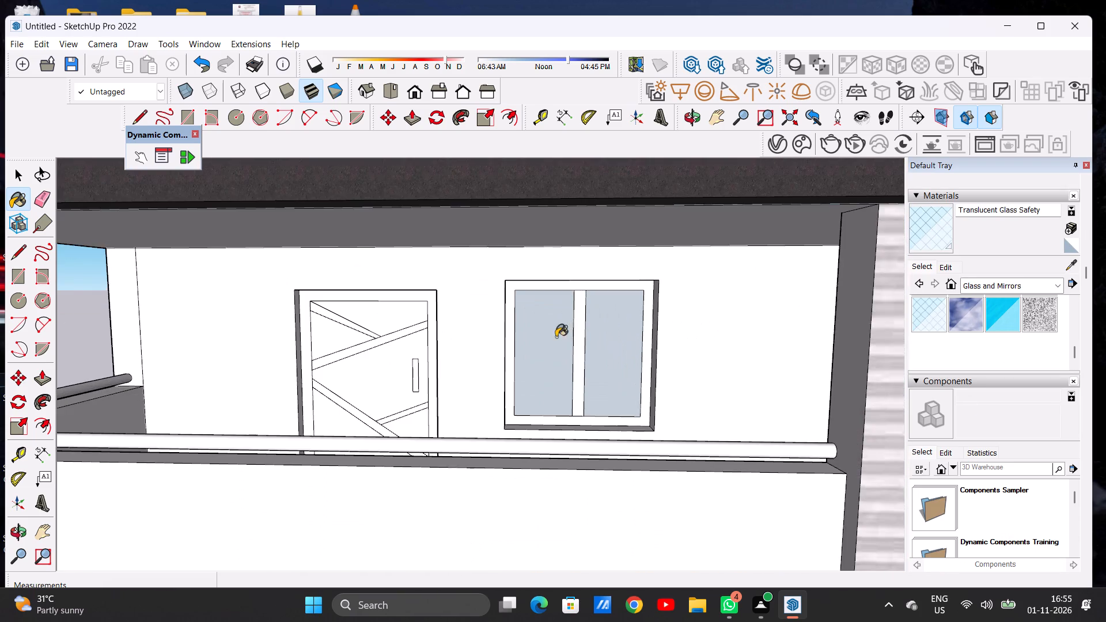
{"action": "left_click", "coordinate": [550, 337]}
{"action": "left_click", "coordinate": [614, 339]}
Paint both panes of the top-floor balcony window with Translucent Glass Safety.
{"action": "scroll", "coordinate": [567, 357], "scroll_direction": "down", "scroll_amount": 1}
{"action": "scroll", "coordinate": [566, 358], "scroll_direction": "up", "scroll_amount": 1}
{"action": "scroll", "coordinate": [566, 358], "scroll_direction": "down", "scroll_amount": 13}
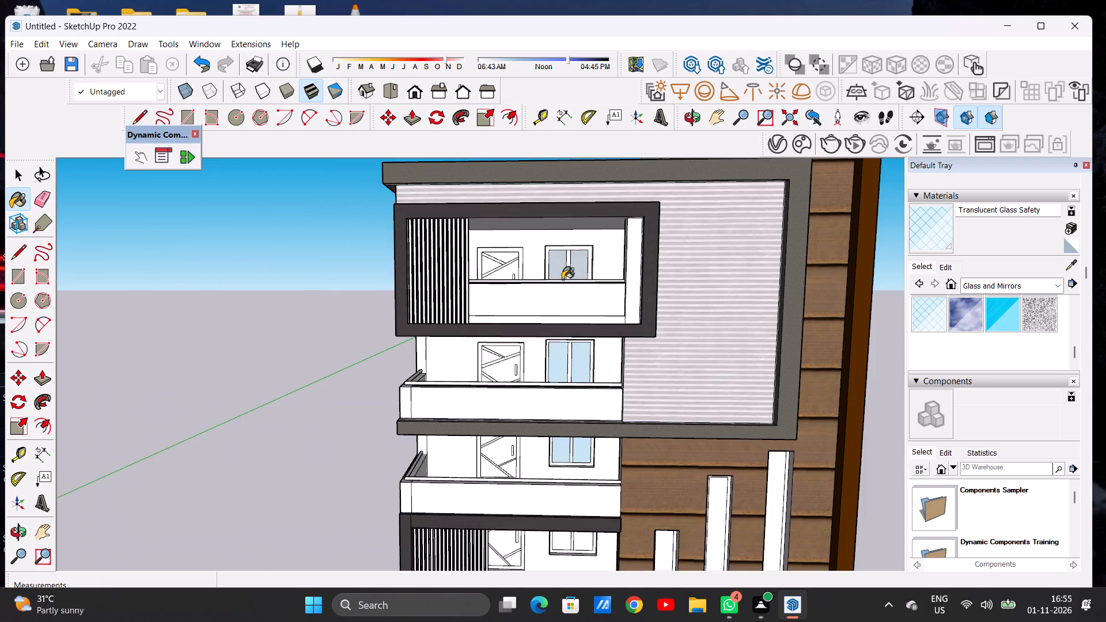
{"action": "scroll", "coordinate": [556, 252], "scroll_direction": "down", "scroll_amount": 1}
{"action": "scroll", "coordinate": [556, 252], "scroll_direction": "up", "scroll_amount": 13}
{"action": "left_click", "coordinate": [562, 257]}
{"action": "left_click", "coordinate": [623, 263]}
Paint both panes of the window behind the lowest slatted balcony with Translucent Glass Safety.
{"action": "scroll", "coordinate": [574, 271], "scroll_direction": "down", "scroll_amount": 2}
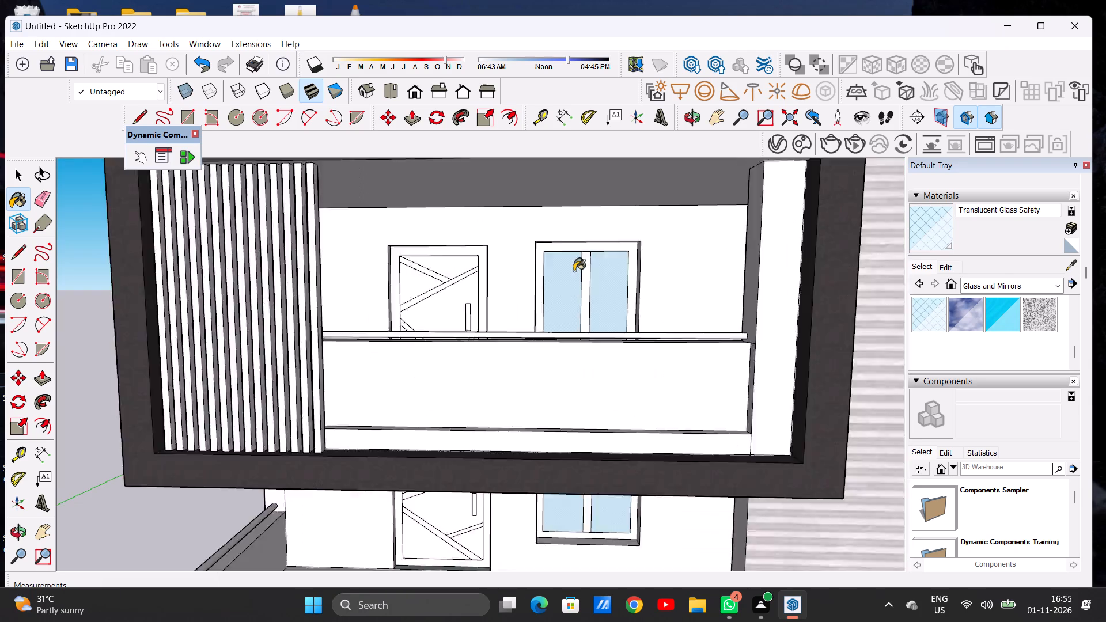
{"action": "scroll", "coordinate": [574, 271], "scroll_direction": "down", "scroll_amount": 19}
{"action": "scroll", "coordinate": [571, 271], "scroll_direction": "down", "scroll_amount": 4}
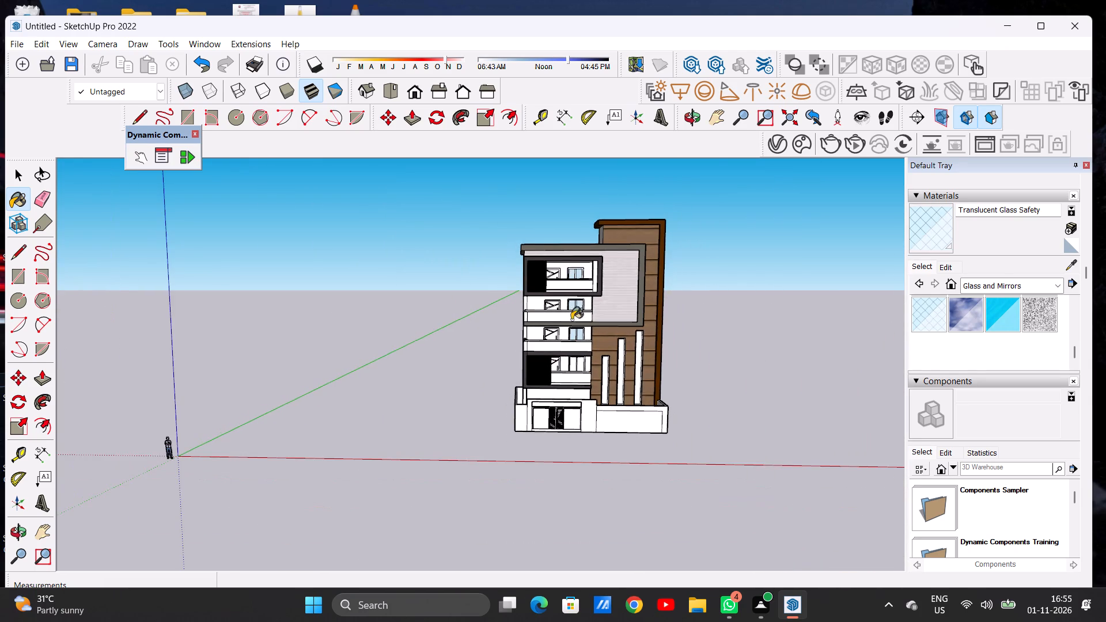
{"action": "scroll", "coordinate": [589, 389], "scroll_direction": "up", "scroll_amount": 17}
{"action": "scroll", "coordinate": [571, 329], "scroll_direction": "down", "scroll_amount": 1}
{"action": "scroll", "coordinate": [571, 329], "scroll_direction": "up", "scroll_amount": 3}
{"action": "scroll", "coordinate": [571, 329], "scroll_direction": "down", "scroll_amount": 1}
{"action": "scroll", "coordinate": [571, 329], "scroll_direction": "up", "scroll_amount": 4}
{"action": "scroll", "coordinate": [571, 329], "scroll_direction": "down", "scroll_amount": 1}
{"action": "scroll", "coordinate": [571, 329], "scroll_direction": "up", "scroll_amount": 2}
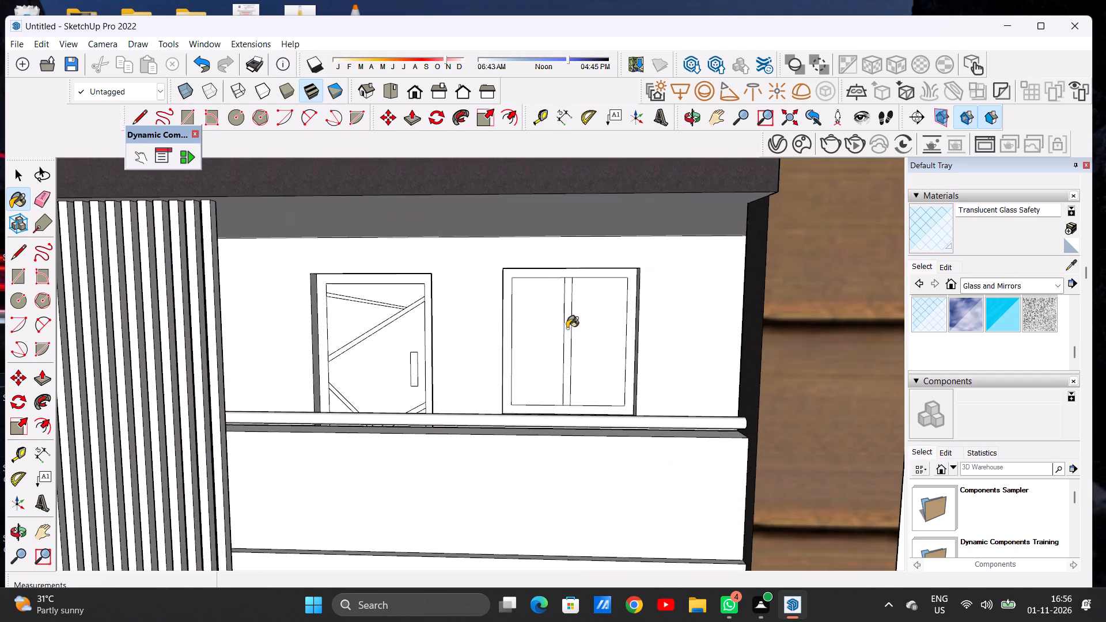
{"action": "left_click", "coordinate": [536, 323]}
{"action": "left_click", "coordinate": [613, 323]}
{"action": "scroll", "coordinate": [572, 337], "scroll_direction": "down", "scroll_amount": 15}
{"action": "middle_click_drag", "start_coordinate": [561, 337], "coordinate": [562, 371]}
{"action": "scroll", "coordinate": [496, 361], "scroll_direction": "down", "scroll_amount": 8}
{"action": "middle_click_drag", "start_coordinate": [522, 343], "coordinate": [532, 324]}
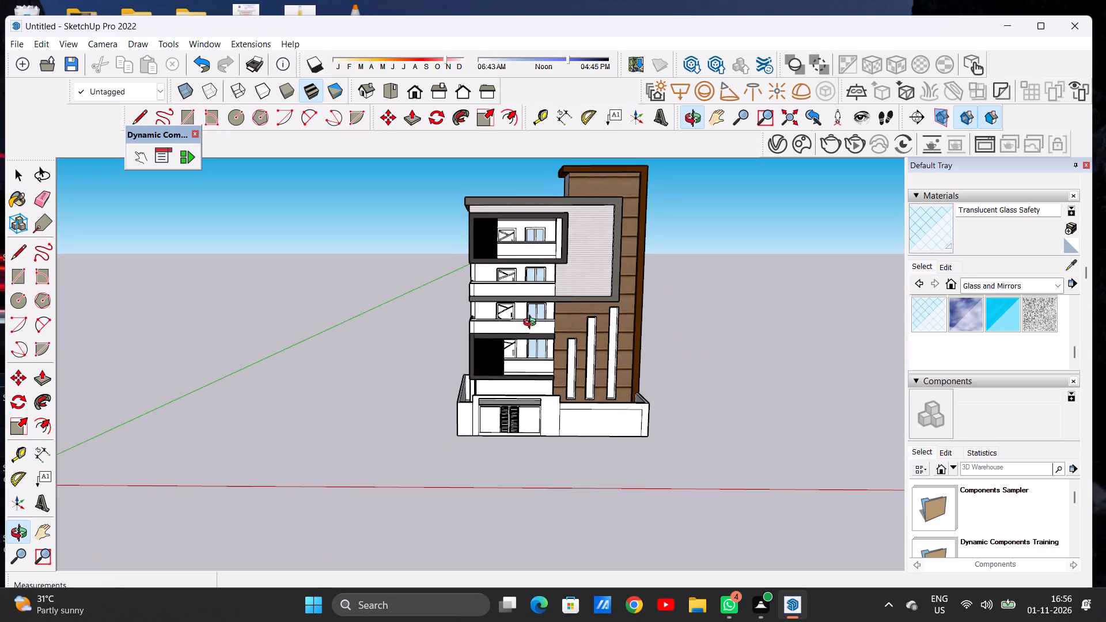
{"action": "middle_click_drag", "start_coordinate": [532, 324], "coordinate": [528, 329]}
{"action": "scroll", "coordinate": [551, 333], "scroll_direction": "up", "scroll_amount": 5}
{"action": "scroll", "coordinate": [551, 333], "scroll_direction": "down", "scroll_amount": 1}
{"action": "scroll", "coordinate": [551, 333], "scroll_direction": "up", "scroll_amount": 2}
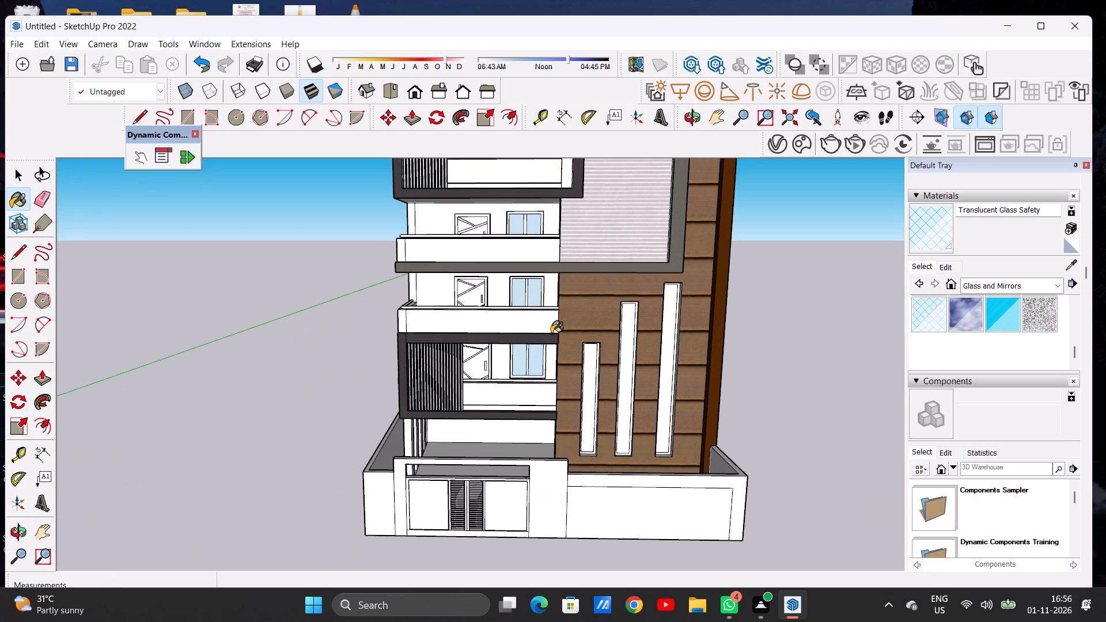
{"action": "key", "text": "space"}
Paint the frame and mullion of the window behind the lowest slatted balcony with Wood Veneer 01 from the Wood materials.
{"action": "left_click", "coordinate": [974, 288]}
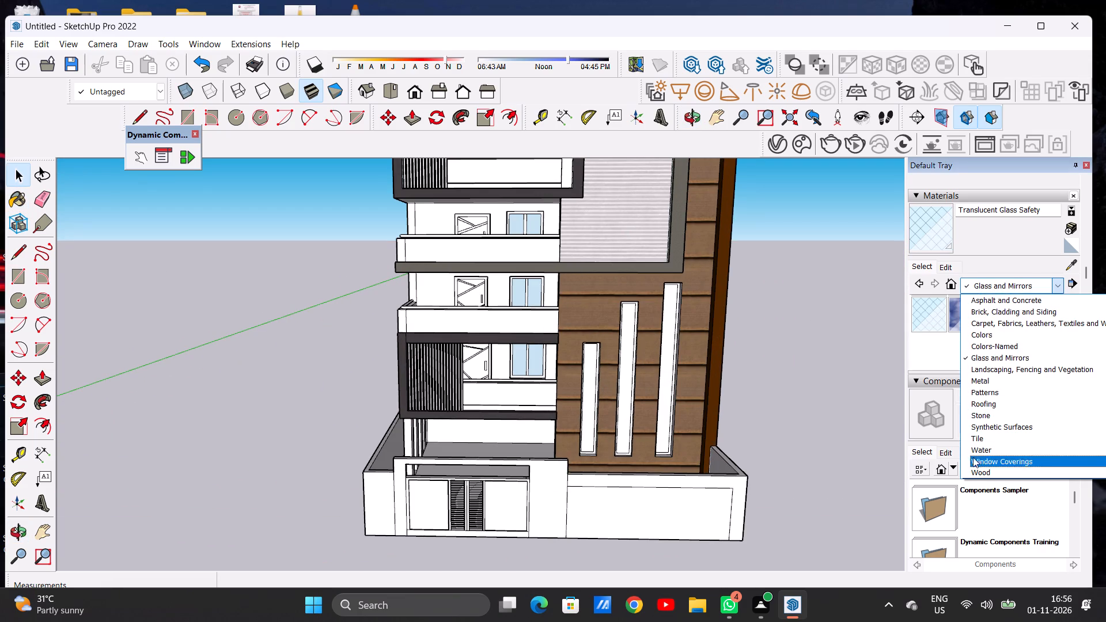
{"action": "left_click", "coordinate": [970, 468]}
{"action": "scroll", "coordinate": [986, 355], "scroll_direction": "down", "scroll_amount": 1}
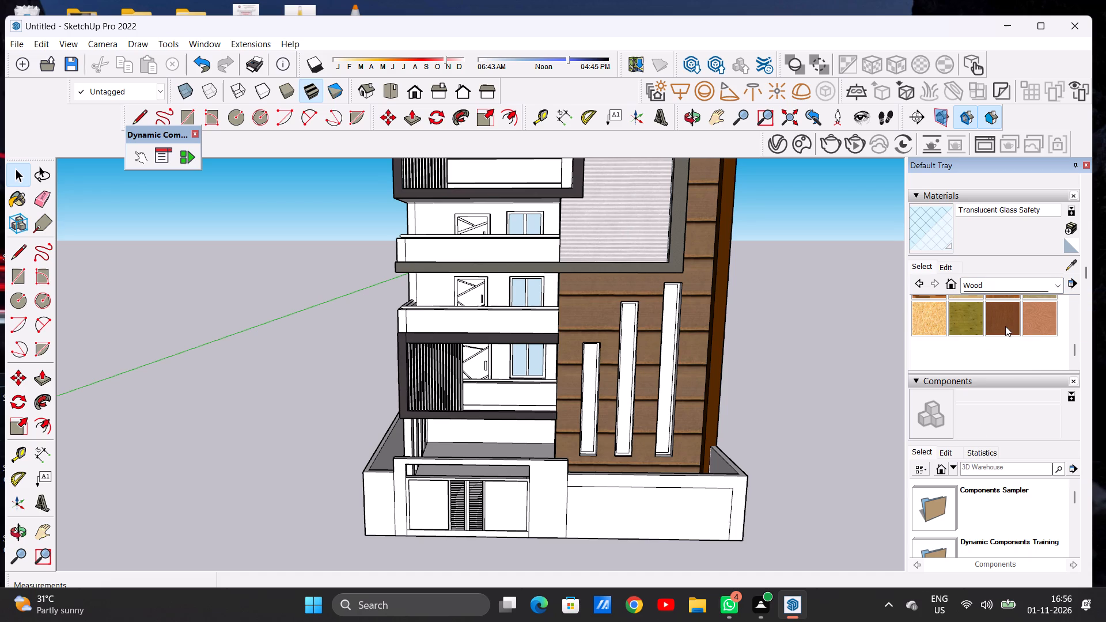
{"action": "left_click", "coordinate": [1005, 326]}
{"action": "scroll", "coordinate": [548, 358], "scroll_direction": "up", "scroll_amount": 3}
{"action": "scroll", "coordinate": [540, 362], "scroll_direction": "down", "scroll_amount": 1}
{"action": "scroll", "coordinate": [535, 364], "scroll_direction": "up", "scroll_amount": 4}
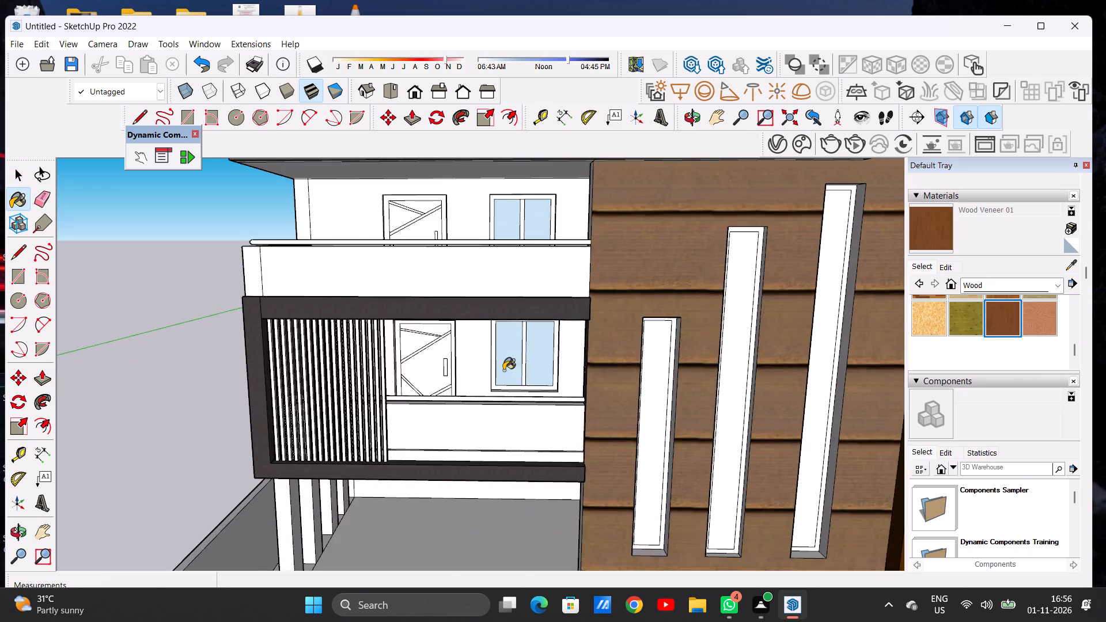
{"action": "scroll", "coordinate": [503, 370], "scroll_direction": "up", "scroll_amount": 2}
{"action": "scroll", "coordinate": [505, 370], "scroll_direction": "down", "scroll_amount": 1}
{"action": "scroll", "coordinate": [505, 370], "scroll_direction": "up", "scroll_amount": 6}
{"action": "scroll", "coordinate": [488, 374], "scroll_direction": "down", "scroll_amount": 1}
{"action": "scroll", "coordinate": [488, 374], "scroll_direction": "up", "scroll_amount": 6}
{"action": "left_click", "coordinate": [483, 369]}
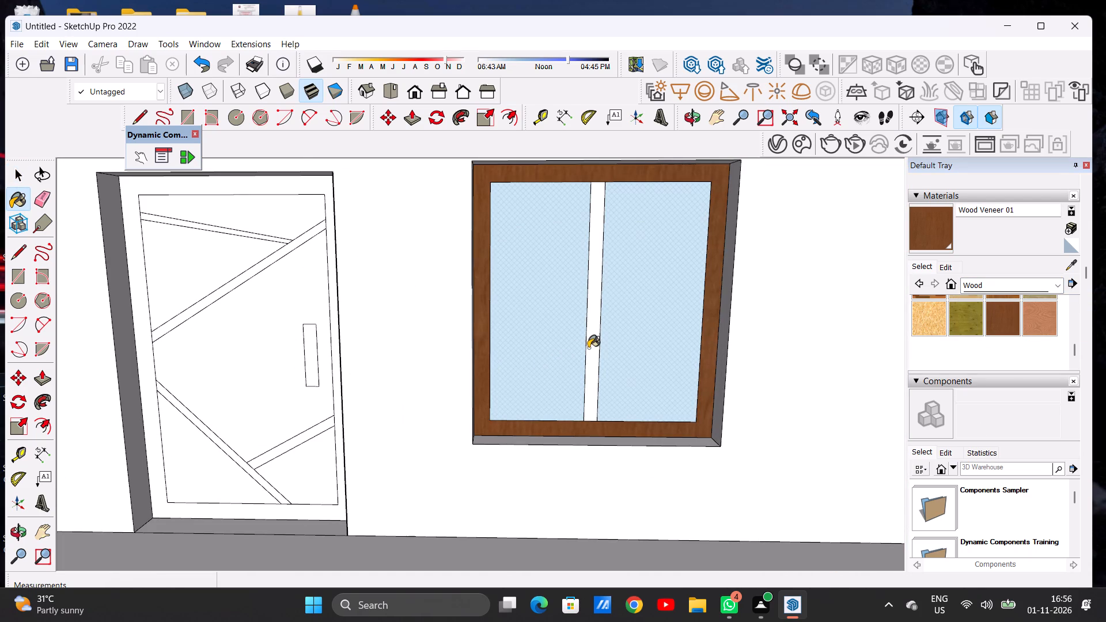
{"action": "left_click", "coordinate": [591, 337]}
Darken the colour of the Wood Veneer 01 material to a deeper brown.
{"action": "left_click", "coordinate": [945, 268]}
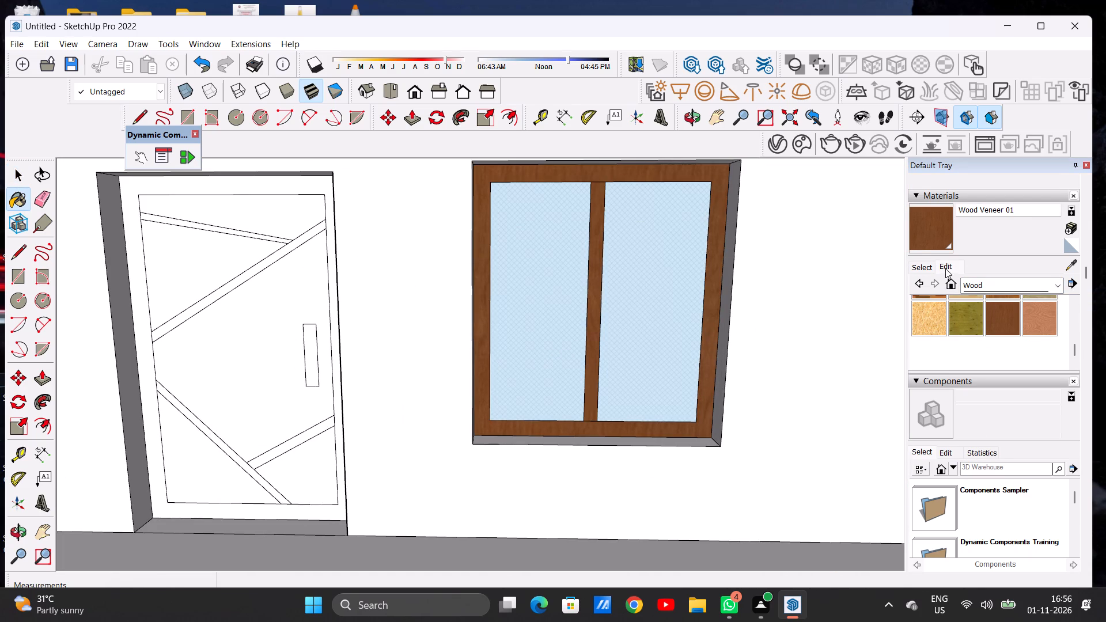
{"action": "left_click", "coordinate": [982, 346]}
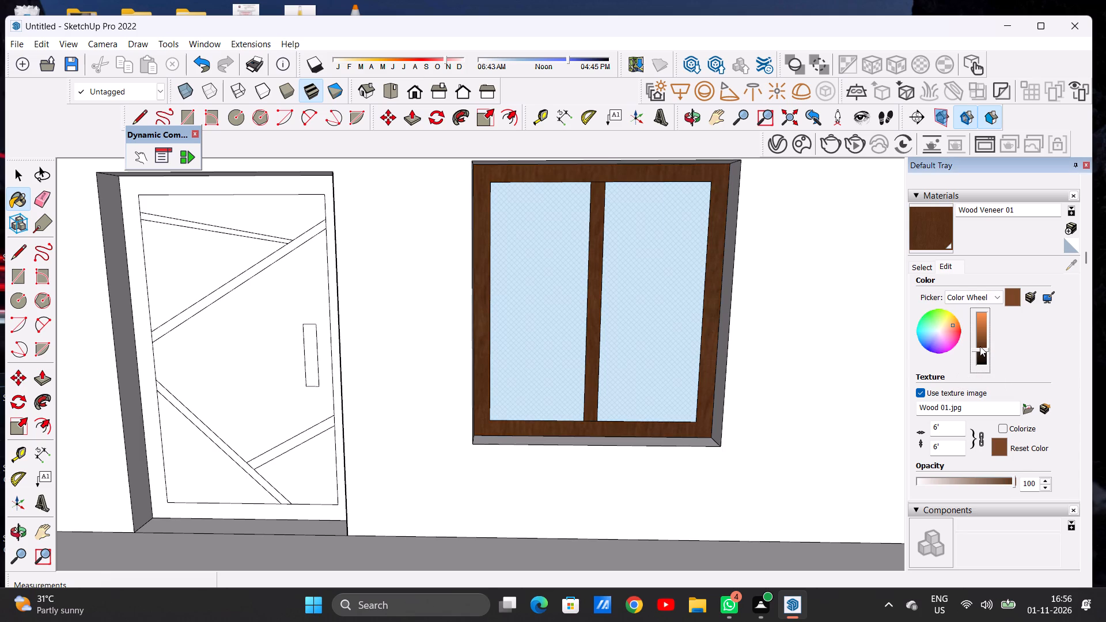
{"action": "left_click", "coordinate": [980, 346]}
Paint the frame and mullion of the window directly above the lowest slatted balcony with Wood Veneer 01.
{"action": "scroll", "coordinate": [555, 379], "scroll_direction": "down", "scroll_amount": 1}
{"action": "scroll", "coordinate": [554, 380], "scroll_direction": "up", "scroll_amount": 1}
{"action": "scroll", "coordinate": [553, 381], "scroll_direction": "down", "scroll_amount": 10}
{"action": "scroll", "coordinate": [470, 403], "scroll_direction": "down", "scroll_amount": 7}
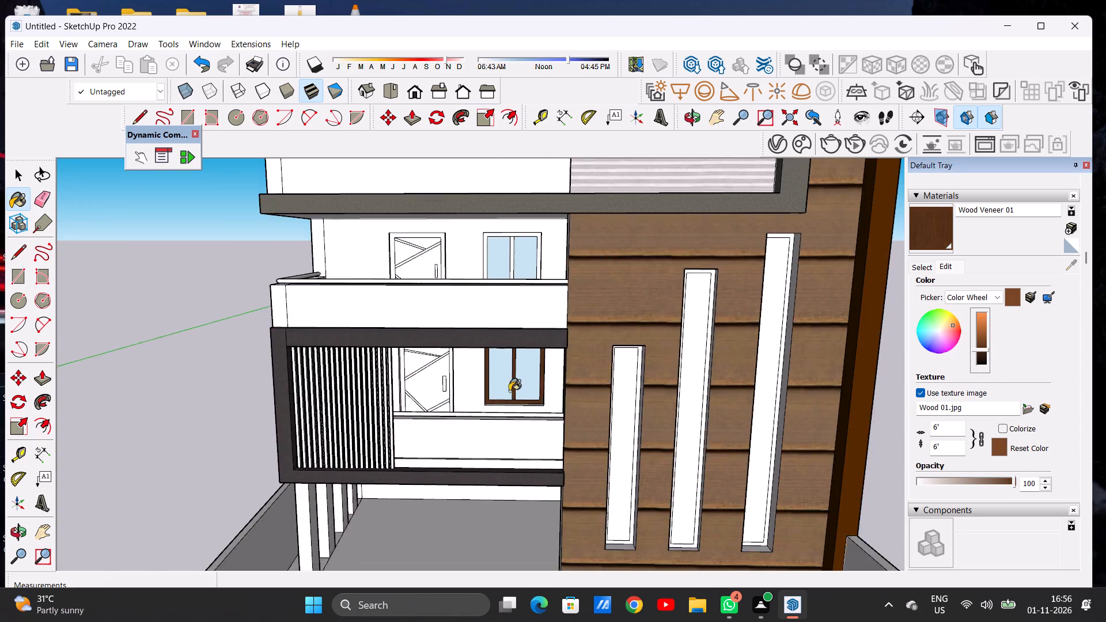
{"action": "scroll", "coordinate": [509, 391], "scroll_direction": "down", "scroll_amount": 3}
{"action": "scroll", "coordinate": [498, 334], "scroll_direction": "up", "scroll_amount": 5}
{"action": "scroll", "coordinate": [512, 286], "scroll_direction": "up", "scroll_amount": 7}
{"action": "scroll", "coordinate": [523, 266], "scroll_direction": "down", "scroll_amount": 1}
{"action": "scroll", "coordinate": [523, 266], "scroll_direction": "up", "scroll_amount": 12}
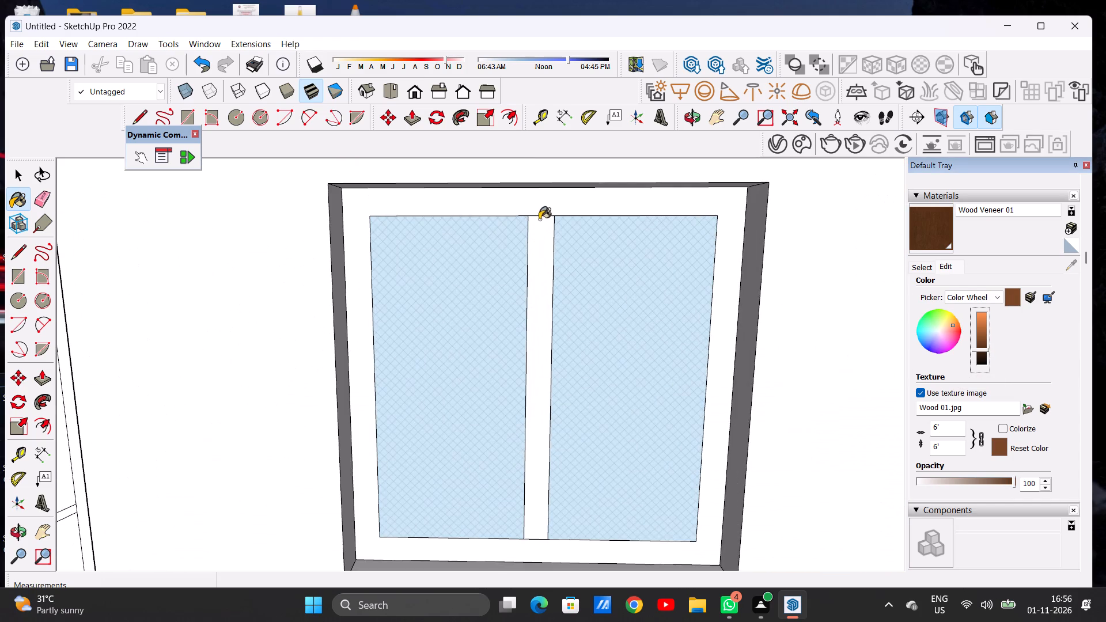
{"action": "left_click", "coordinate": [539, 203]}
{"action": "left_click", "coordinate": [539, 228]}
Paint the frame and mullion of the window on the storey directly below the top floor with Wood Veneer 01.
{"action": "scroll", "coordinate": [521, 307], "scroll_direction": "down", "scroll_amount": 2}
{"action": "scroll", "coordinate": [521, 313], "scroll_direction": "up", "scroll_amount": 1}
{"action": "scroll", "coordinate": [521, 314], "scroll_direction": "down", "scroll_amount": 12}
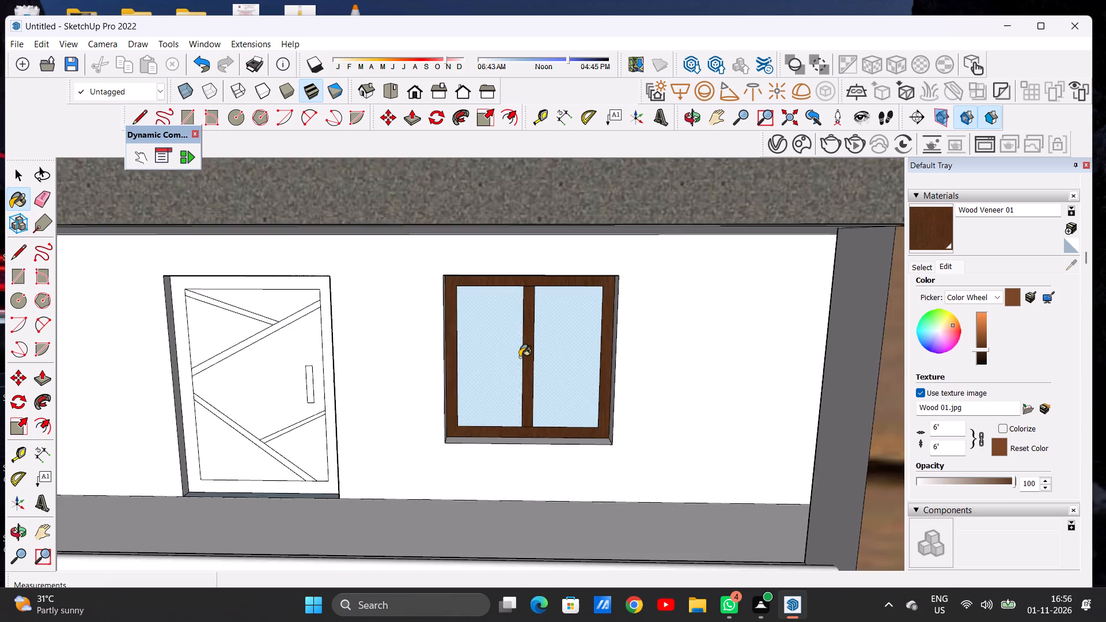
{"action": "scroll", "coordinate": [520, 357], "scroll_direction": "down", "scroll_amount": 9}
{"action": "scroll", "coordinate": [518, 225], "scroll_direction": "up", "scroll_amount": 2}
{"action": "scroll", "coordinate": [518, 225], "scroll_direction": "down", "scroll_amount": 1}
{"action": "scroll", "coordinate": [518, 225], "scroll_direction": "up", "scroll_amount": 14}
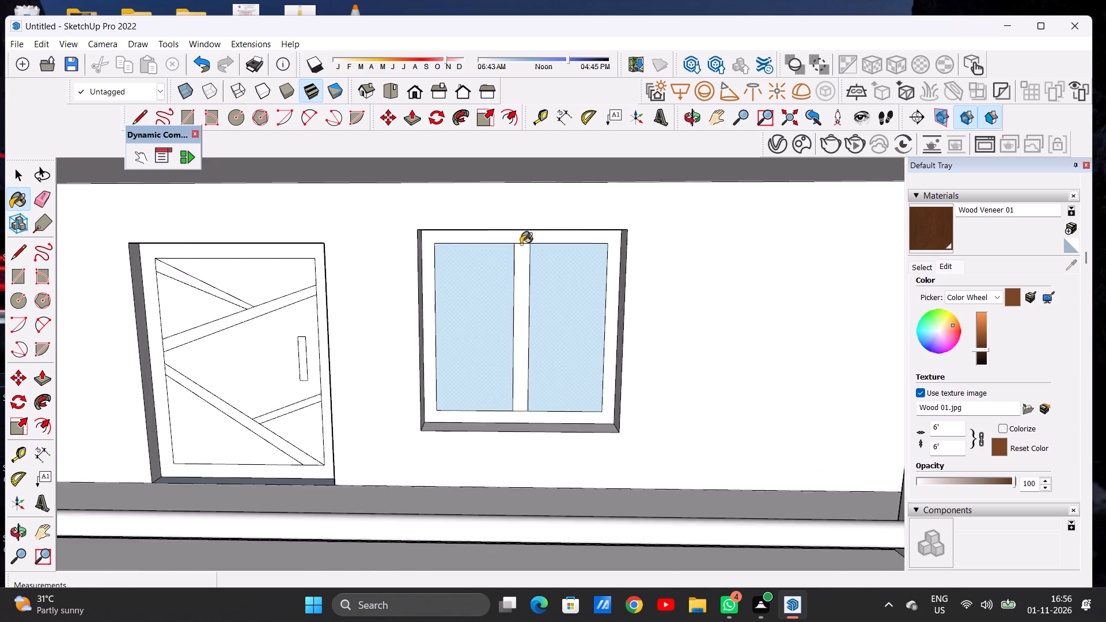
{"action": "scroll", "coordinate": [521, 244], "scroll_direction": "up", "scroll_amount": 4}
{"action": "left_click", "coordinate": [521, 239]}
{"action": "left_click", "coordinate": [522, 255]}
Paint the frame and mullion of the top-floor balcony window with Wood Veneer 01.
{"action": "scroll", "coordinate": [528, 311], "scroll_direction": "down", "scroll_amount": 8}
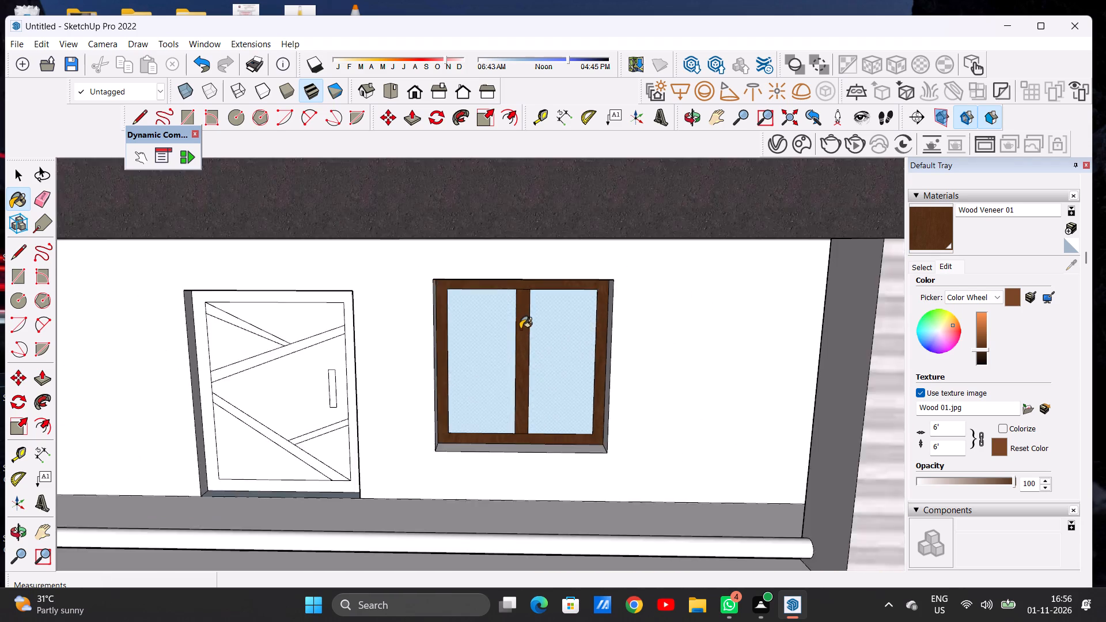
{"action": "scroll", "coordinate": [520, 329], "scroll_direction": "down", "scroll_amount": 16}
{"action": "scroll", "coordinate": [522, 276], "scroll_direction": "up", "scroll_amount": 12}
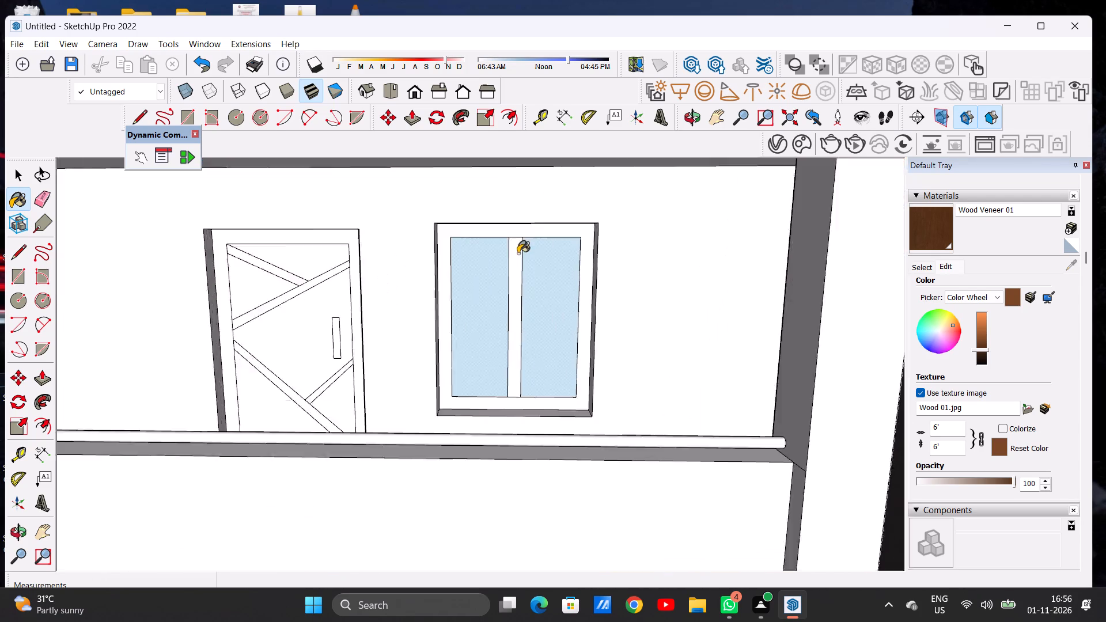
{"action": "scroll", "coordinate": [518, 253], "scroll_direction": "up", "scroll_amount": 11}
{"action": "left_click", "coordinate": [518, 204]}
{"action": "left_click", "coordinate": [516, 242]}
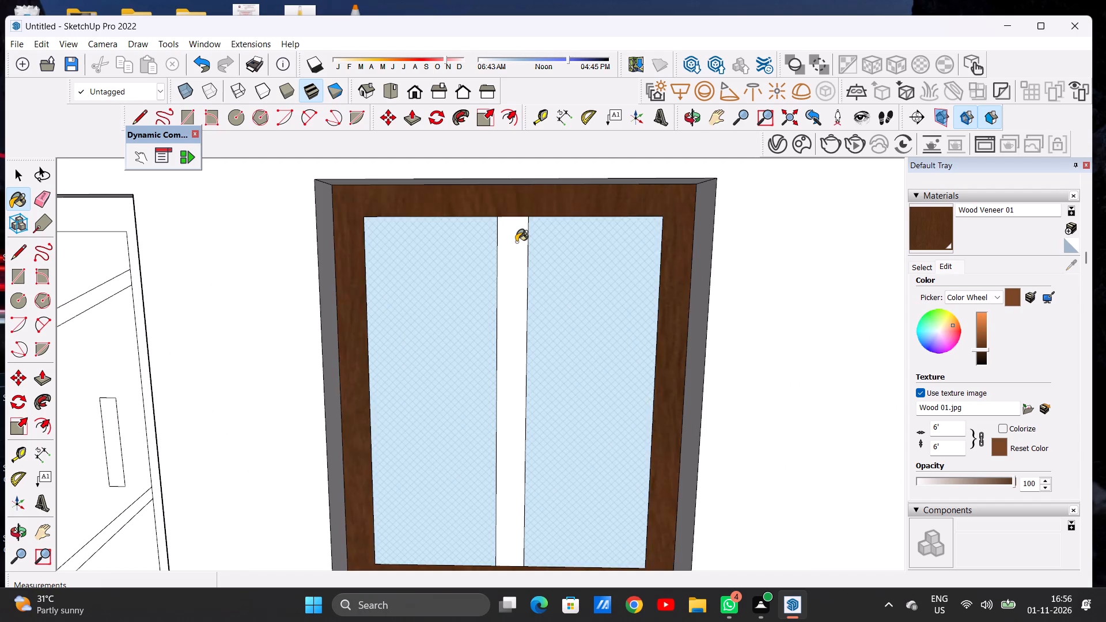
Paint the frame of the top-floor balcony door with Wood Veneer 01.
{"action": "scroll", "coordinate": [506, 286], "scroll_direction": "down", "scroll_amount": 20}
{"action": "scroll", "coordinate": [506, 286], "scroll_direction": "down", "scroll_amount": 9}
{"action": "scroll", "coordinate": [518, 317], "scroll_direction": "up", "scroll_amount": 1}
{"action": "scroll", "coordinate": [518, 317], "scroll_direction": "down", "scroll_amount": 4}
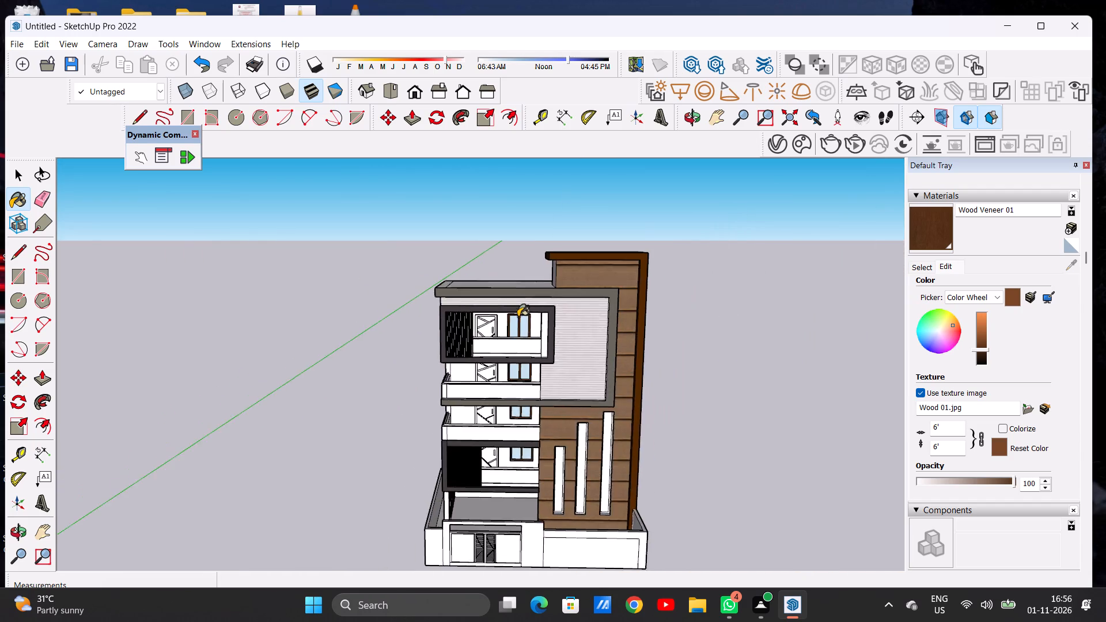
{"action": "scroll", "coordinate": [518, 317], "scroll_direction": "down", "scroll_amount": 2}
{"action": "middle_click_drag", "start_coordinate": [521, 386], "coordinate": [528, 381]}
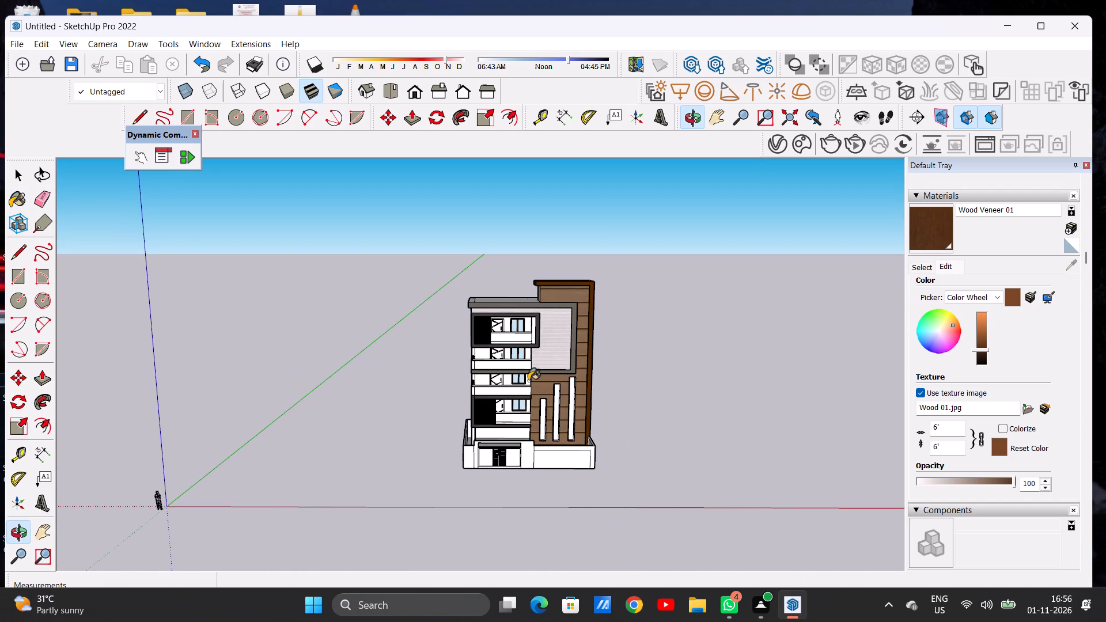
{"action": "scroll", "coordinate": [498, 347], "scroll_direction": "up", "scroll_amount": 20}
{"action": "scroll", "coordinate": [498, 347], "scroll_direction": "up", "scroll_amount": 6}
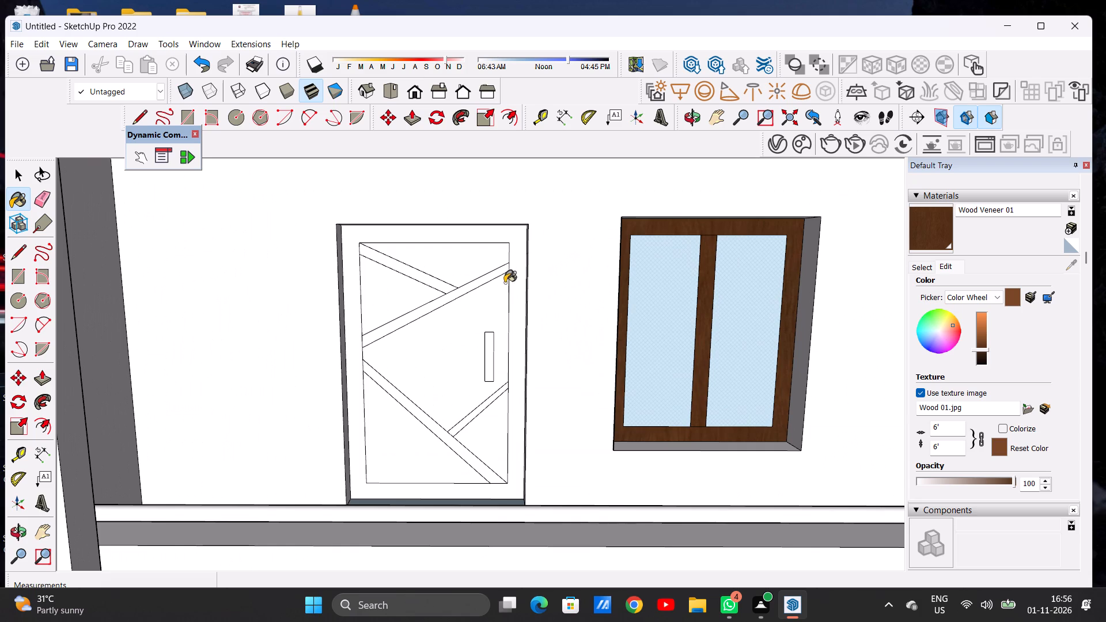
{"action": "left_click", "coordinate": [520, 272]}
Paint the door frames on the two middle storeys below the top floor with Wood Veneer 01.
{"action": "scroll", "coordinate": [515, 310], "scroll_direction": "down", "scroll_amount": 8}
{"action": "scroll", "coordinate": [497, 328], "scroll_direction": "up", "scroll_amount": 1}
{"action": "scroll", "coordinate": [497, 328], "scroll_direction": "down", "scroll_amount": 3}
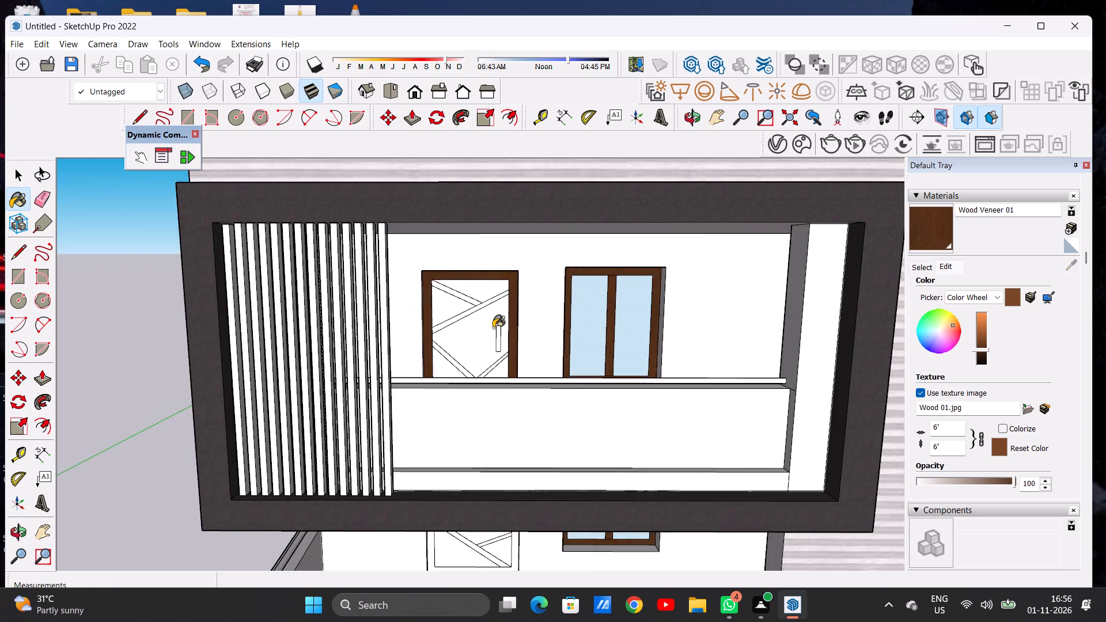
{"action": "scroll", "coordinate": [493, 328], "scroll_direction": "down", "scroll_amount": 10}
{"action": "scroll", "coordinate": [509, 426], "scroll_direction": "up", "scroll_amount": 19}
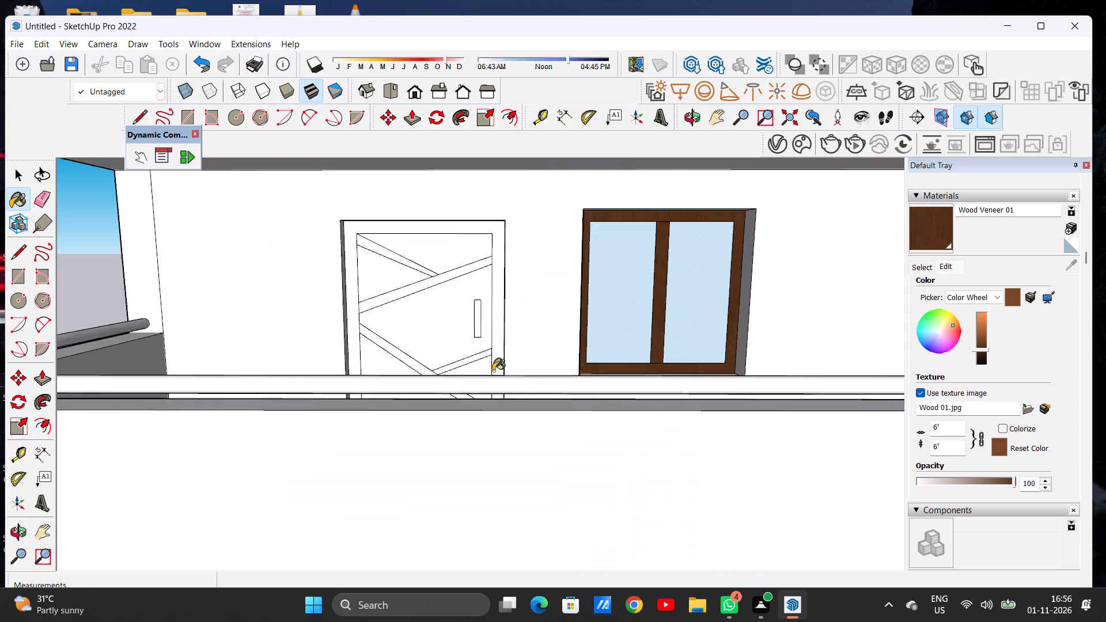
{"action": "scroll", "coordinate": [493, 371], "scroll_direction": "up", "scroll_amount": 2}
{"action": "left_click", "coordinate": [501, 328]}
{"action": "scroll", "coordinate": [494, 317], "scroll_direction": "down", "scroll_amount": 12}
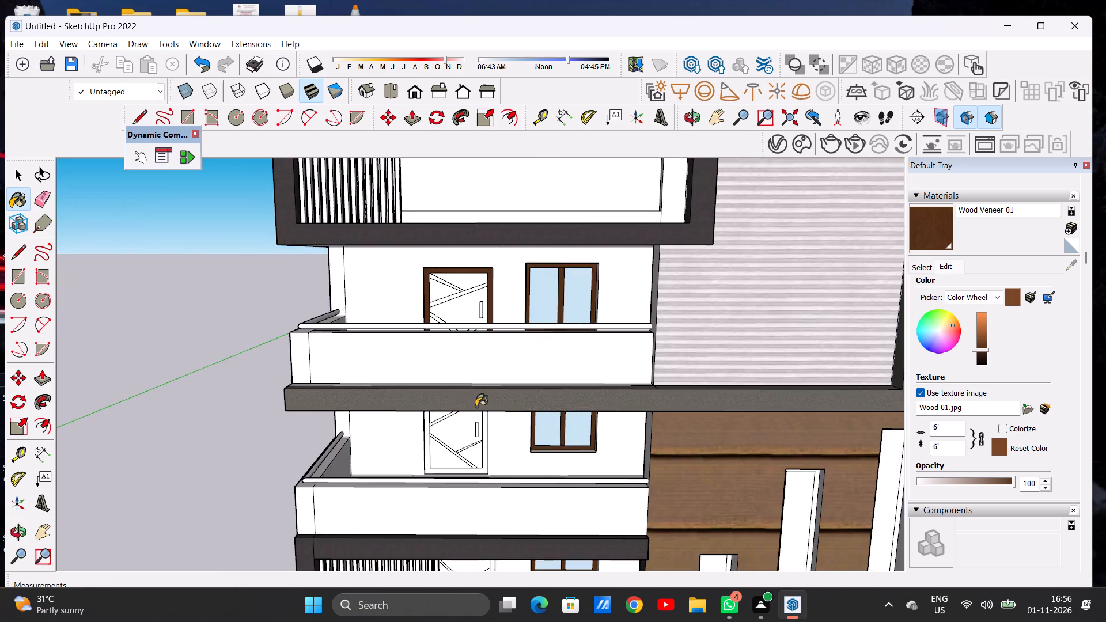
{"action": "scroll", "coordinate": [476, 434], "scroll_direction": "up", "scroll_amount": 16}
{"action": "left_click", "coordinate": [506, 374]}
Paint the frame of the door behind the lowest slatted balcony with Wood Veneer 01.
{"action": "scroll", "coordinate": [500, 377], "scroll_direction": "down", "scroll_amount": 3}
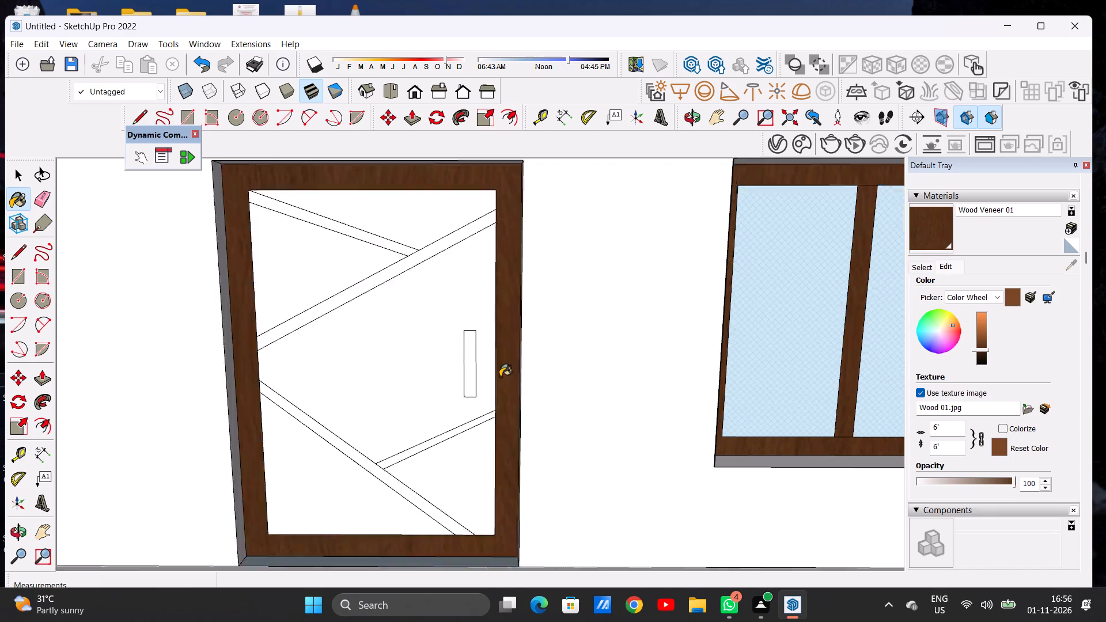
{"action": "scroll", "coordinate": [500, 377], "scroll_direction": "down", "scroll_amount": 4}
{"action": "scroll", "coordinate": [467, 364], "scroll_direction": "down", "scroll_amount": 20}
{"action": "scroll", "coordinate": [481, 428], "scroll_direction": "up", "scroll_amount": 1}
{"action": "scroll", "coordinate": [482, 430], "scroll_direction": "down", "scroll_amount": 1}
{"action": "scroll", "coordinate": [482, 433], "scroll_direction": "up", "scroll_amount": 9}
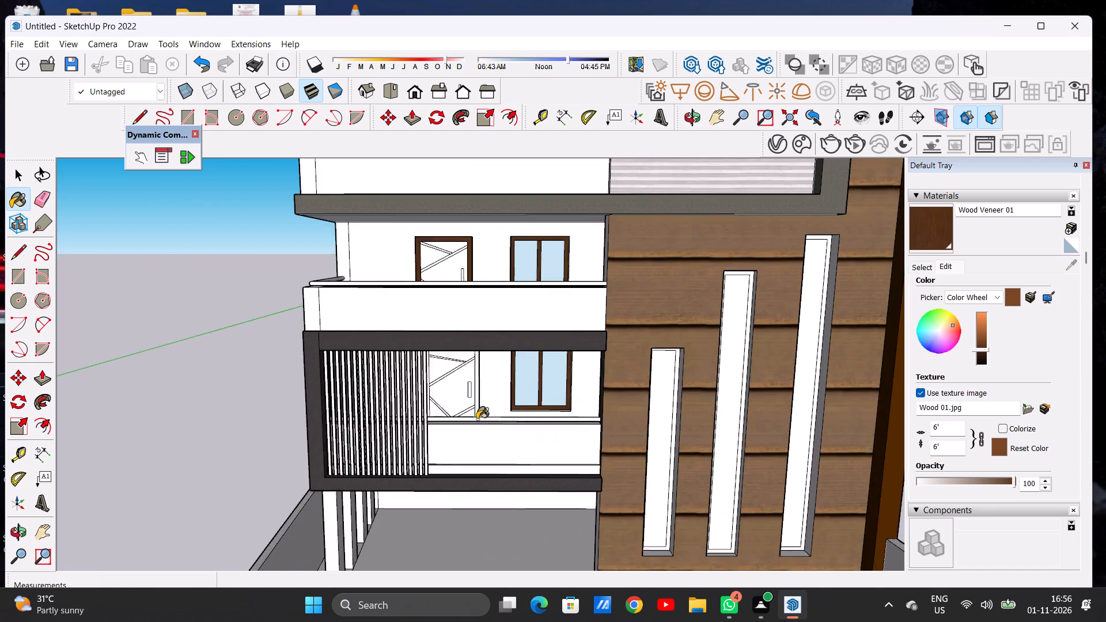
{"action": "scroll", "coordinate": [477, 419], "scroll_direction": "up", "scroll_amount": 14}
{"action": "left_click", "coordinate": [479, 398]}
{"action": "scroll", "coordinate": [479, 410], "scroll_direction": "down", "scroll_amount": 4}
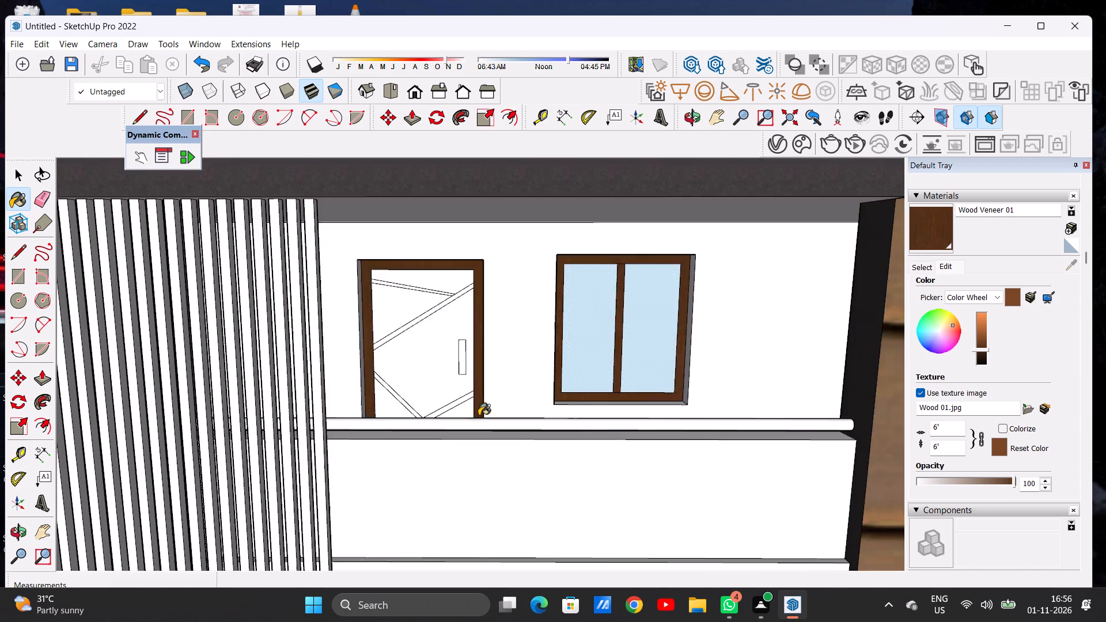
{"action": "scroll", "coordinate": [479, 416], "scroll_direction": "down", "scroll_amount": 13}
{"action": "key", "text": "space"}
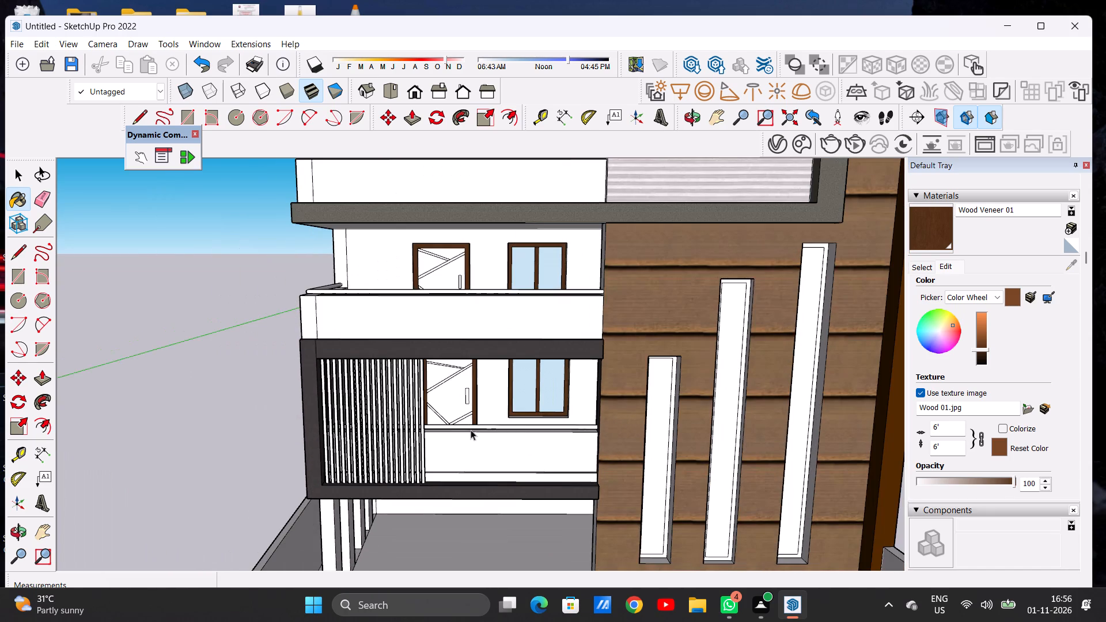
Paint the five panels of the door behind the lowest slatted balcony with Wood Bamboo, leaving the diagonal strips and handle unpainted.
{"action": "left_click", "coordinate": [921, 269]}
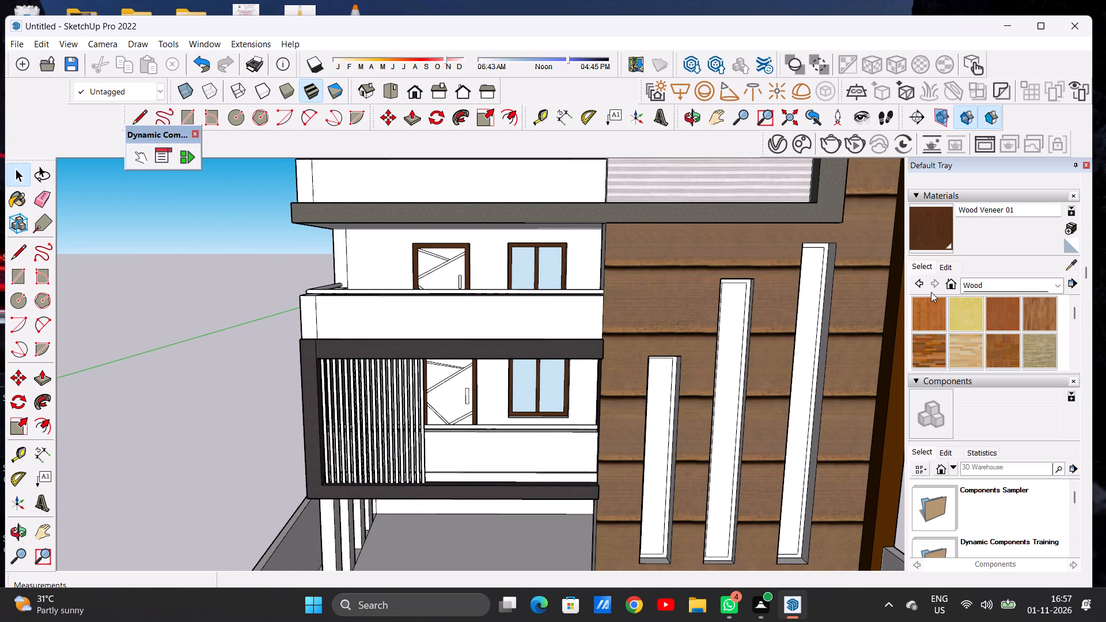
{"action": "left_click", "coordinate": [930, 311]}
{"action": "scroll", "coordinate": [484, 434], "scroll_direction": "down", "scroll_amount": 7}
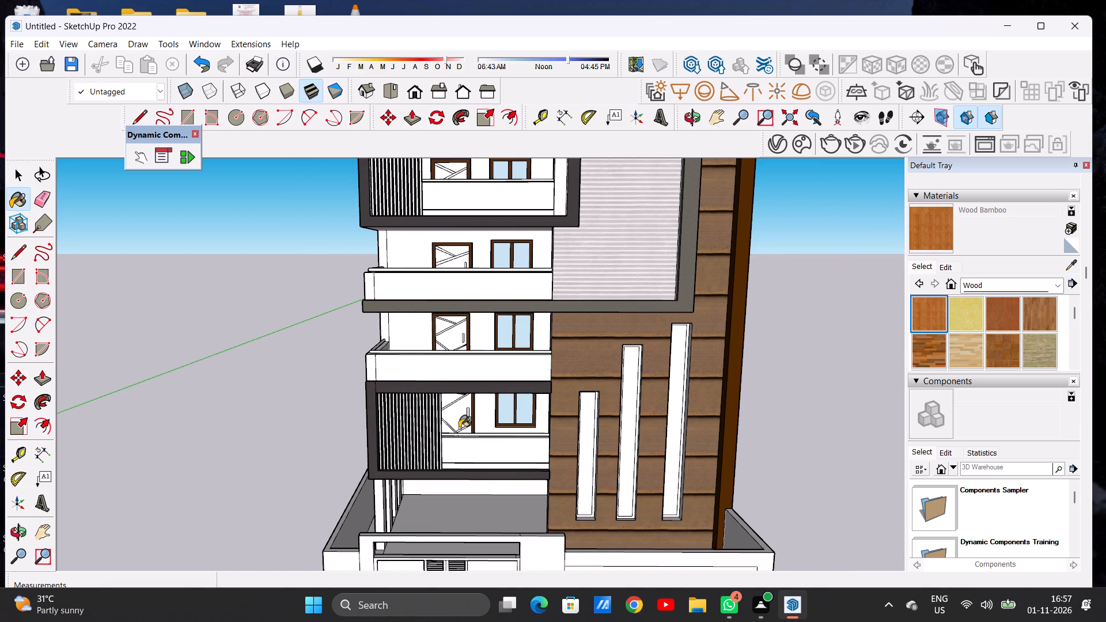
{"action": "scroll", "coordinate": [462, 421], "scroll_direction": "up", "scroll_amount": 4}
{"action": "scroll", "coordinate": [462, 421], "scroll_direction": "down", "scroll_amount": 1}
{"action": "scroll", "coordinate": [462, 421], "scroll_direction": "up", "scroll_amount": 4}
{"action": "scroll", "coordinate": [459, 414], "scroll_direction": "down", "scroll_amount": 1}
{"action": "scroll", "coordinate": [459, 414], "scroll_direction": "up", "scroll_amount": 3}
{"action": "scroll", "coordinate": [459, 414], "scroll_direction": "down", "scroll_amount": 1}
{"action": "scroll", "coordinate": [459, 414], "scroll_direction": "up", "scroll_amount": 4}
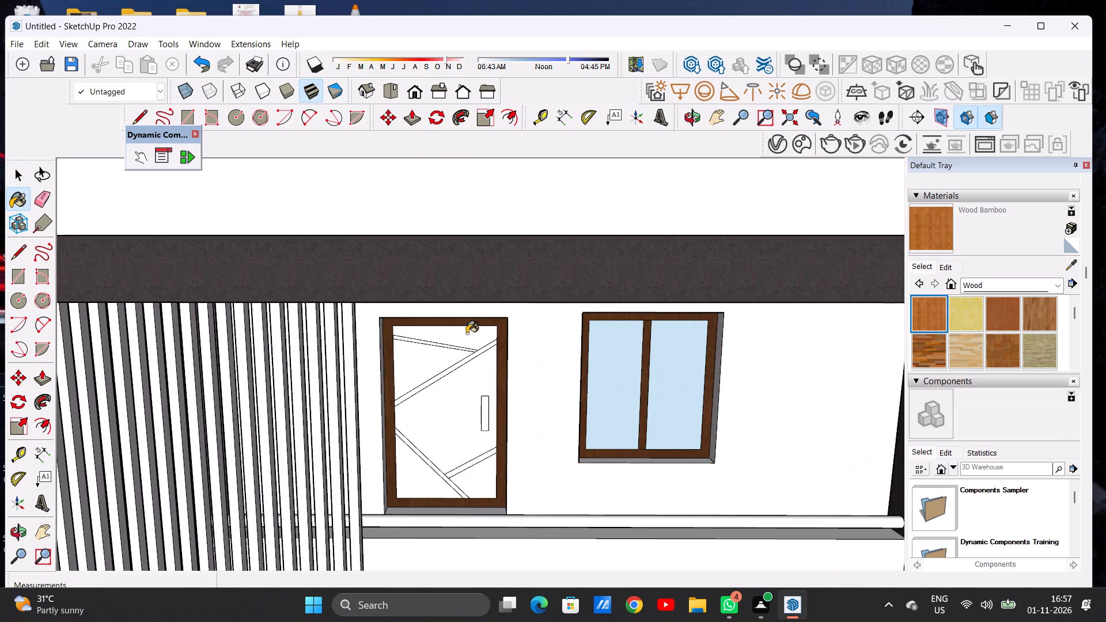
{"action": "left_click", "coordinate": [467, 333]}
{"action": "left_click", "coordinate": [429, 358]}
{"action": "left_click", "coordinate": [456, 389]}
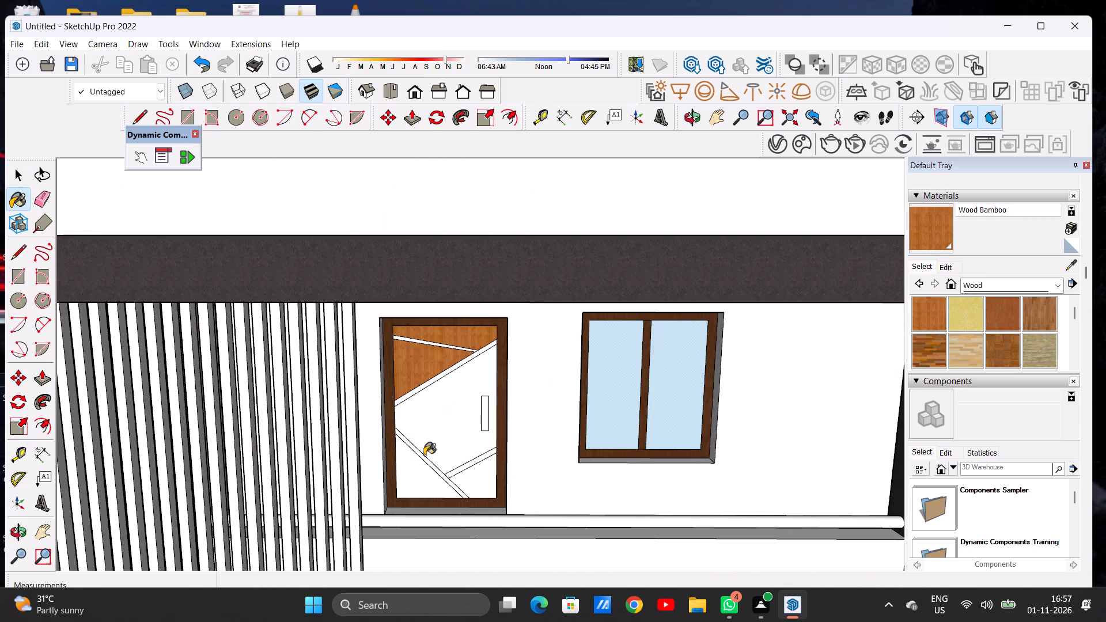
{"action": "left_click", "coordinate": [410, 473]}
{"action": "left_click", "coordinate": [472, 480]}
Darken the colour of the Wood Bamboo material slightly.
{"action": "scroll", "coordinate": [443, 480], "scroll_direction": "down", "scroll_amount": 6}
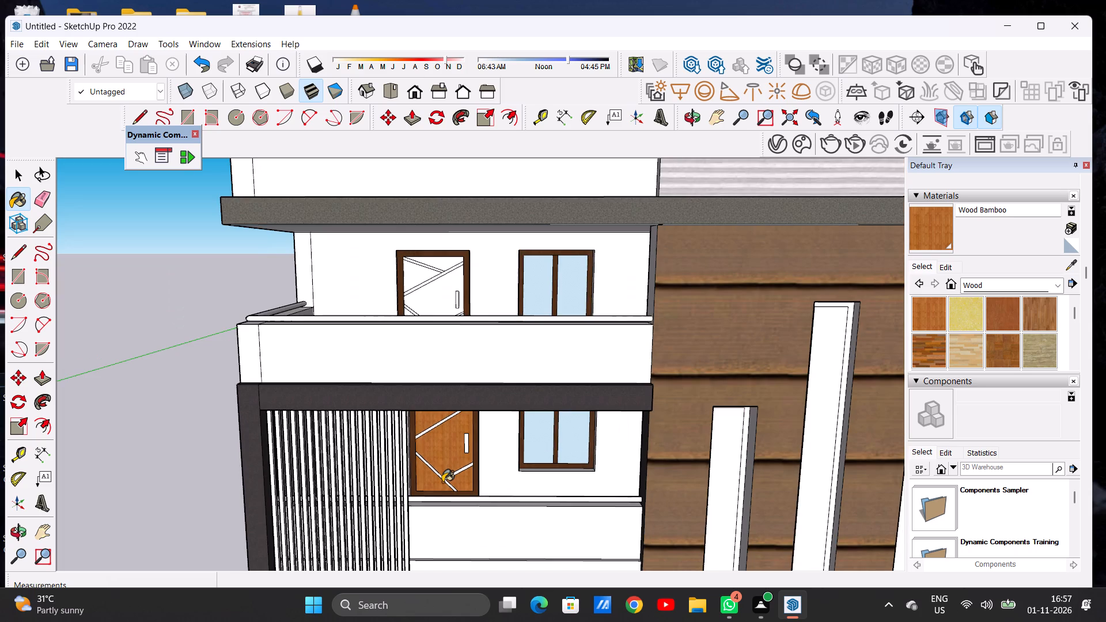
{"action": "scroll", "coordinate": [438, 476], "scroll_direction": "down", "scroll_amount": 5}
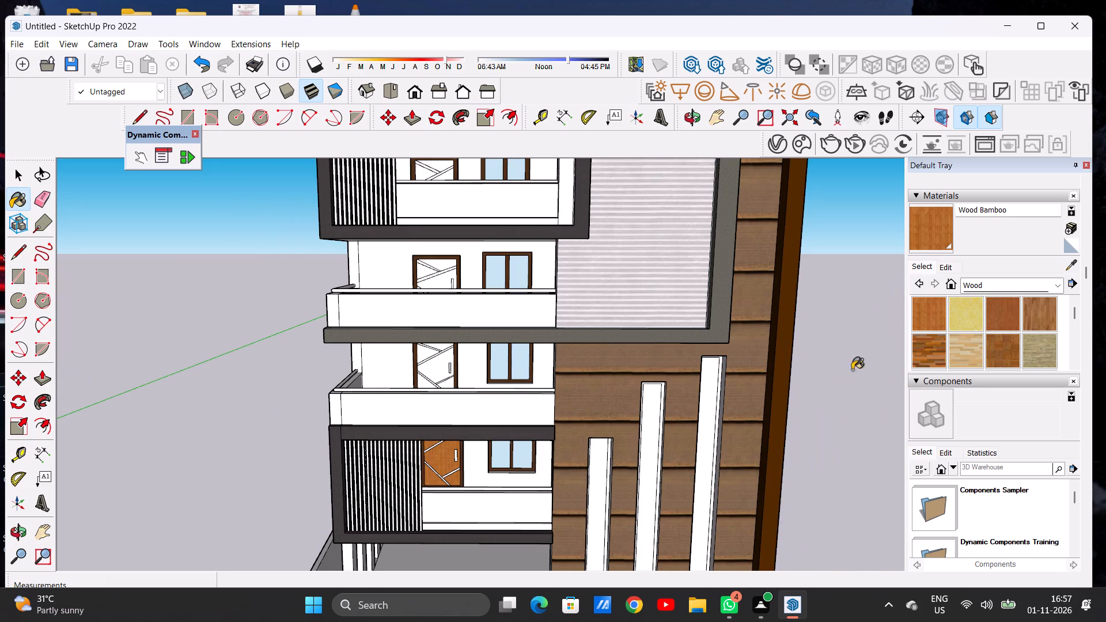
{"action": "left_click", "coordinate": [941, 266]}
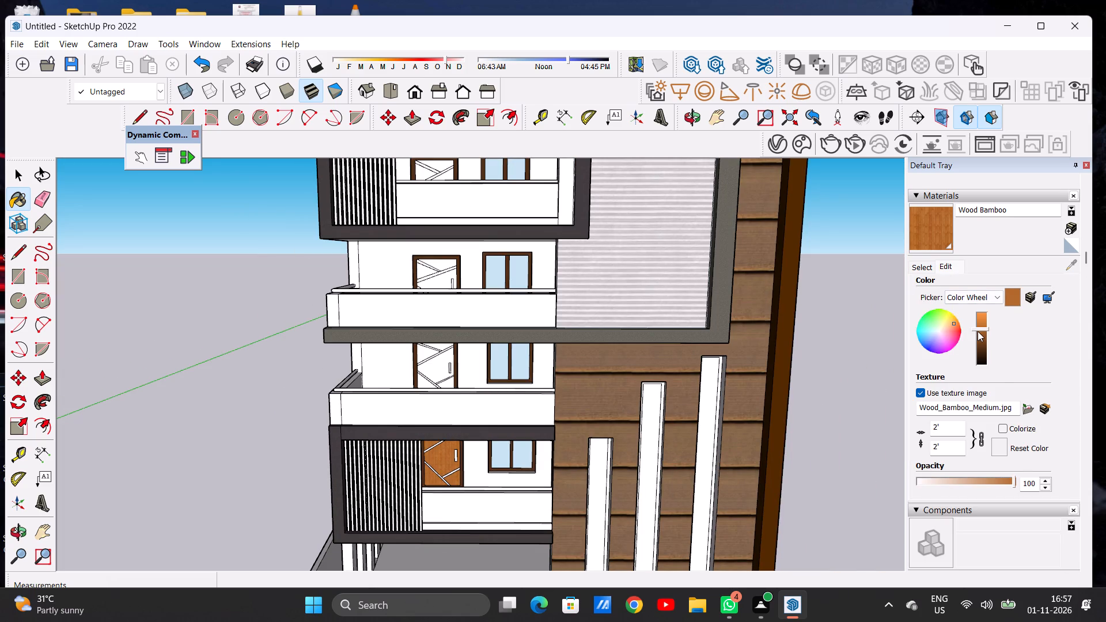
{"action": "left_click", "coordinate": [978, 331]}
Paint the five panels of the door directly above the lowest slatted balcony with Wood Bamboo, leaving its strips and handle unpainted.
{"action": "scroll", "coordinate": [449, 456], "scroll_direction": "down", "scroll_amount": 4}
{"action": "scroll", "coordinate": [428, 459], "scroll_direction": "up", "scroll_amount": 2}
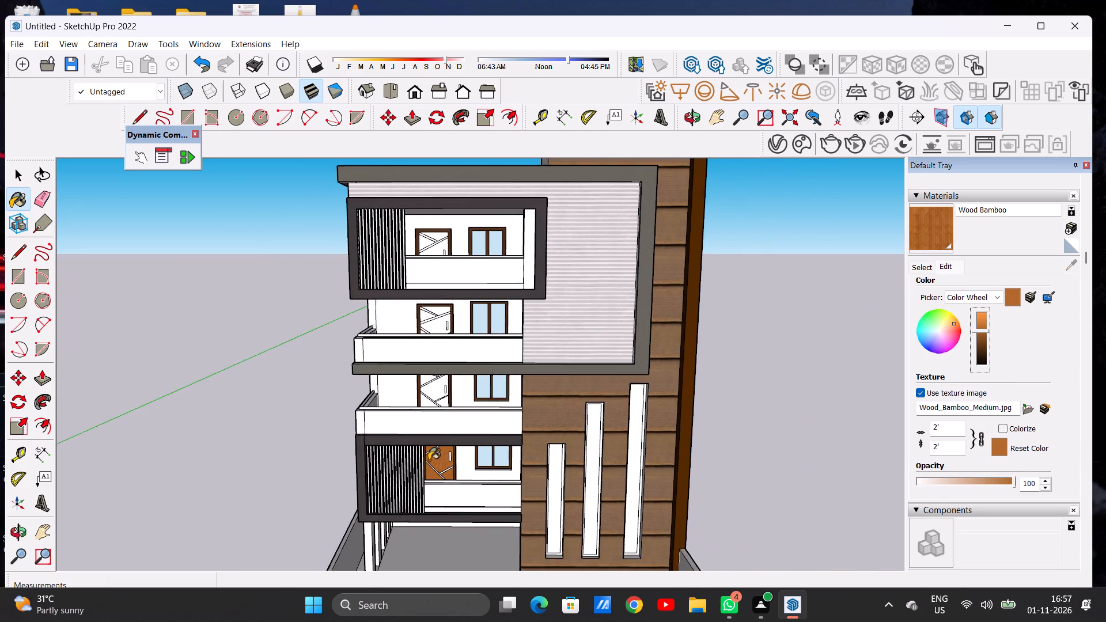
{"action": "scroll", "coordinate": [429, 460], "scroll_direction": "up", "scroll_amount": 4}
{"action": "scroll", "coordinate": [435, 340], "scroll_direction": "up", "scroll_amount": 8}
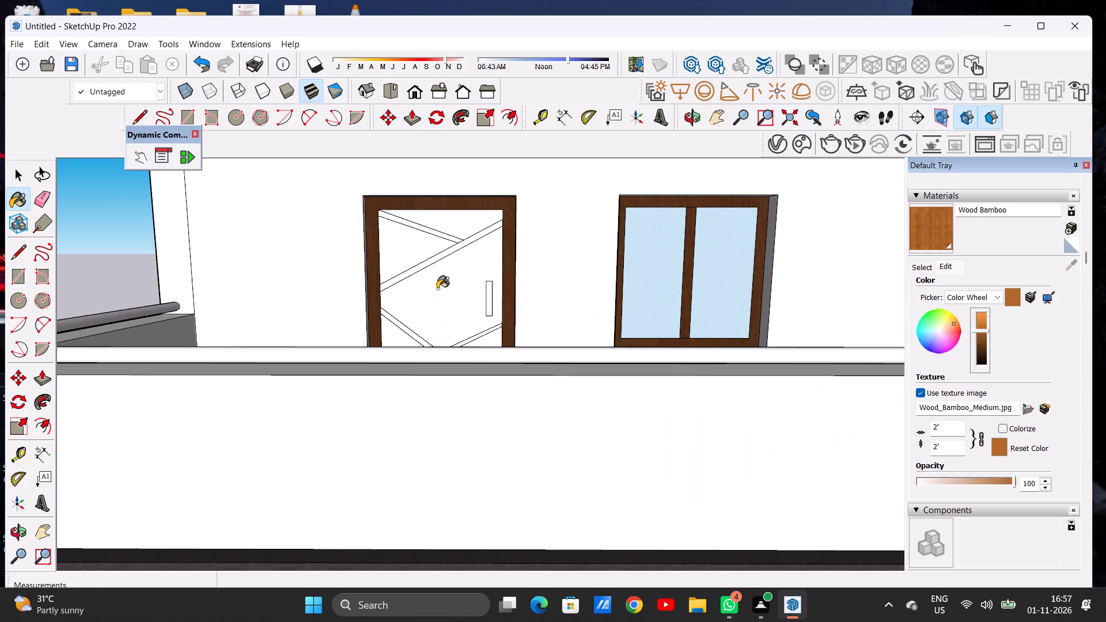
{"action": "scroll", "coordinate": [443, 234], "scroll_direction": "up", "scroll_amount": 4}
{"action": "left_click", "coordinate": [454, 218]}
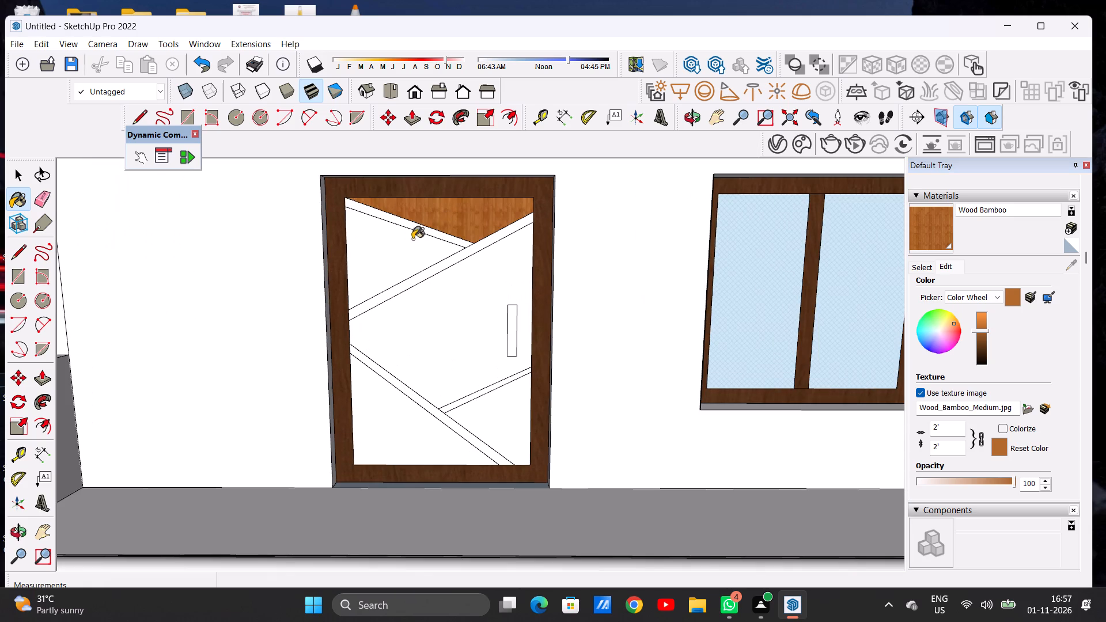
{"action": "left_click", "coordinate": [404, 241]}
{"action": "left_click", "coordinate": [497, 314]}
{"action": "left_click", "coordinate": [392, 439]}
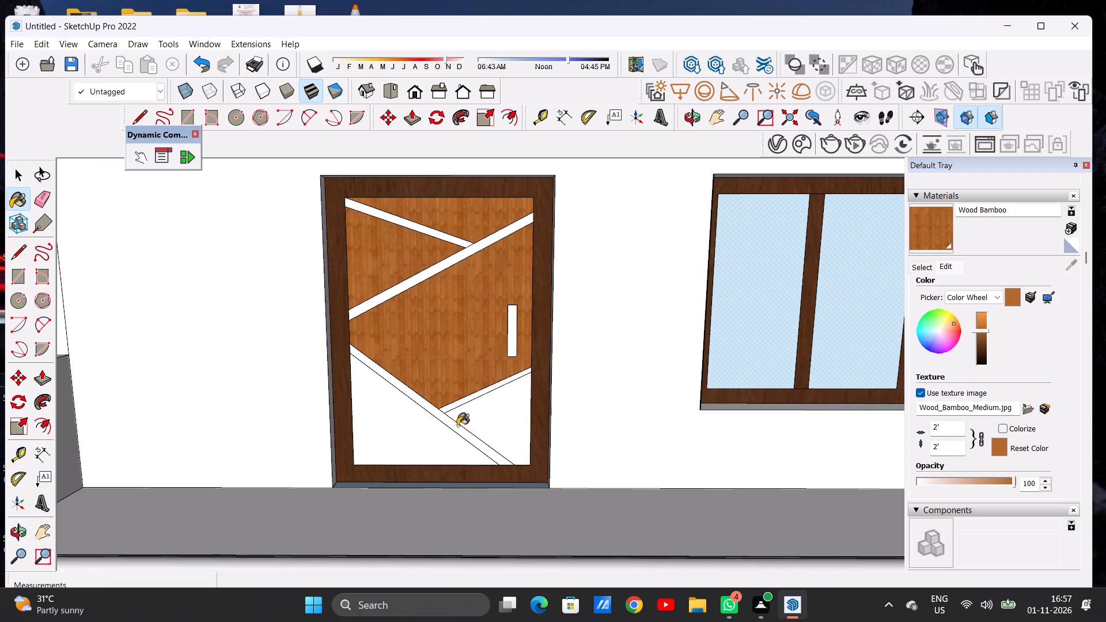
{"action": "left_click", "coordinate": [487, 420]}
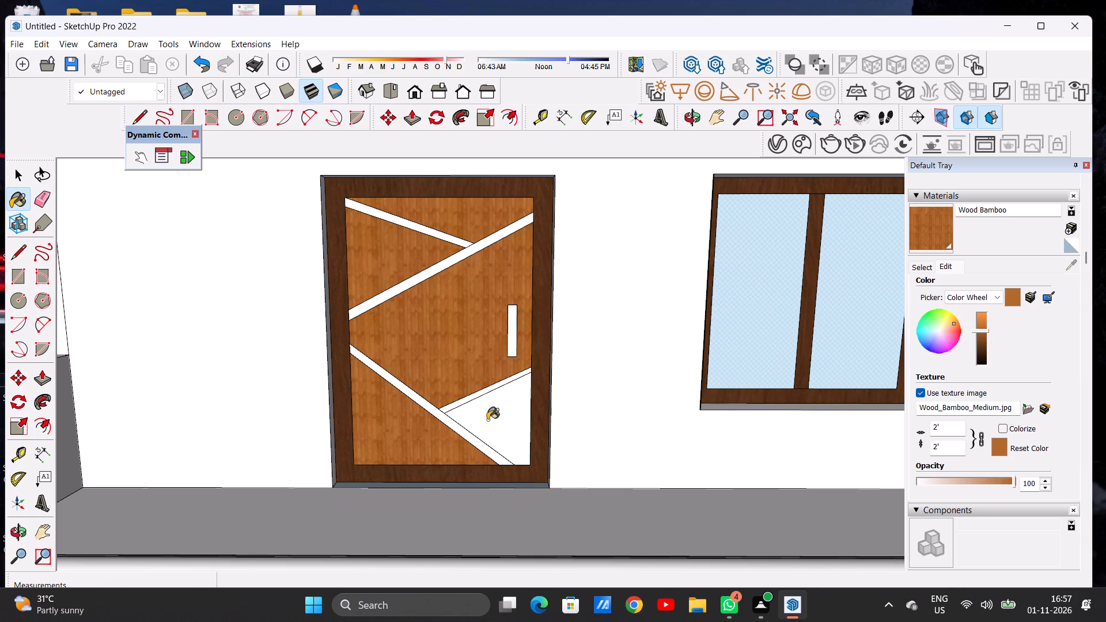
Paint the five panels of the door directly below the upper slatted balcony with Wood Bamboo, leaving its strips and handle unpainted.
{"action": "scroll", "coordinate": [480, 420], "scroll_direction": "down", "scroll_amount": 1}
{"action": "scroll", "coordinate": [480, 420], "scroll_direction": "up", "scroll_amount": 1}
{"action": "scroll", "coordinate": [480, 420], "scroll_direction": "down", "scroll_amount": 5}
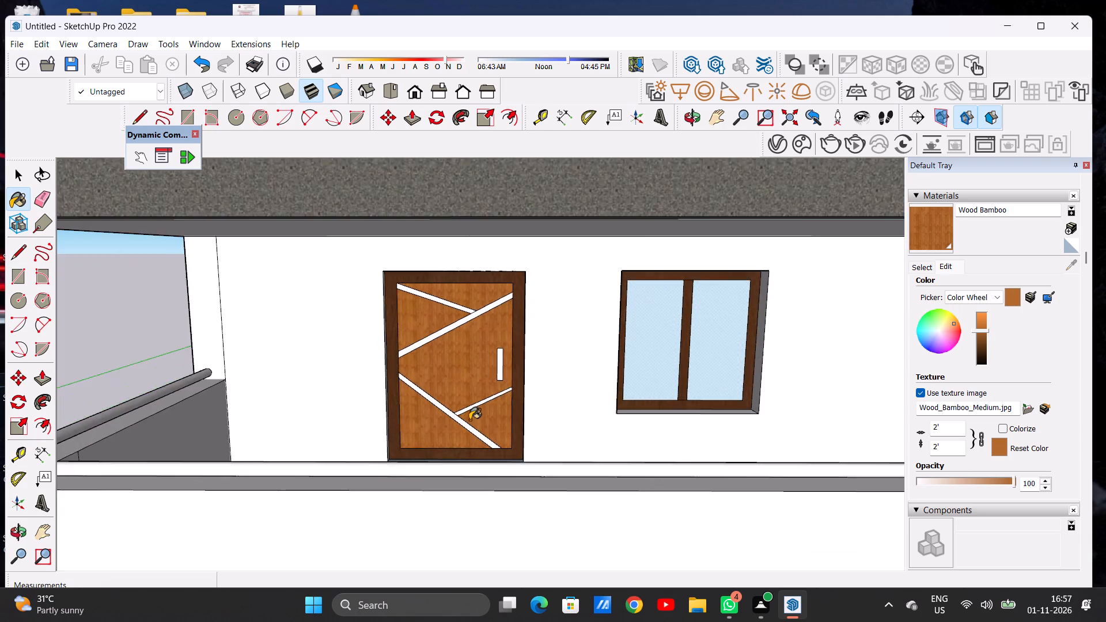
{"action": "scroll", "coordinate": [469, 420], "scroll_direction": "down", "scroll_amount": 4}
{"action": "scroll", "coordinate": [453, 419], "scroll_direction": "up", "scroll_amount": 1}
{"action": "scroll", "coordinate": [453, 419], "scroll_direction": "down", "scroll_amount": 13}
{"action": "scroll", "coordinate": [438, 410], "scroll_direction": "up", "scroll_amount": 1}
{"action": "scroll", "coordinate": [438, 410], "scroll_direction": "down", "scroll_amount": 1}
{"action": "scroll", "coordinate": [445, 325], "scroll_direction": "up", "scroll_amount": 15}
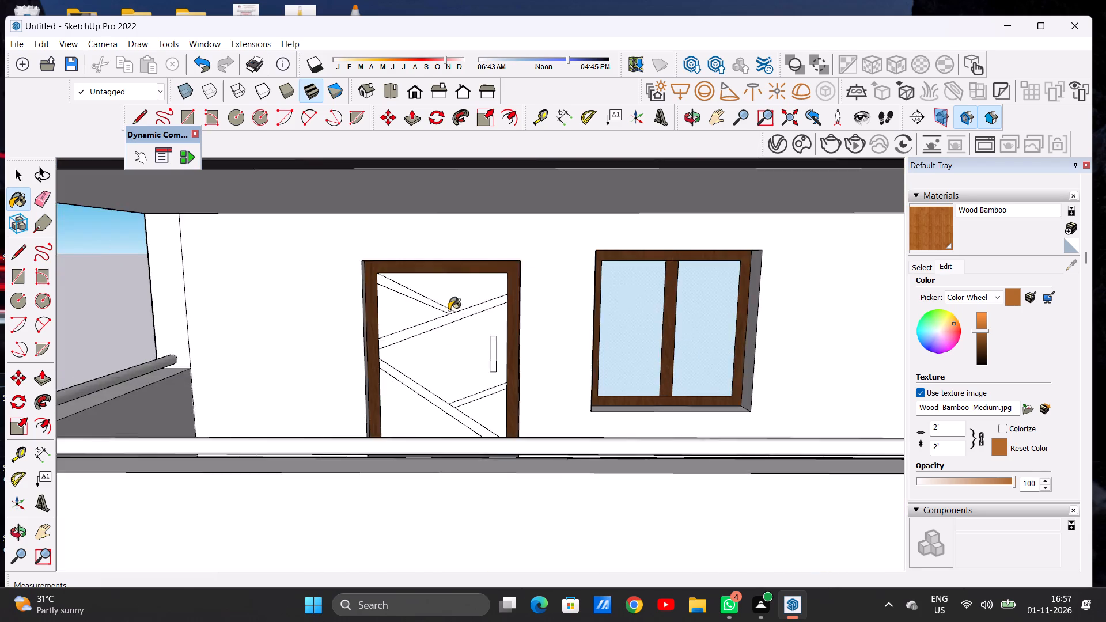
{"action": "scroll", "coordinate": [449, 310], "scroll_direction": "down", "scroll_amount": 1}
{"action": "scroll", "coordinate": [449, 310], "scroll_direction": "up", "scroll_amount": 5}
{"action": "left_click", "coordinate": [449, 287]}
{"action": "left_click", "coordinate": [393, 308]}
{"action": "left_click", "coordinate": [442, 367]}
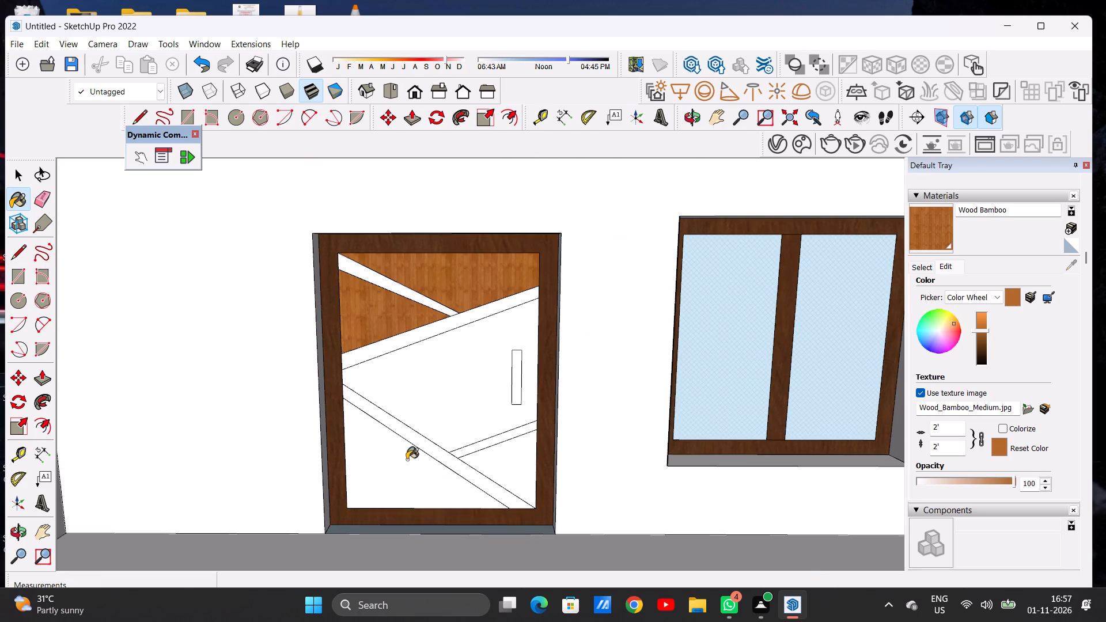
{"action": "left_click", "coordinate": [404, 467]}
{"action": "left_click", "coordinate": [490, 465]}
Paint the five panels of the door behind the upper slatted balcony with Wood Bamboo, leaving its strips and handle unpainted.
{"action": "scroll", "coordinate": [481, 450], "scroll_direction": "down", "scroll_amount": 5}
{"action": "scroll", "coordinate": [481, 450], "scroll_direction": "up", "scroll_amount": 1}
{"action": "scroll", "coordinate": [481, 450], "scroll_direction": "down", "scroll_amount": 6}
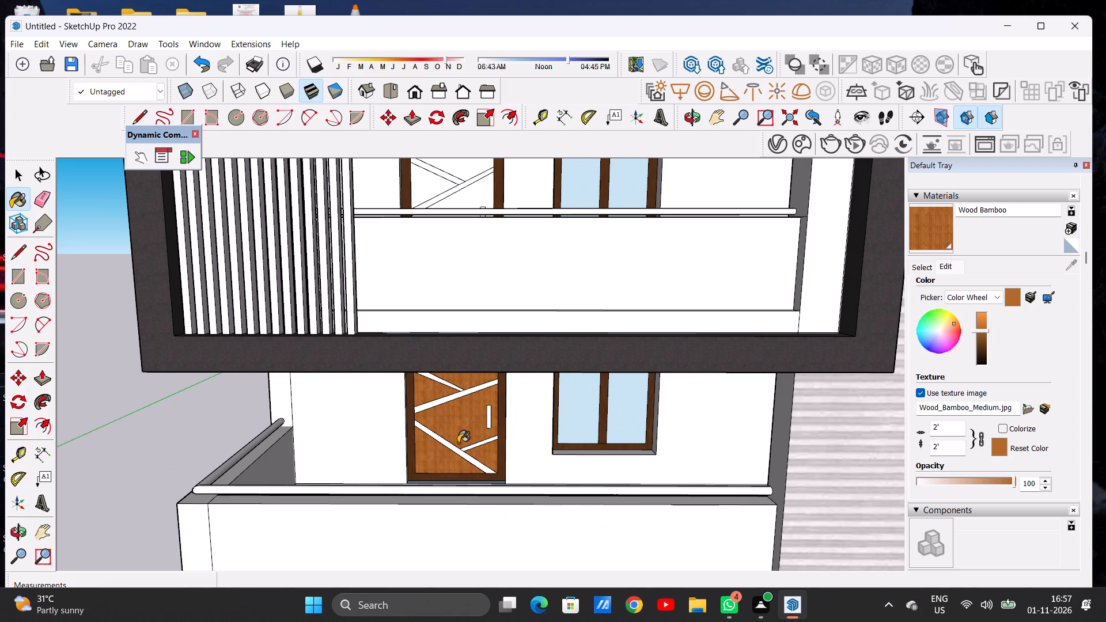
{"action": "scroll", "coordinate": [438, 428], "scroll_direction": "down", "scroll_amount": 13}
{"action": "scroll", "coordinate": [455, 343], "scroll_direction": "down", "scroll_amount": 1}
{"action": "scroll", "coordinate": [455, 343], "scroll_direction": "up", "scroll_amount": 1}
{"action": "scroll", "coordinate": [455, 343], "scroll_direction": "down", "scroll_amount": 1}
{"action": "scroll", "coordinate": [455, 343], "scroll_direction": "up", "scroll_amount": 11}
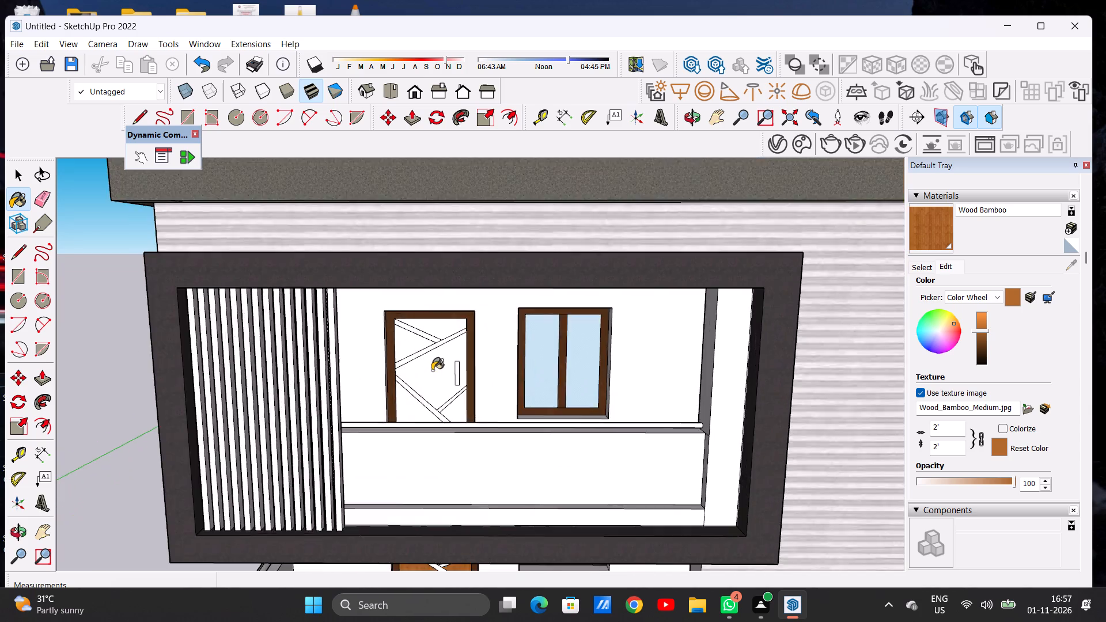
{"action": "scroll", "coordinate": [432, 370], "scroll_direction": "up", "scroll_amount": 10}
{"action": "left_click", "coordinate": [448, 301]}
{"action": "left_click", "coordinate": [381, 323]}
{"action": "left_click", "coordinate": [446, 378]}
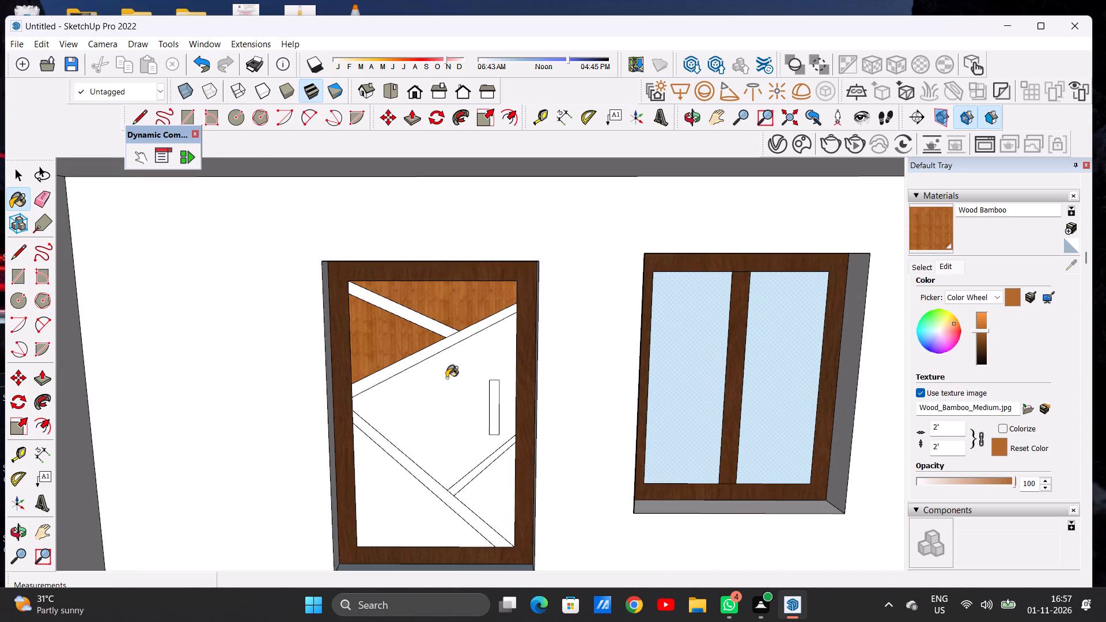
{"action": "left_click", "coordinate": [393, 492]}
{"action": "left_click", "coordinate": [491, 495]}
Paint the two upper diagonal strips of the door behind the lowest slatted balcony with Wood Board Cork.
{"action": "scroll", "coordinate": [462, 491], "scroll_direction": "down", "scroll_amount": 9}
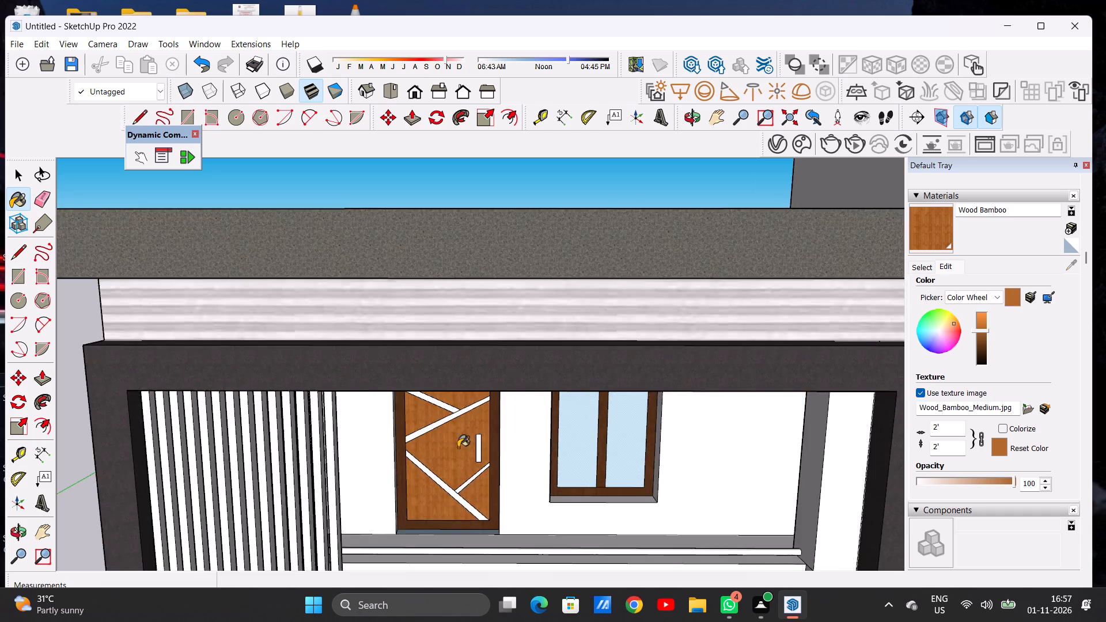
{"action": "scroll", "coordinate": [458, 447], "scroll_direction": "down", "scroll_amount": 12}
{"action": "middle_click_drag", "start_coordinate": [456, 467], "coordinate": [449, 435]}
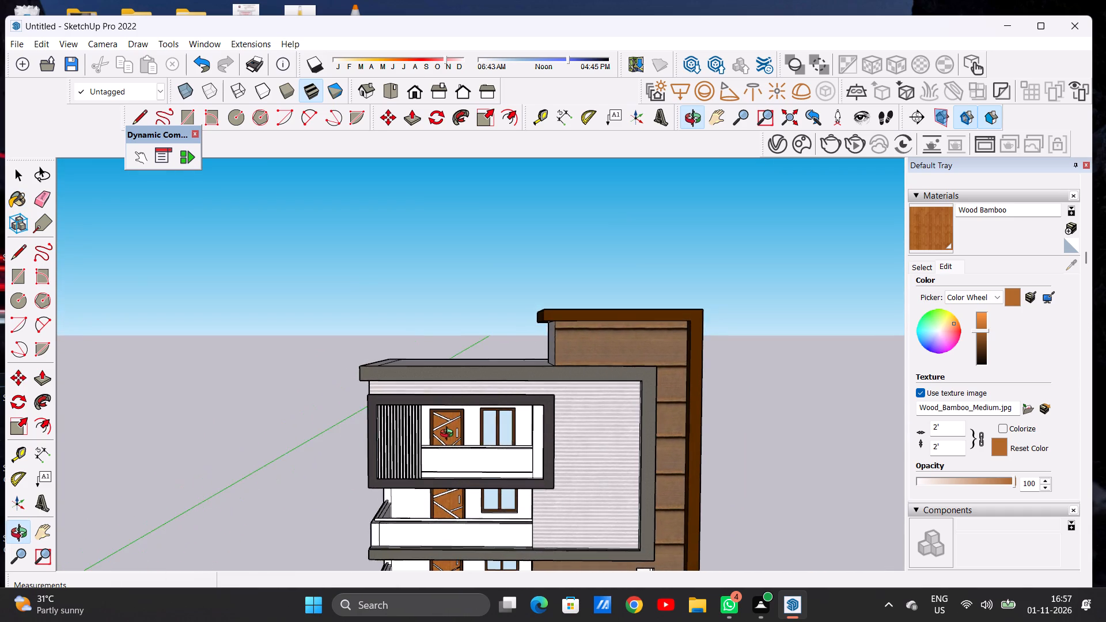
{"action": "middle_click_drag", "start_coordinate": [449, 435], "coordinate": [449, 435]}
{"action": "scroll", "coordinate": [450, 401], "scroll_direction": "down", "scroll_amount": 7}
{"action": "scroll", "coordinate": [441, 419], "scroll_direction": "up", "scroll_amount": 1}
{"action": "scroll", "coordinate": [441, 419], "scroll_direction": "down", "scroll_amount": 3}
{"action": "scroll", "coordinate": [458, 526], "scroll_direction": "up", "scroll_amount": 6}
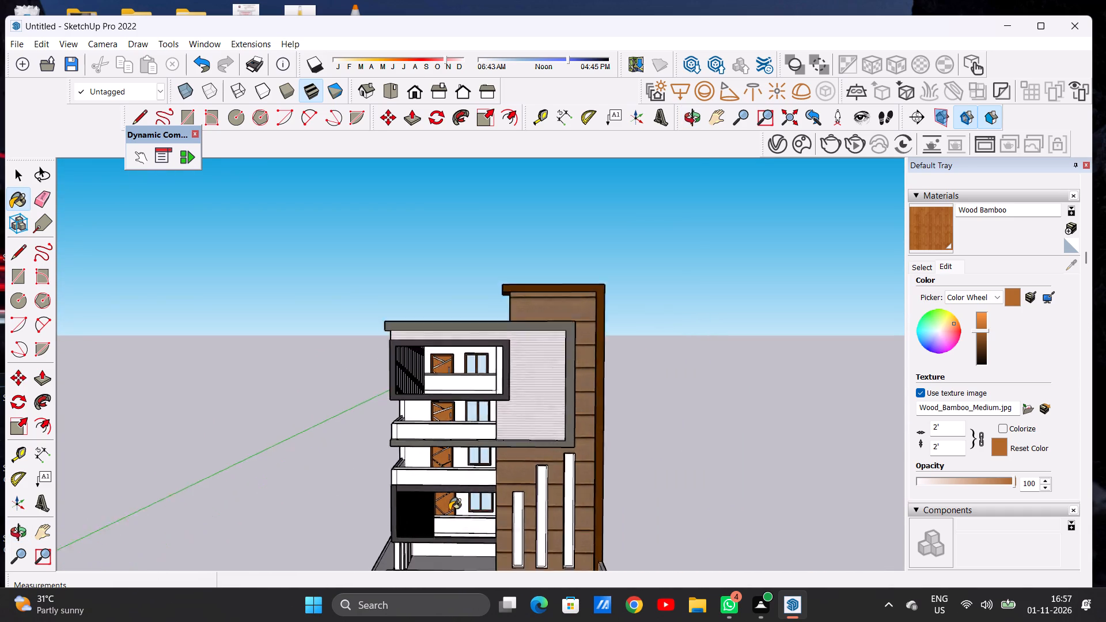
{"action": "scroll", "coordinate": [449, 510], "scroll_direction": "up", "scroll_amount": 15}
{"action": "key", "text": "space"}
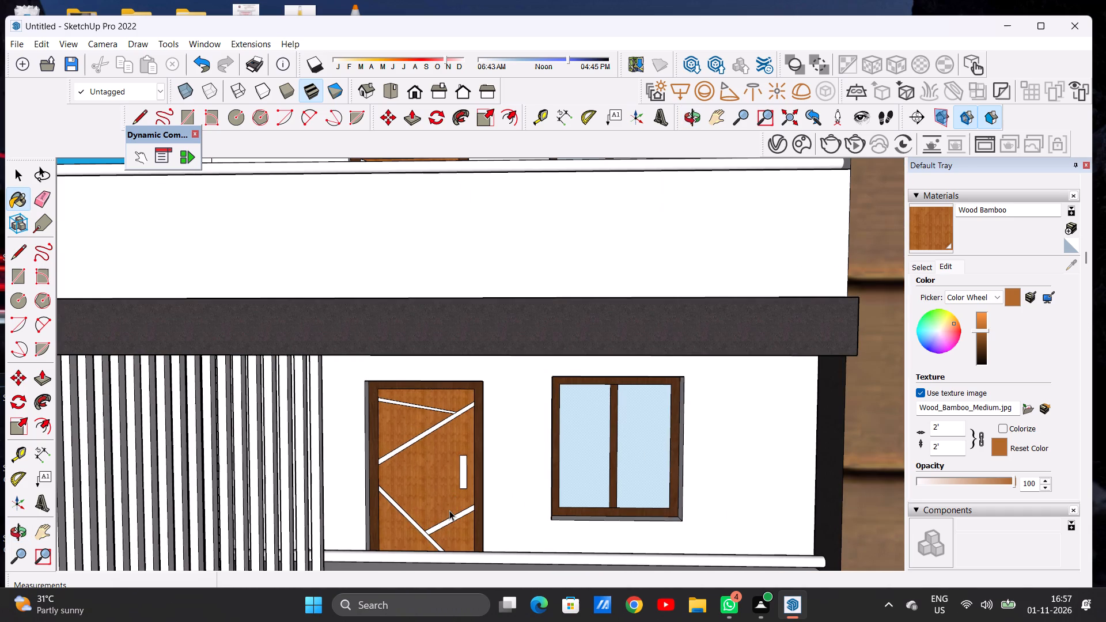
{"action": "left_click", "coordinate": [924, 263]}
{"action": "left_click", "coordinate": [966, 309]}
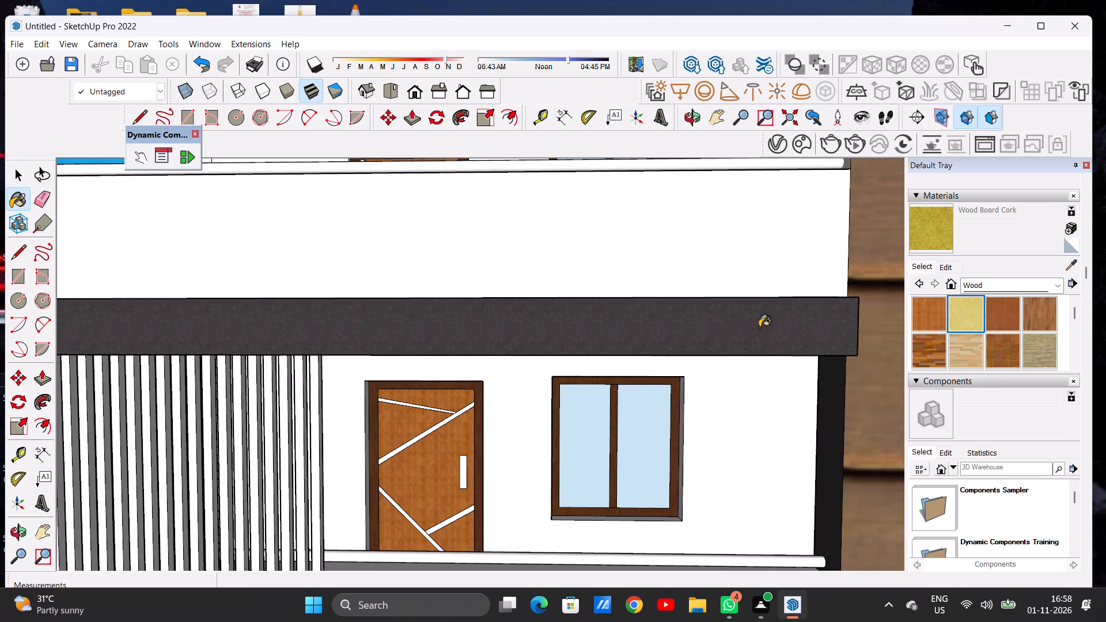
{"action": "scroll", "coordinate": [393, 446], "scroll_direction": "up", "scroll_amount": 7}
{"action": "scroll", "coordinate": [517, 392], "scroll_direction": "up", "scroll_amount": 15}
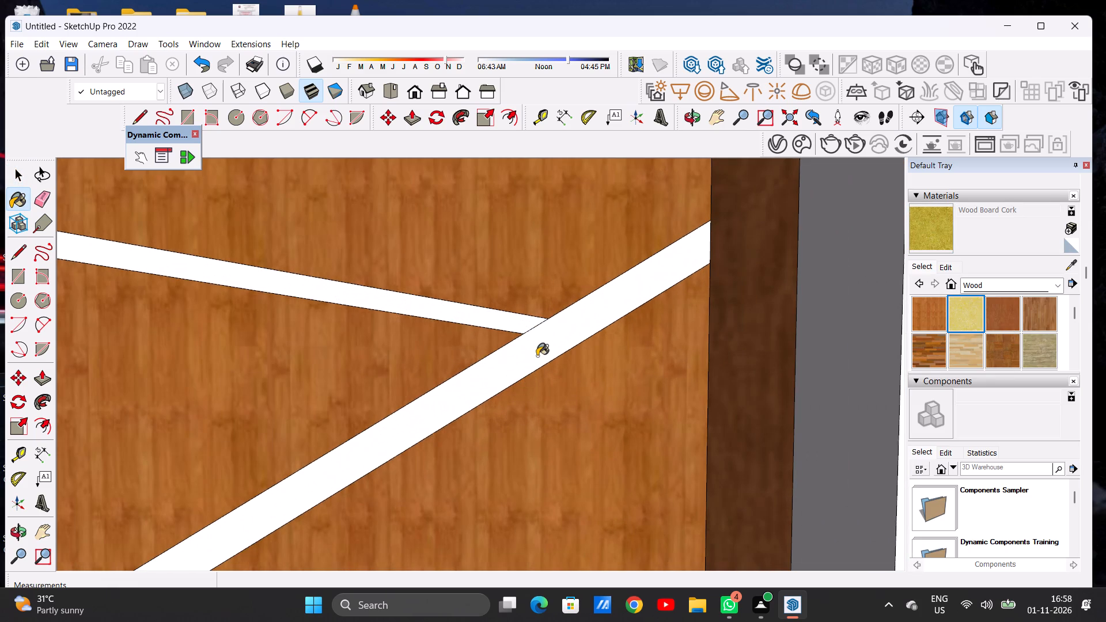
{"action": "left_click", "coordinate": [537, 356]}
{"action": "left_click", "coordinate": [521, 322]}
Paint the long upper diagonal and both lower diagonal strips of the door behind the lowest slatted balcony with Wood Floor Light.
{"action": "scroll", "coordinate": [516, 370], "scroll_direction": "down", "scroll_amount": 12}
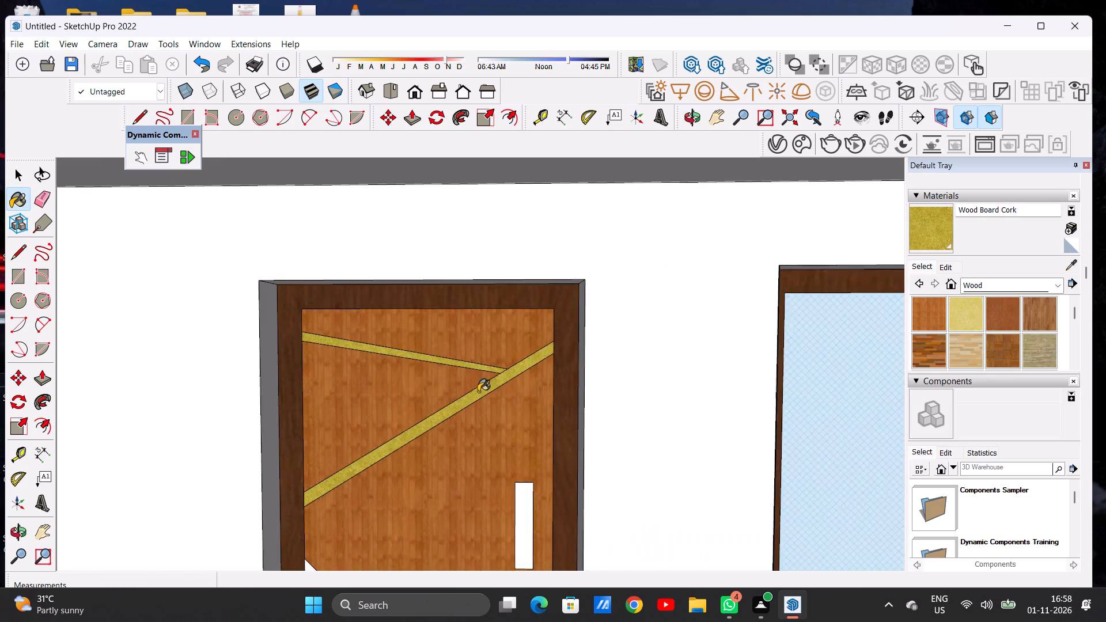
{"action": "scroll", "coordinate": [478, 392], "scroll_direction": "down", "scroll_amount": 15}
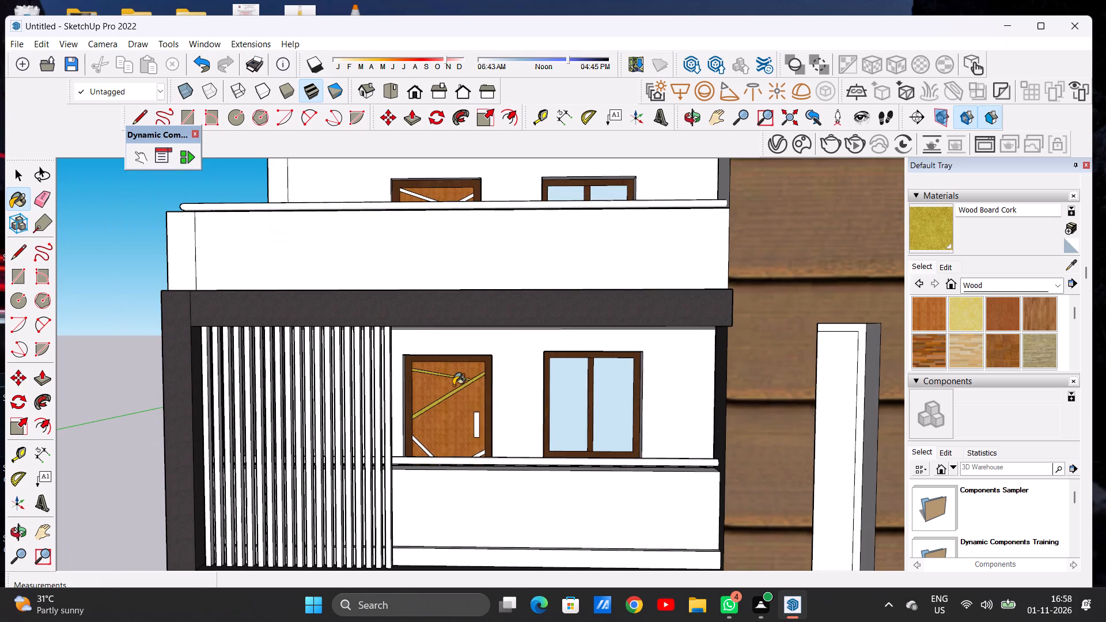
{"action": "scroll", "coordinate": [478, 456], "scroll_direction": "up", "scroll_amount": 6}
{"action": "scroll", "coordinate": [418, 450], "scroll_direction": "down", "scroll_amount": 1}
{"action": "scroll", "coordinate": [418, 450], "scroll_direction": "up", "scroll_amount": 12}
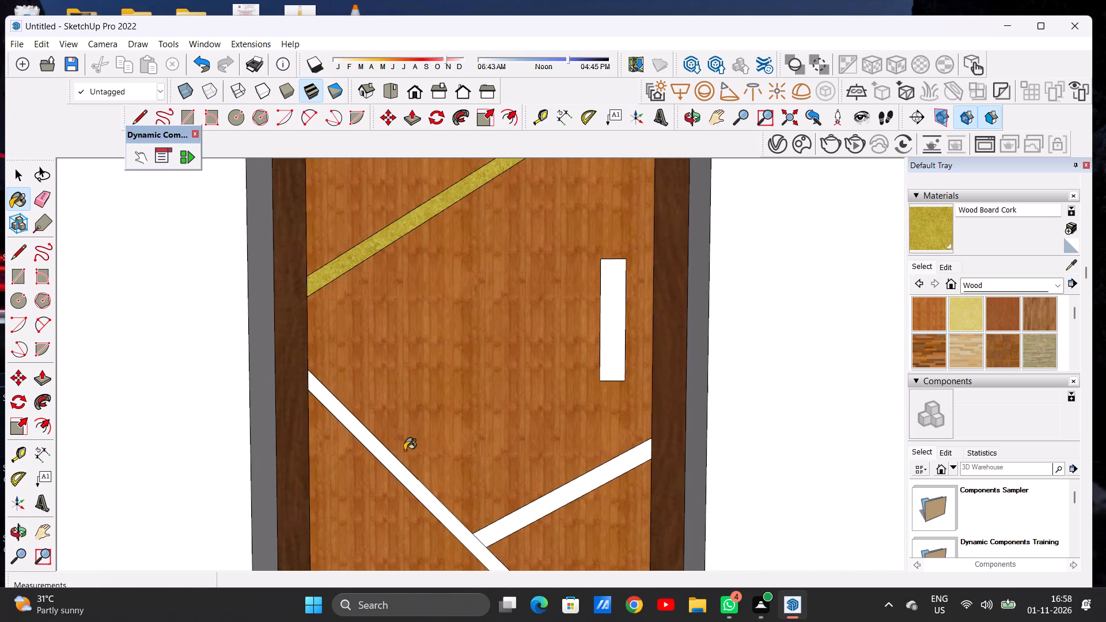
{"action": "left_click", "coordinate": [958, 355]}
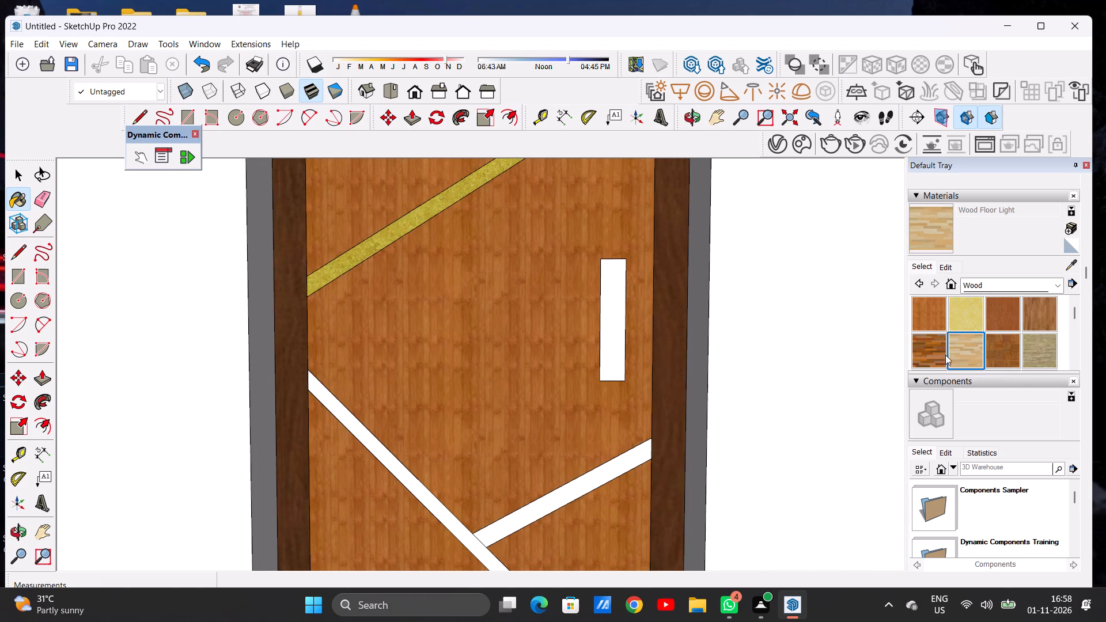
{"action": "left_click", "coordinate": [343, 265]}
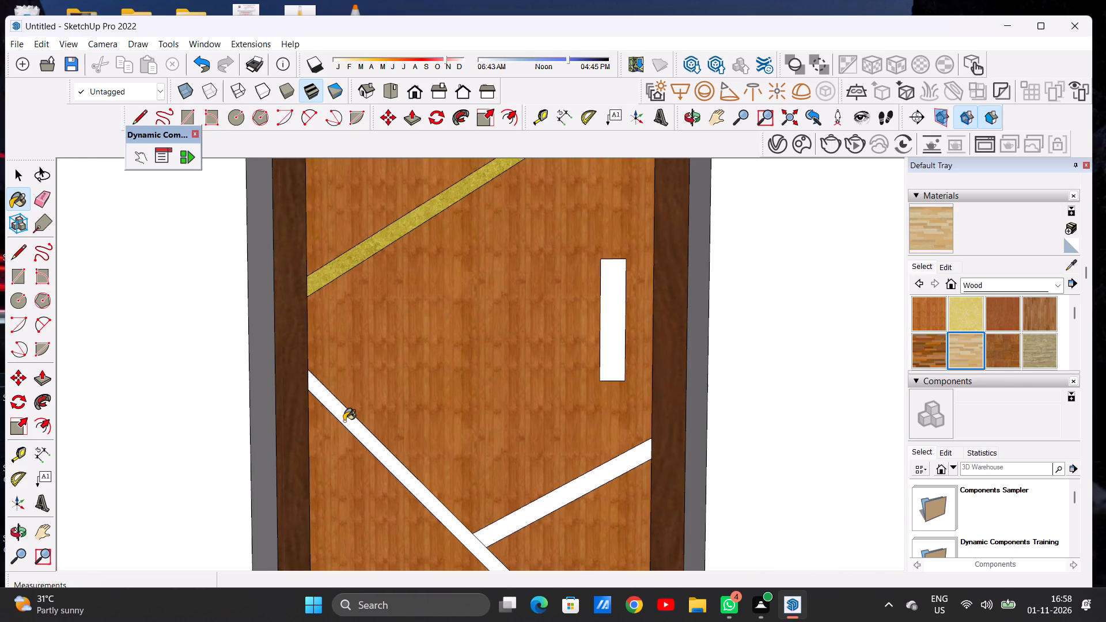
{"action": "left_click", "coordinate": [344, 421]}
{"action": "left_click", "coordinate": [502, 531]}
Darken the colour of the Wood Floor Light material slightly.
{"action": "scroll", "coordinate": [474, 461], "scroll_direction": "down", "scroll_amount": 5}
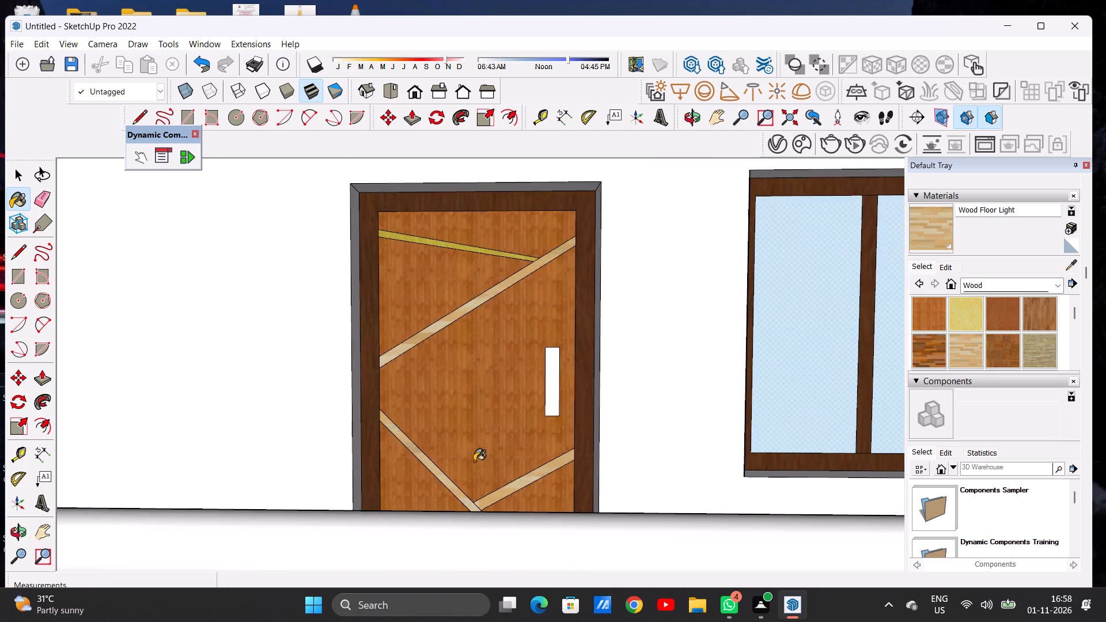
{"action": "scroll", "coordinate": [474, 461], "scroll_direction": "down", "scroll_amount": 14}
{"action": "middle_click_drag", "start_coordinate": [456, 385], "coordinate": [457, 428]}
{"action": "scroll", "coordinate": [483, 427], "scroll_direction": "up", "scroll_amount": 5}
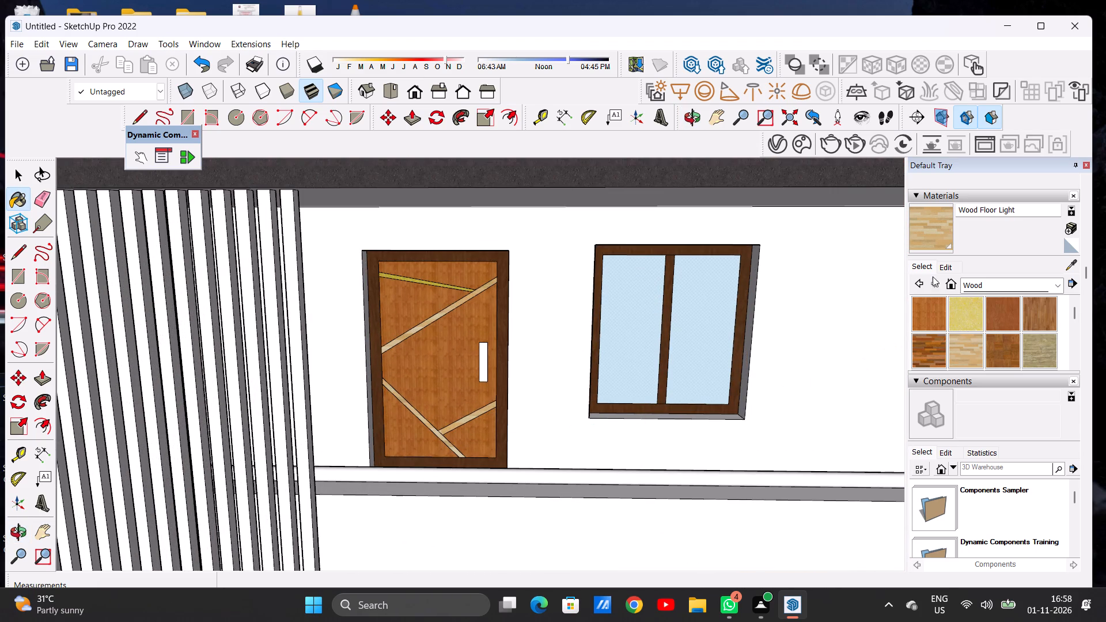
{"action": "left_click", "coordinate": [940, 269]}
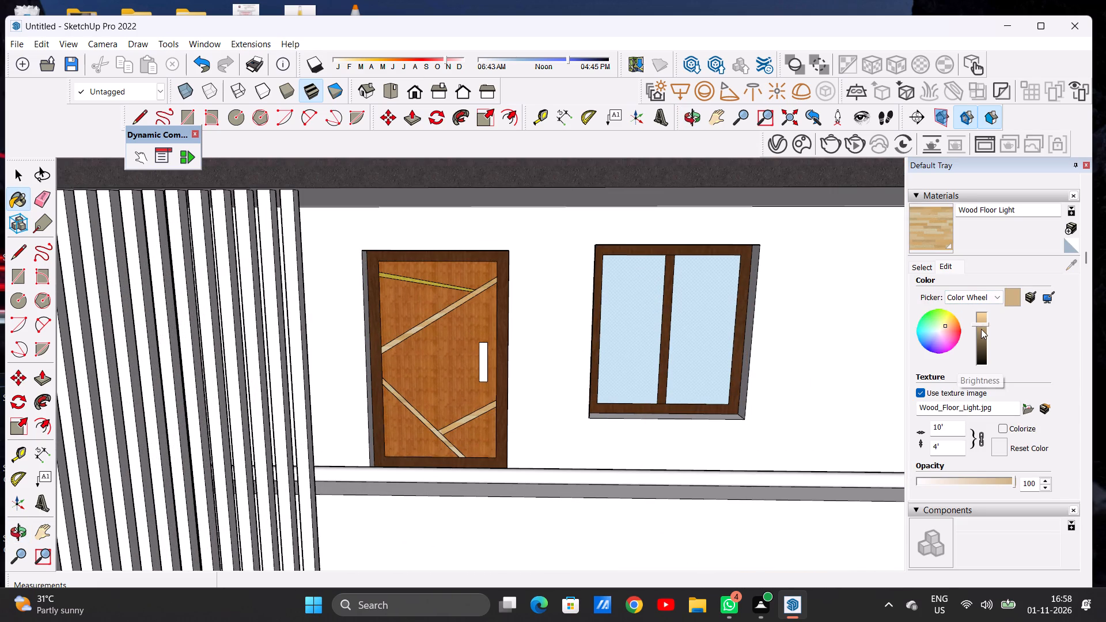
{"action": "left_click", "coordinate": [981, 329]}
Paint the topmost strip of the door behind the lowest slatted balcony with Wood Floor Light.
{"action": "scroll", "coordinate": [428, 283], "scroll_direction": "up", "scroll_amount": 7}
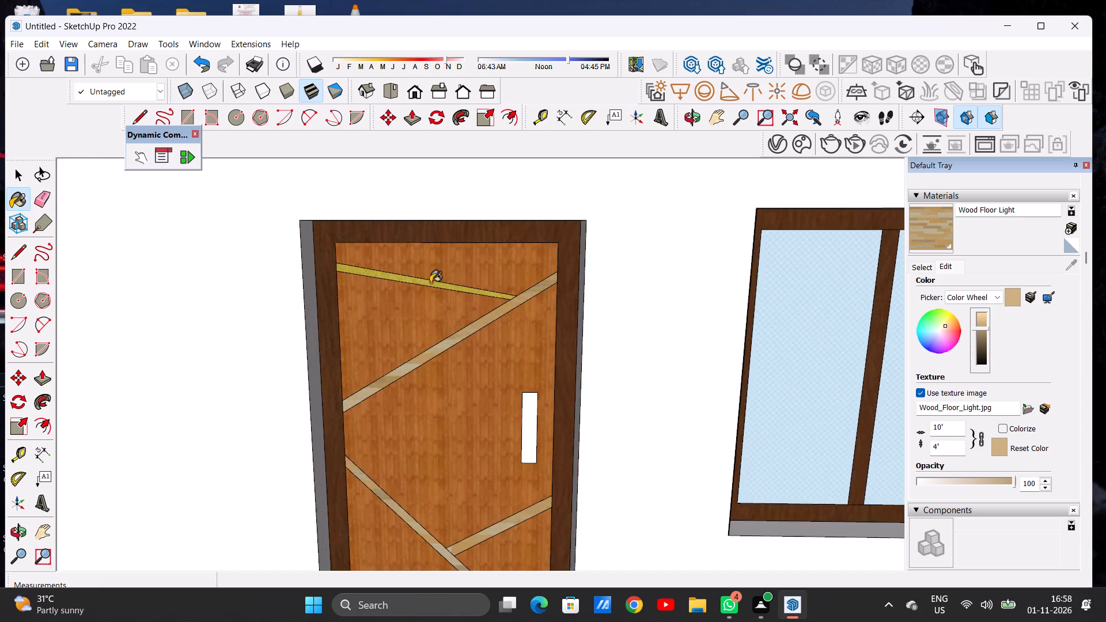
{"action": "scroll", "coordinate": [430, 283], "scroll_direction": "up", "scroll_amount": 8}
{"action": "scroll", "coordinate": [515, 293], "scroll_direction": "down", "scroll_amount": 1}
{"action": "scroll", "coordinate": [515, 293], "scroll_direction": "up", "scroll_amount": 5}
{"action": "left_click", "coordinate": [515, 293]}
Paint the four diagonal strips and the handle of the door directly above the lowest slatted balcony with Wood Floor Light.
{"action": "scroll", "coordinate": [484, 307], "scroll_direction": "down", "scroll_amount": 10}
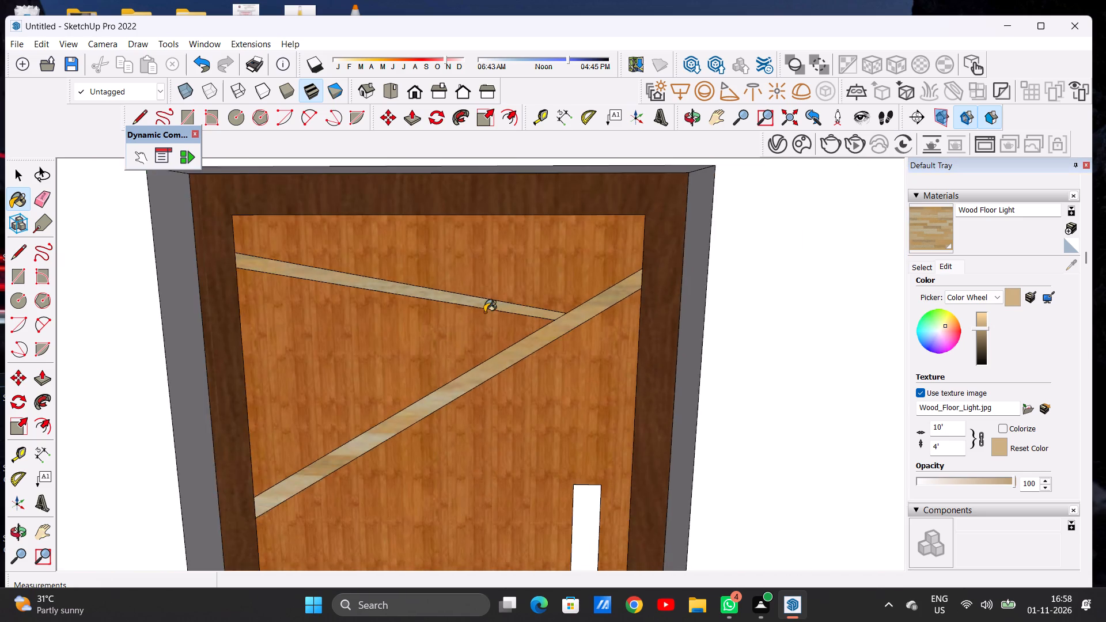
{"action": "scroll", "coordinate": [463, 328], "scroll_direction": "down", "scroll_amount": 13}
{"action": "scroll", "coordinate": [401, 385], "scroll_direction": "down", "scroll_amount": 4}
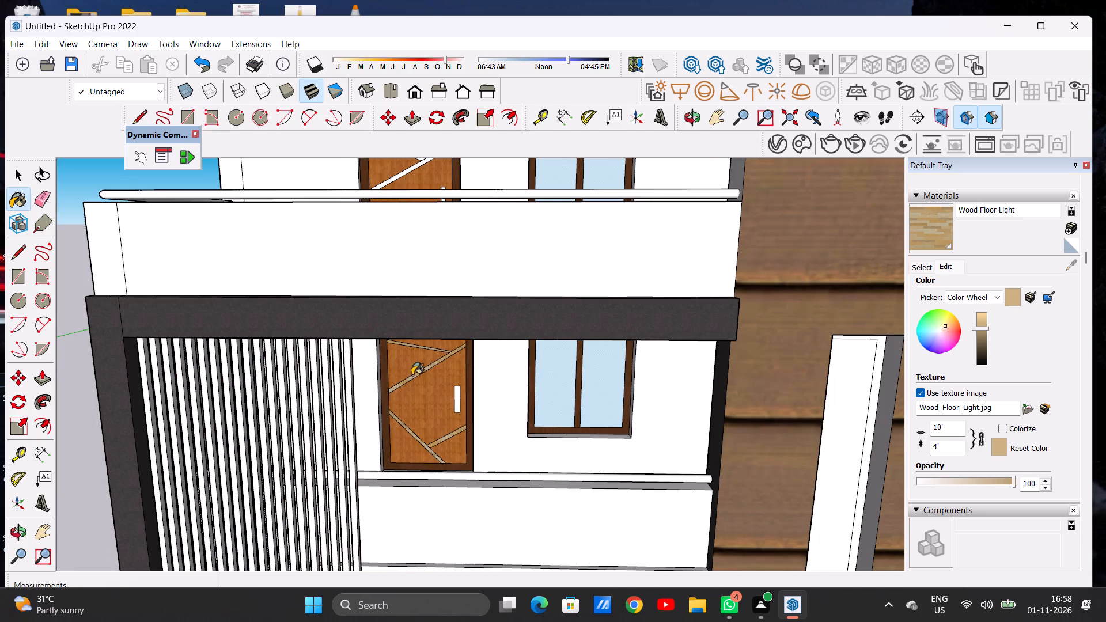
{"action": "scroll", "coordinate": [412, 377], "scroll_direction": "down", "scroll_amount": 7}
{"action": "scroll", "coordinate": [410, 261], "scroll_direction": "up", "scroll_amount": 1}
{"action": "scroll", "coordinate": [410, 261], "scroll_direction": "down", "scroll_amount": 1}
{"action": "scroll", "coordinate": [410, 261], "scroll_direction": "up", "scroll_amount": 20}
{"action": "scroll", "coordinate": [410, 261], "scroll_direction": "up", "scroll_amount": 1}
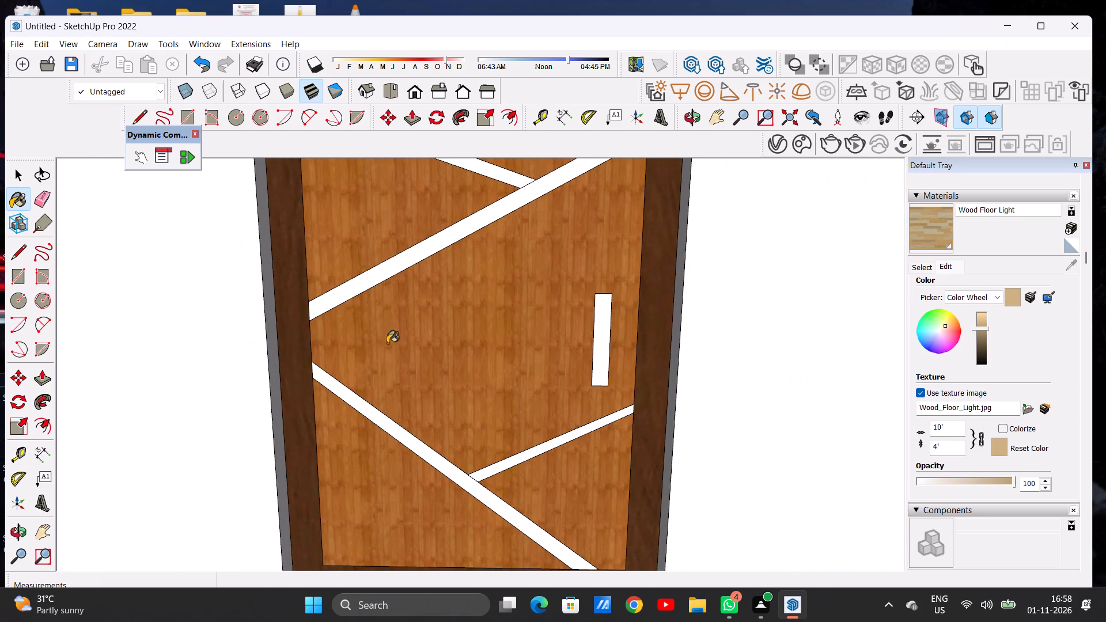
{"action": "left_click", "coordinate": [365, 411]}
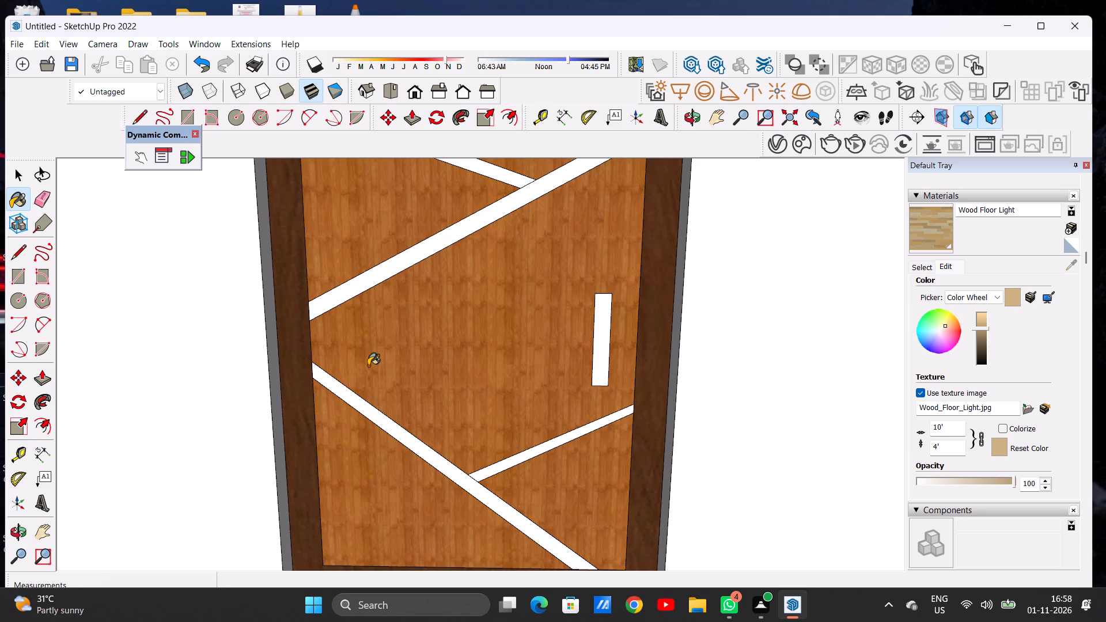
{"action": "left_click", "coordinate": [508, 463]}
{"action": "left_click", "coordinate": [366, 282]}
{"action": "scroll", "coordinate": [390, 327], "scroll_direction": "down", "scroll_amount": 6}
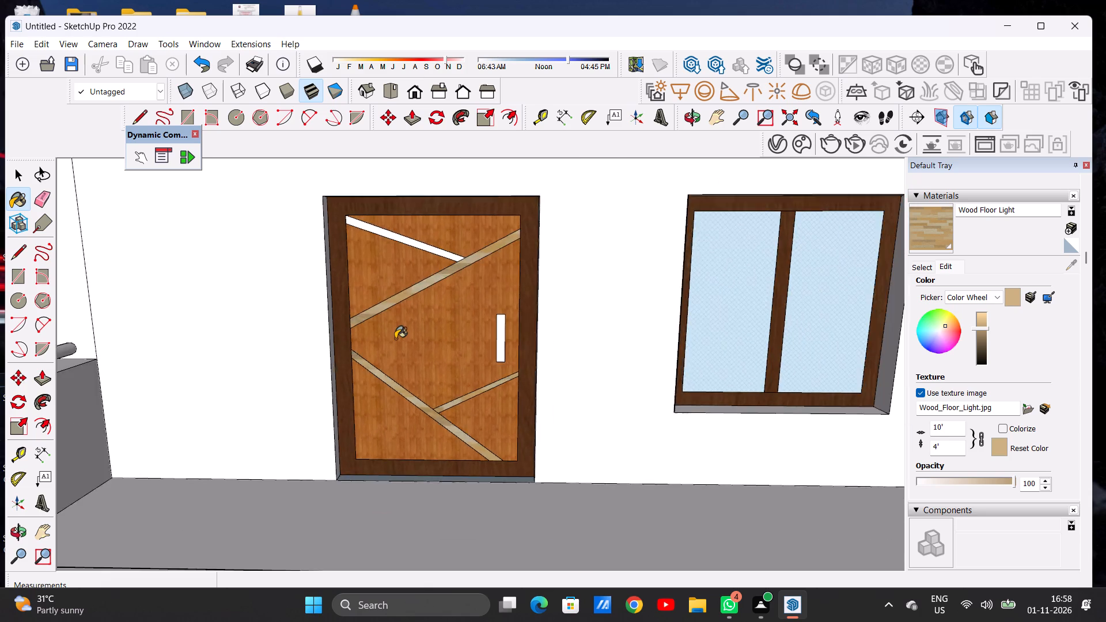
{"action": "scroll", "coordinate": [395, 339], "scroll_direction": "down", "scroll_amount": 5}
{"action": "scroll", "coordinate": [406, 266], "scroll_direction": "up", "scroll_amount": 11}
{"action": "scroll", "coordinate": [429, 298], "scroll_direction": "down", "scroll_amount": 1}
{"action": "scroll", "coordinate": [430, 299], "scroll_direction": "up", "scroll_amount": 2}
{"action": "left_click", "coordinate": [437, 288]}
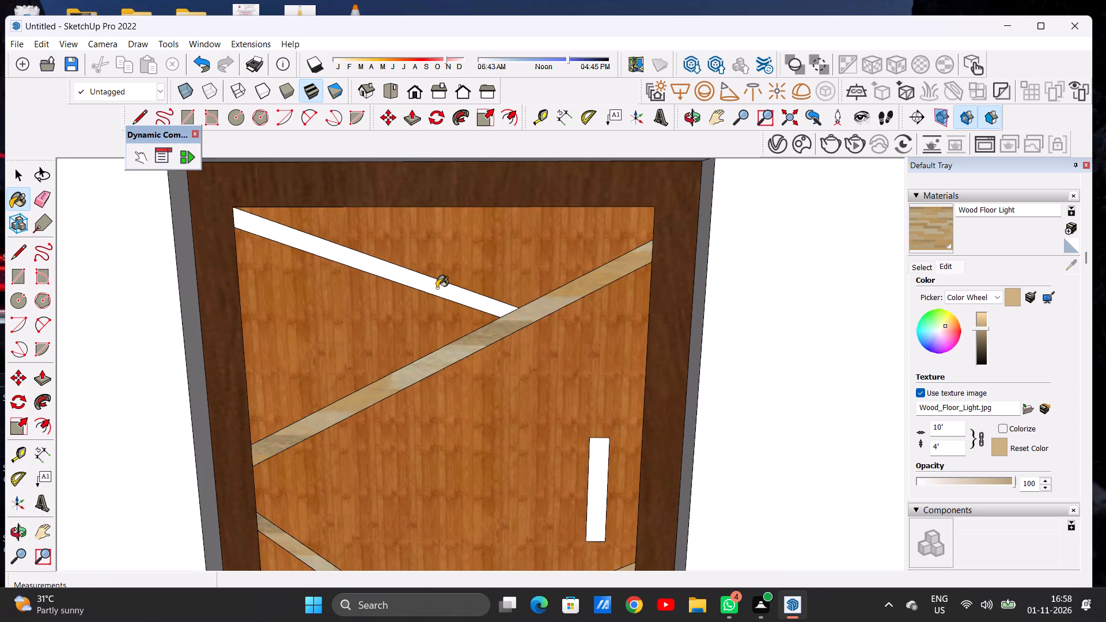
{"action": "scroll", "coordinate": [485, 299], "scroll_direction": "down", "scroll_amount": 4}
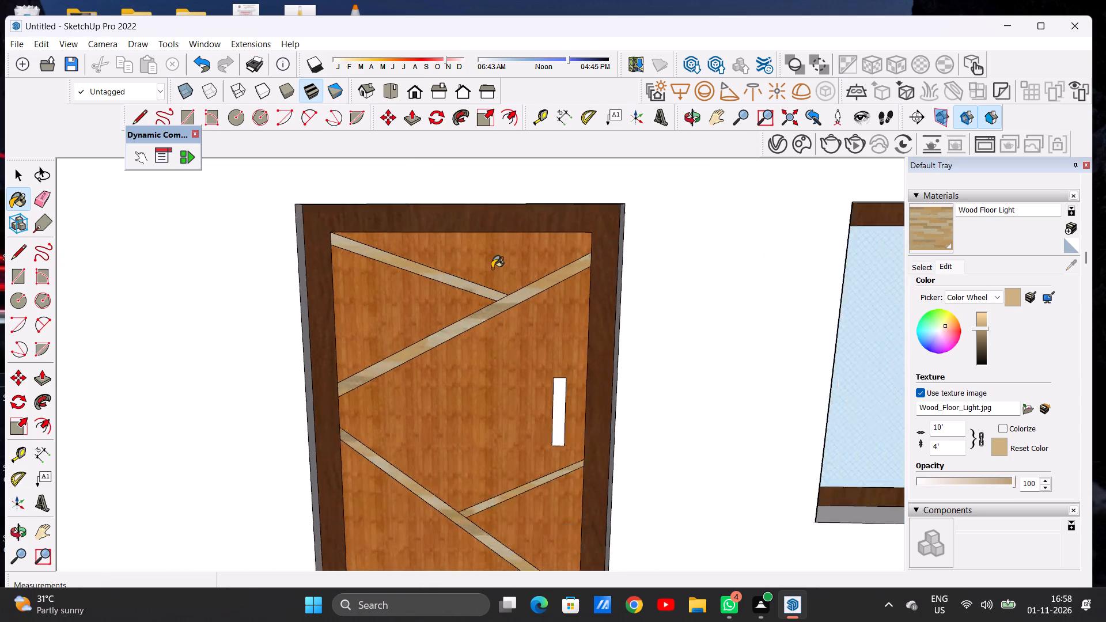
{"action": "scroll", "coordinate": [492, 268], "scroll_direction": "down", "scroll_amount": 9}
{"action": "scroll", "coordinate": [518, 362], "scroll_direction": "up", "scroll_amount": 16}
{"action": "left_click", "coordinate": [541, 328]}
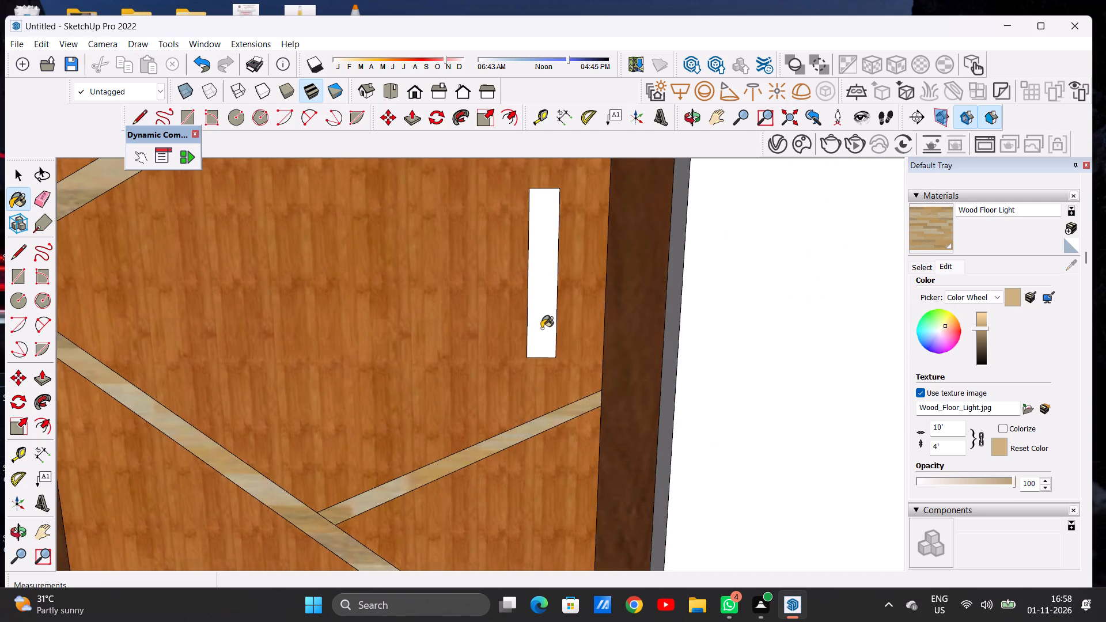
Paint the handle of the door behind the lowest slatted balcony with Wood Floor Light.
{"action": "scroll", "coordinate": [511, 297], "scroll_direction": "down", "scroll_amount": 7}
{"action": "scroll", "coordinate": [499, 280], "scroll_direction": "down", "scroll_amount": 18}
{"action": "scroll", "coordinate": [513, 396], "scroll_direction": "up", "scroll_amount": 16}
{"action": "left_click", "coordinate": [488, 430]}
Paint the four diagonal strips and the handle of the door directly below the upper slatted balcony with Wood Floor Light.
{"action": "scroll", "coordinate": [490, 424], "scroll_direction": "down", "scroll_amount": 9}
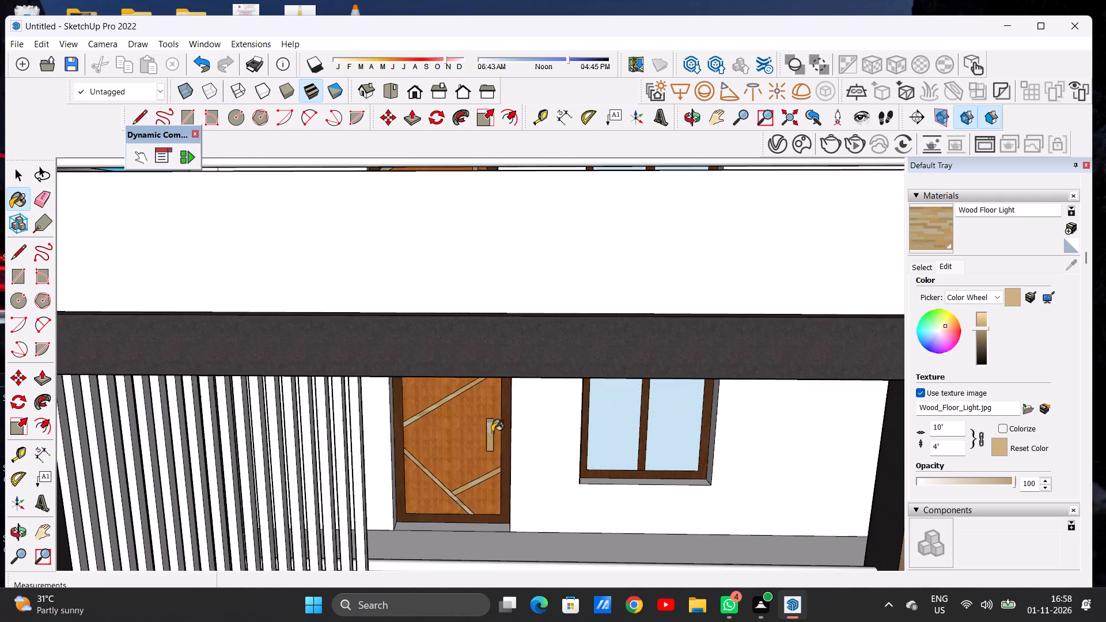
{"action": "scroll", "coordinate": [492, 432], "scroll_direction": "down", "scroll_amount": 14}
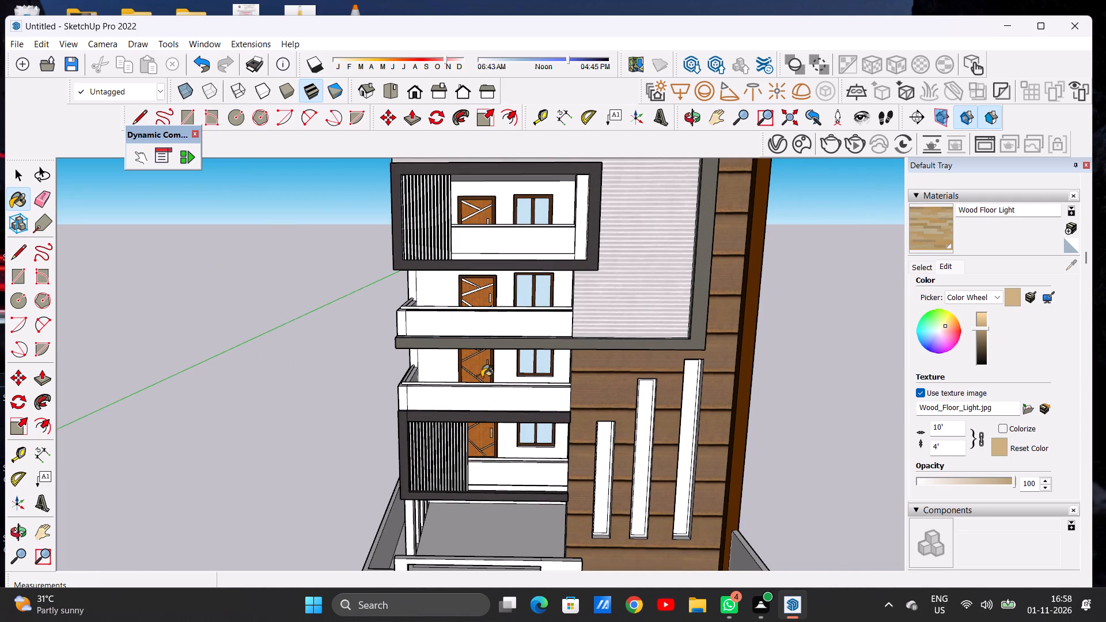
{"action": "scroll", "coordinate": [462, 266], "scroll_direction": "up", "scroll_amount": 4}
{"action": "scroll", "coordinate": [462, 266], "scroll_direction": "down", "scroll_amount": 1}
{"action": "scroll", "coordinate": [462, 266], "scroll_direction": "up", "scroll_amount": 1}
{"action": "scroll", "coordinate": [514, 305], "scroll_direction": "up", "scroll_amount": 6}
{"action": "scroll", "coordinate": [462, 306], "scroll_direction": "up", "scroll_amount": 4}
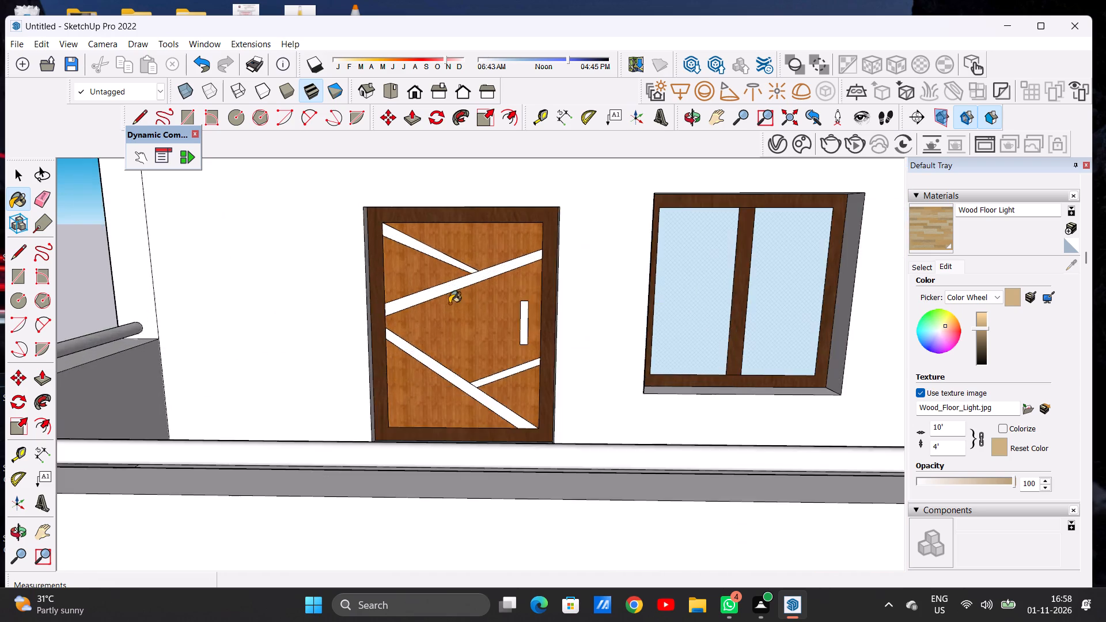
{"action": "scroll", "coordinate": [449, 304], "scroll_direction": "up", "scroll_amount": 10}
{"action": "left_click", "coordinate": [438, 287]}
{"action": "left_click", "coordinate": [500, 237]}
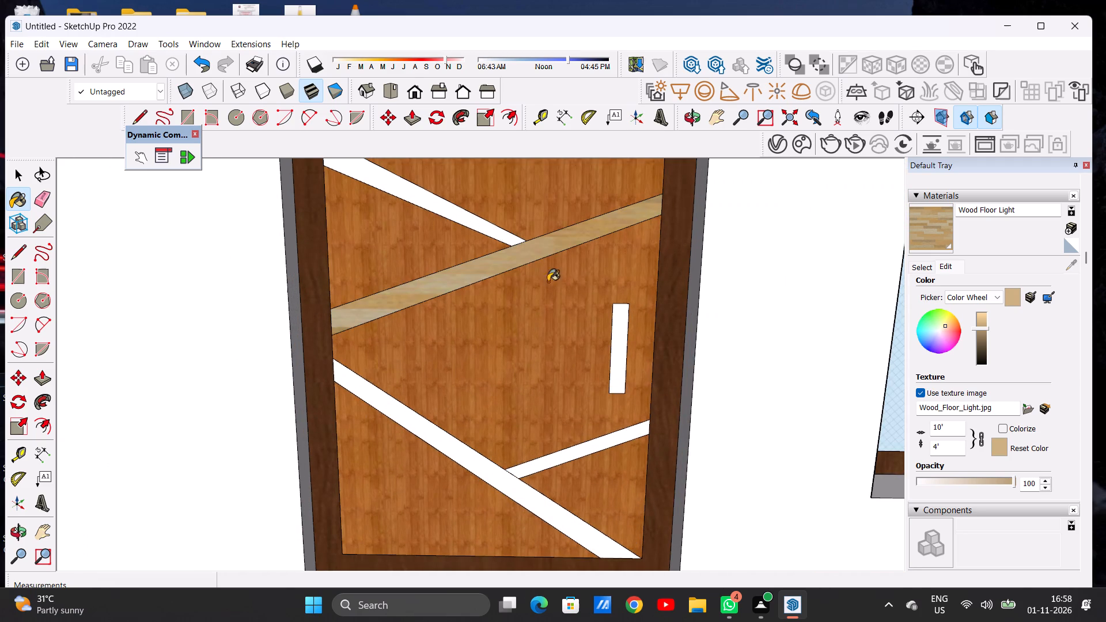
{"action": "left_click", "coordinate": [616, 336]}
{"action": "left_click", "coordinate": [506, 490]}
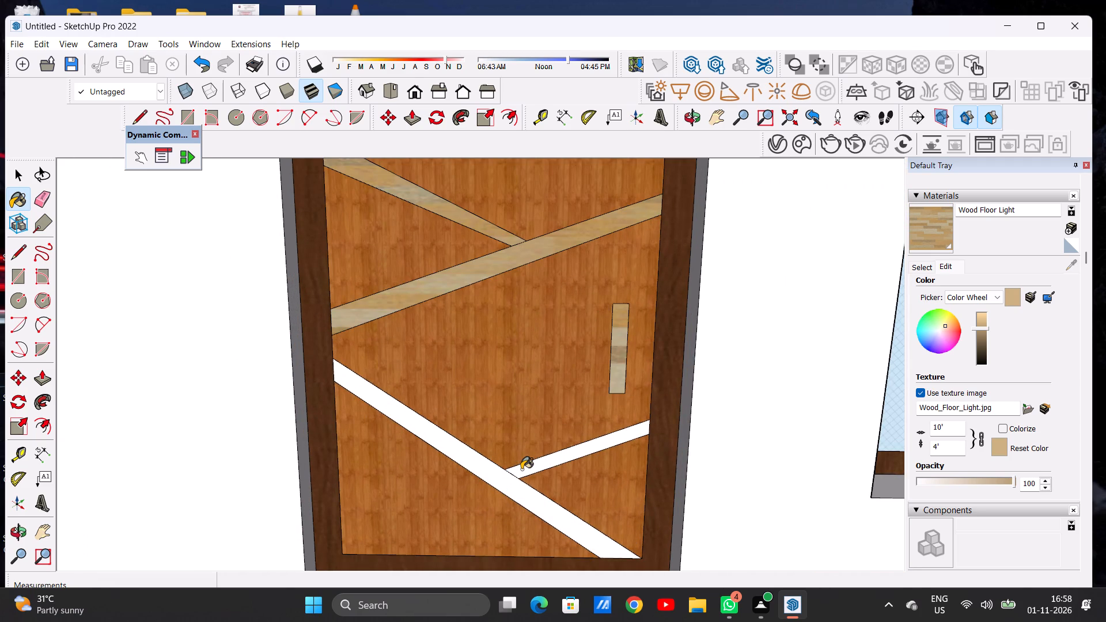
{"action": "left_click", "coordinate": [521, 469]}
Paint the four diagonal strips and the handle of the door behind the upper slatted balcony with Wood Floor Light.
{"action": "scroll", "coordinate": [496, 455], "scroll_direction": "down", "scroll_amount": 20}
{"action": "scroll", "coordinate": [496, 455], "scroll_direction": "down", "scroll_amount": 1}
{"action": "scroll", "coordinate": [491, 335], "scroll_direction": "up", "scroll_amount": 5}
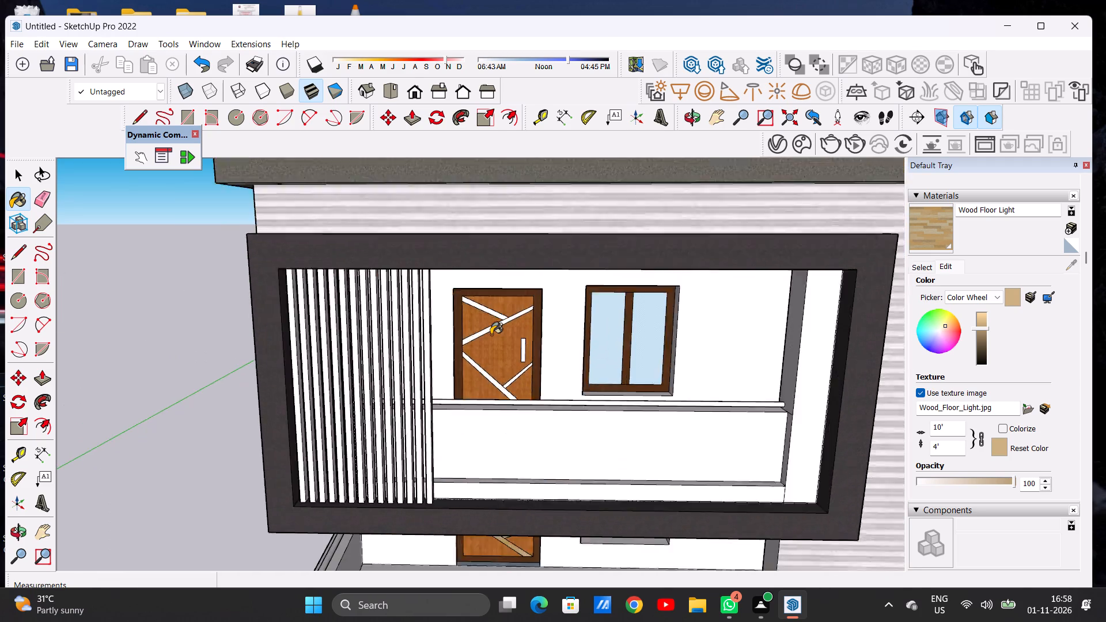
{"action": "scroll", "coordinate": [491, 335], "scroll_direction": "down", "scroll_amount": 1}
{"action": "scroll", "coordinate": [487, 328], "scroll_direction": "up", "scroll_amount": 18}
{"action": "left_click", "coordinate": [502, 292]}
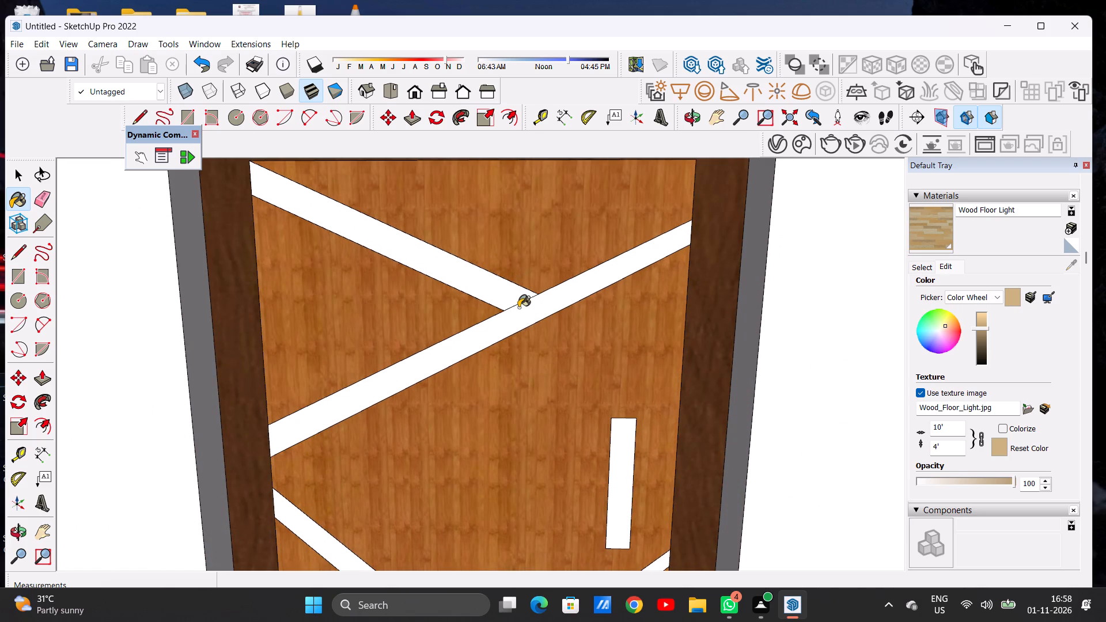
{"action": "left_click", "coordinate": [518, 308]}
{"action": "scroll", "coordinate": [523, 309], "scroll_direction": "down", "scroll_amount": 2}
{"action": "scroll", "coordinate": [523, 309], "scroll_direction": "up", "scroll_amount": 1}
{"action": "scroll", "coordinate": [523, 309], "scroll_direction": "down", "scroll_amount": 4}
{"action": "scroll", "coordinate": [517, 368], "scroll_direction": "down", "scroll_amount": 6}
{"action": "scroll", "coordinate": [529, 506], "scroll_direction": "up", "scroll_amount": 2}
{"action": "scroll", "coordinate": [531, 513], "scroll_direction": "down", "scroll_amount": 1}
{"action": "scroll", "coordinate": [531, 514], "scroll_direction": "up", "scroll_amount": 3}
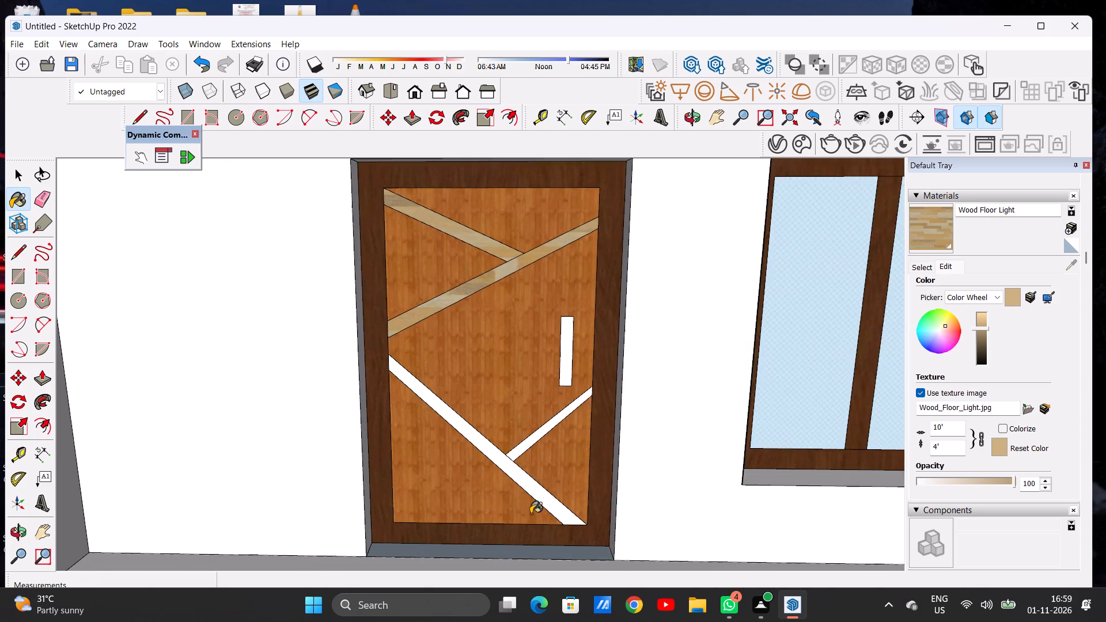
{"action": "scroll", "coordinate": [531, 514], "scroll_direction": "up", "scroll_amount": 7}
{"action": "left_click", "coordinate": [501, 454]}
{"action": "left_click", "coordinate": [491, 388]}
{"action": "scroll", "coordinate": [493, 396], "scroll_direction": "down", "scroll_amount": 6}
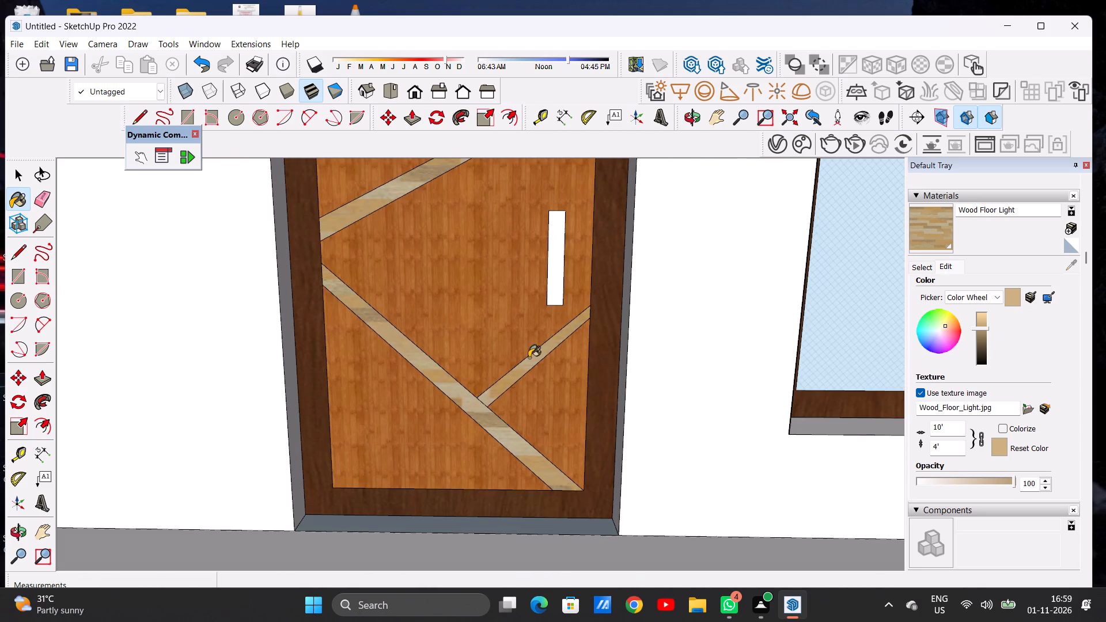
{"action": "left_click", "coordinate": [558, 289]}
{"action": "scroll", "coordinate": [554, 345], "scroll_direction": "down", "scroll_amount": 14}
{"action": "scroll", "coordinate": [490, 340], "scroll_direction": "down", "scroll_amount": 7}
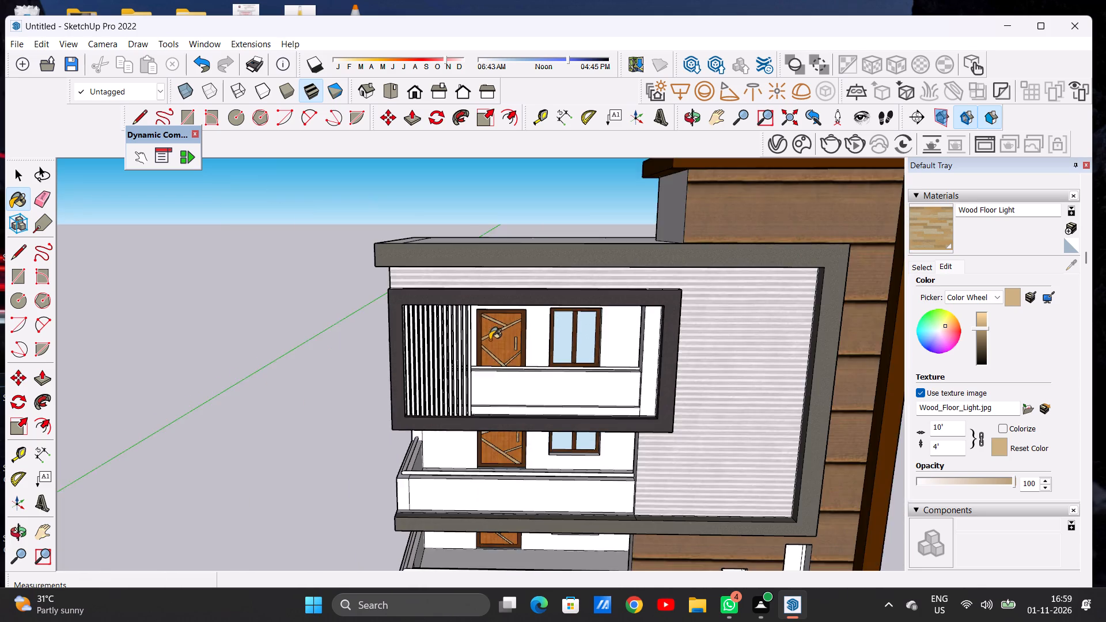
{"action": "scroll", "coordinate": [495, 330], "scroll_direction": "down", "scroll_amount": 15}
{"action": "scroll", "coordinate": [512, 436], "scroll_direction": "up", "scroll_amount": 6}
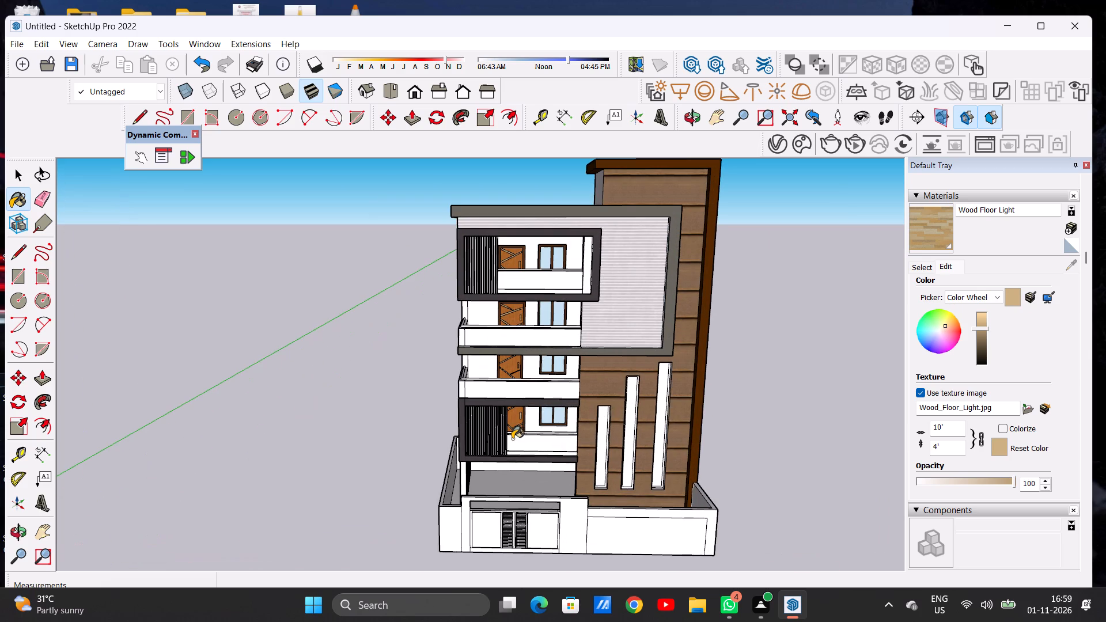
{"action": "key", "text": "space"}
Paint the outer face of the front parapet directly above the lowest slatted balcony with Translucent Glass Safety from Glass and Mirrors.
{"action": "left_click", "coordinate": [924, 263]}
{"action": "left_click", "coordinate": [965, 284]}
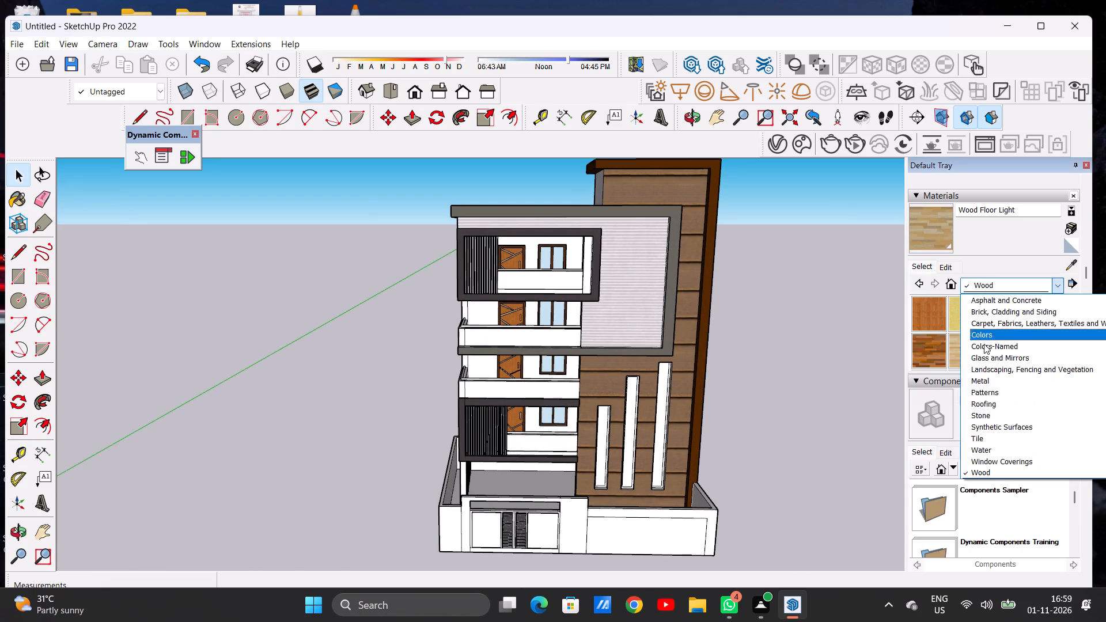
{"action": "left_click", "coordinate": [992, 358]}
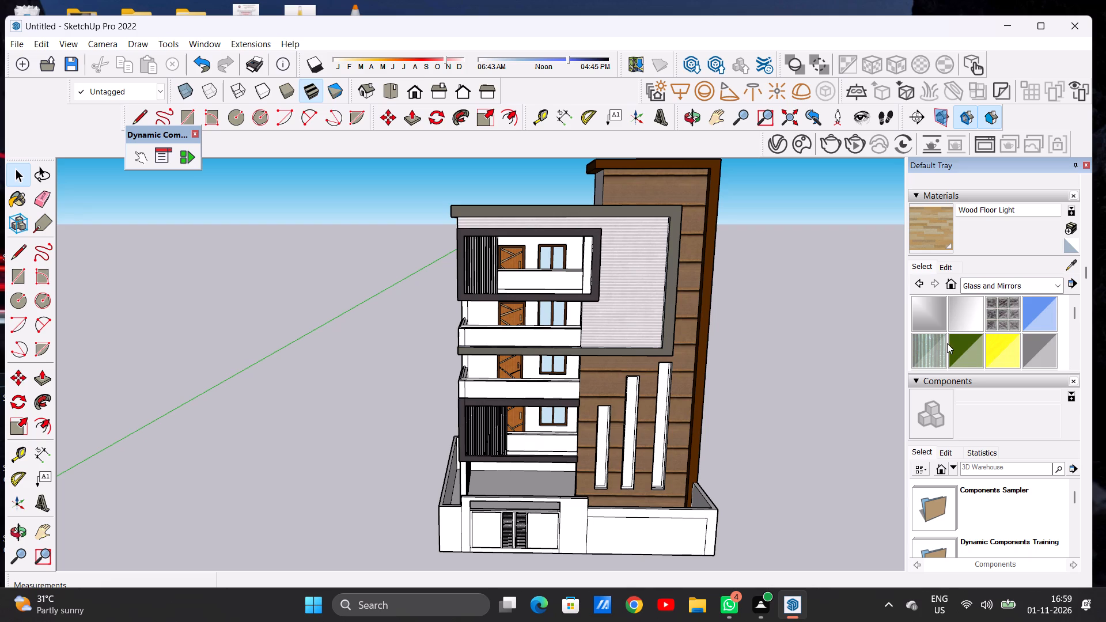
{"action": "scroll", "coordinate": [947, 343], "scroll_direction": "down", "scroll_amount": 1}
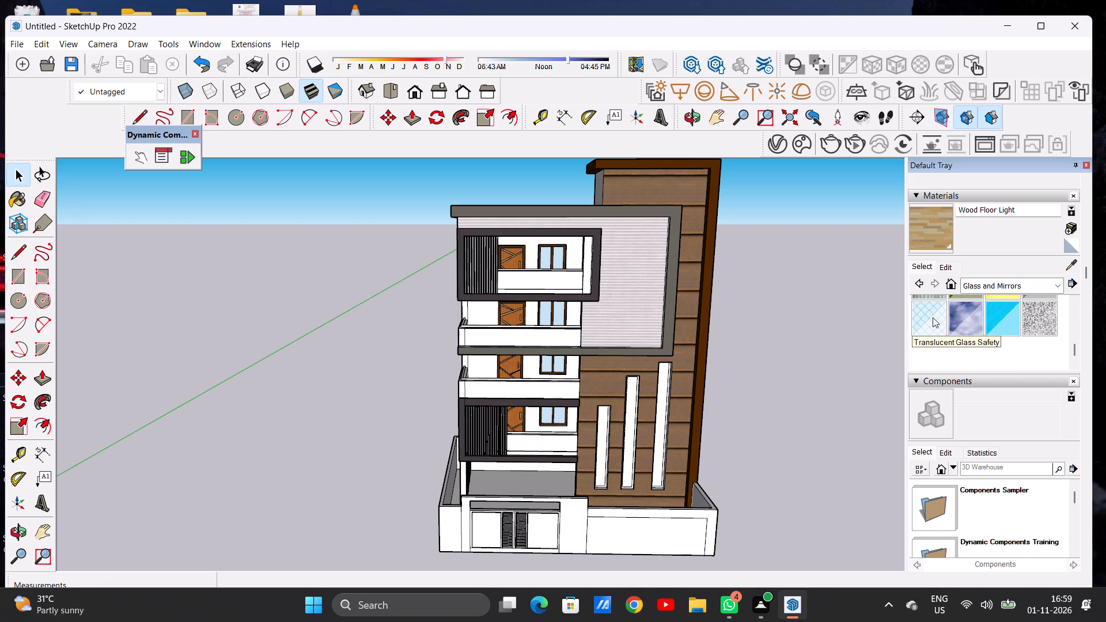
{"action": "left_click", "coordinate": [933, 317]}
{"action": "middle_click_drag", "start_coordinate": [509, 407], "coordinate": [333, 447]}
{"action": "scroll", "coordinate": [546, 381], "scroll_direction": "up", "scroll_amount": 2}
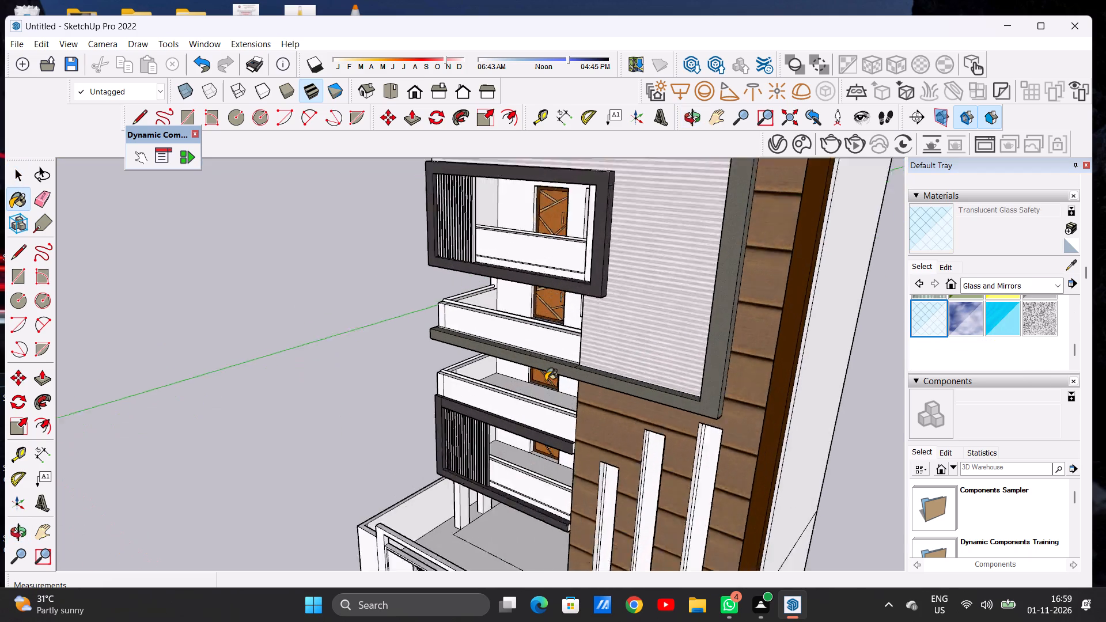
{"action": "scroll", "coordinate": [546, 381], "scroll_direction": "up", "scroll_amount": 12}
{"action": "left_click", "coordinate": [501, 421]}
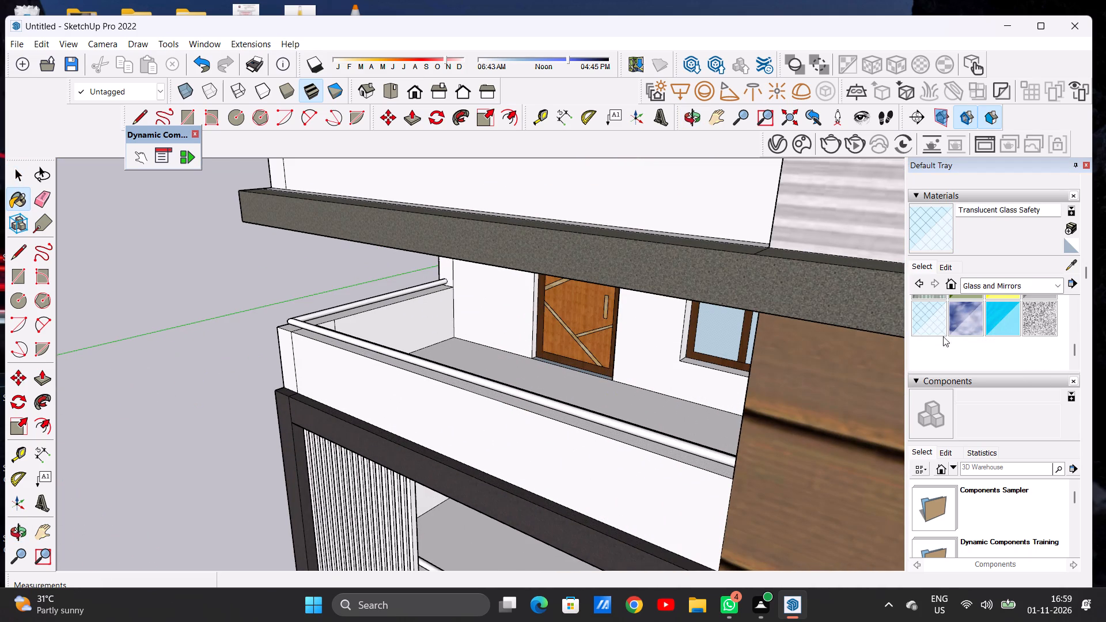
Paint the inner face of that same front parapet with Translucent Glass Safety.
{"action": "middle_click_drag", "start_coordinate": [435, 354], "coordinate": [368, 415]}
{"action": "scroll", "coordinate": [391, 398], "scroll_direction": "up", "scroll_amount": 14}
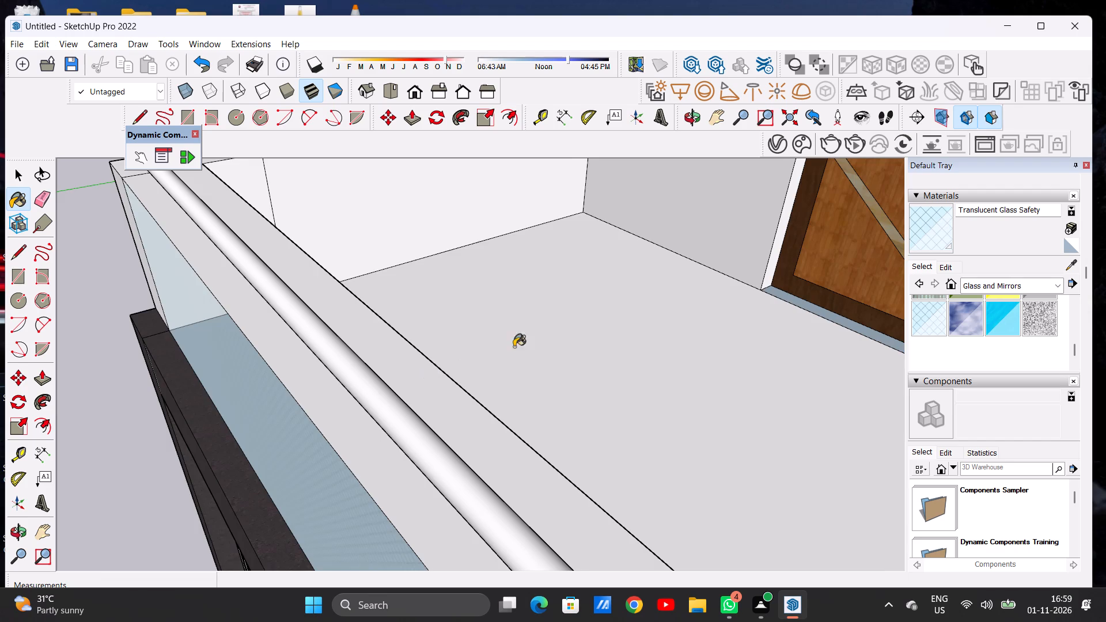
{"action": "middle_click_drag", "start_coordinate": [508, 344], "coordinate": [434, 342]}
{"action": "left_click", "coordinate": [269, 387]}
Raise the brightness of the Translucent Glass Safety material slightly and set its opacity to 35.
{"action": "middle_click_drag", "start_coordinate": [272, 393], "coordinate": [390, 365]}
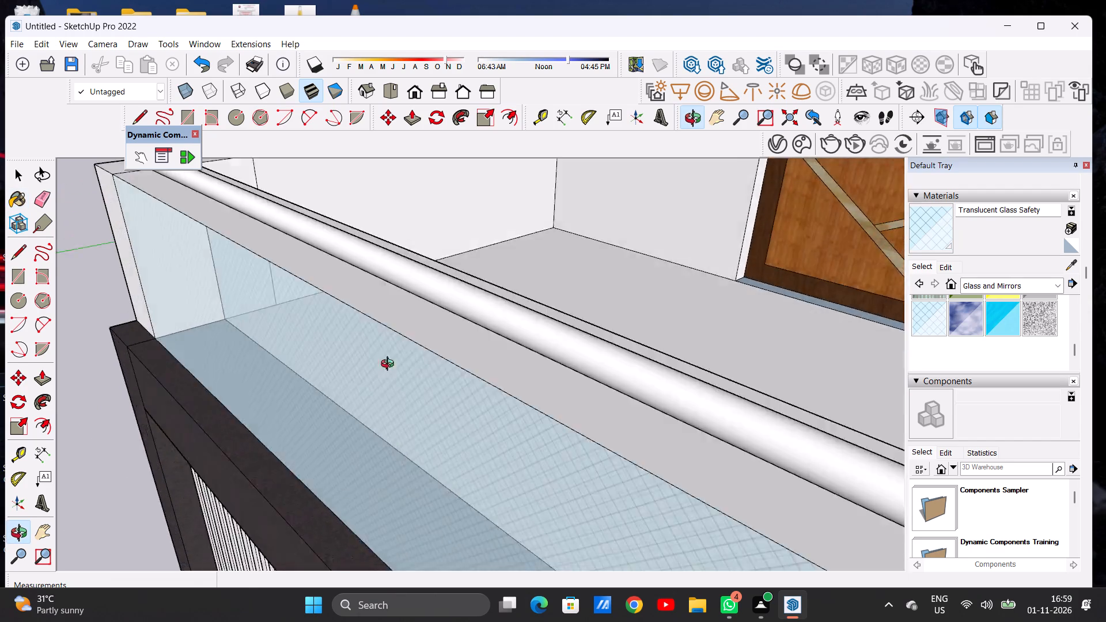
{"action": "middle_click_drag", "start_coordinate": [390, 365], "coordinate": [423, 355]}
{"action": "scroll", "coordinate": [402, 367], "scroll_direction": "down", "scroll_amount": 20}
{"action": "scroll", "coordinate": [402, 367], "scroll_direction": "down", "scroll_amount": 8}
{"action": "middle_click_drag", "start_coordinate": [378, 395], "coordinate": [455, 374]}
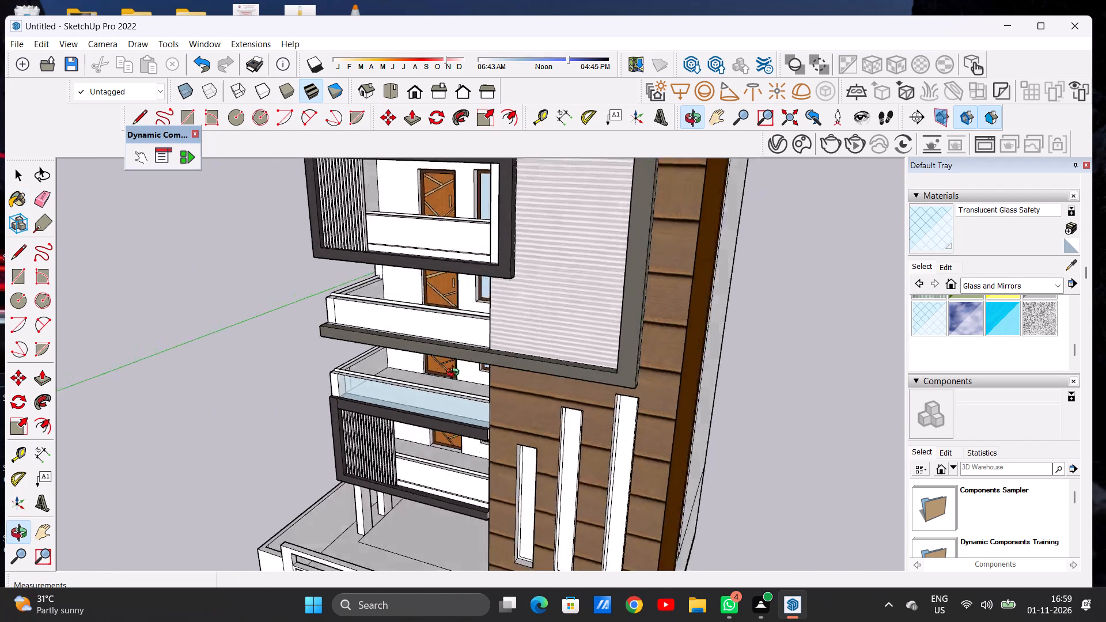
{"action": "middle_click_drag", "start_coordinate": [455, 374], "coordinate": [625, 333]}
{"action": "middle_click", "coordinate": [625, 333]}
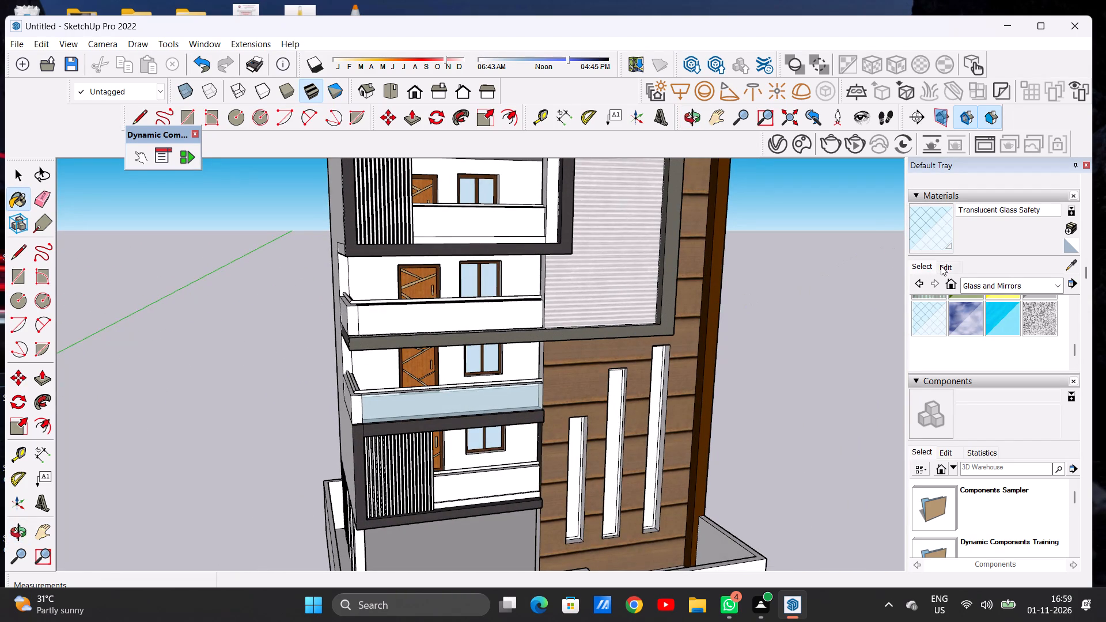
{"action": "left_click", "coordinate": [941, 266]}
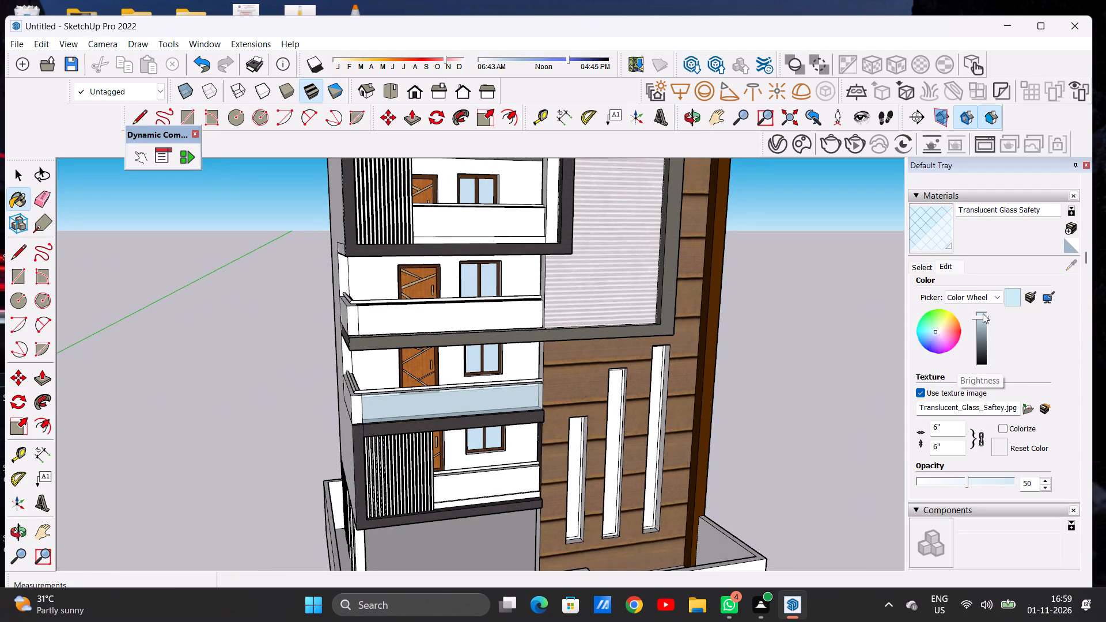
{"action": "left_click", "coordinate": [983, 313]}
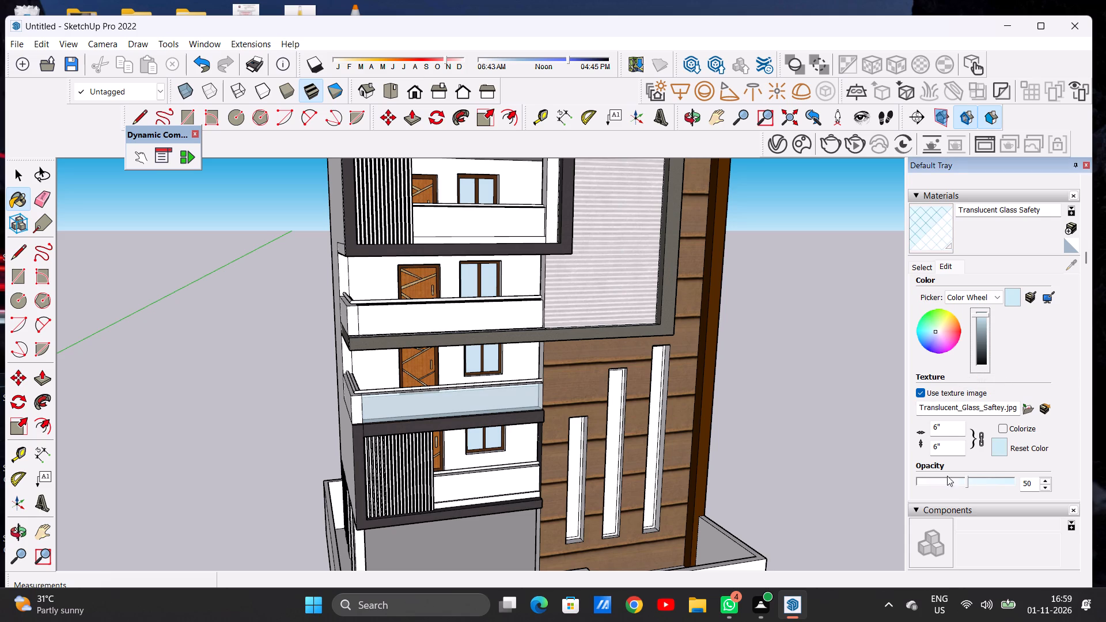
{"action": "left_click", "coordinate": [952, 481]}
Paint the outer and inner faces of the side parapet on the balcony above the lowest slatted one with Translucent Glass Safety.
{"action": "scroll", "coordinate": [432, 411], "scroll_direction": "up", "scroll_amount": 5}
{"action": "scroll", "coordinate": [422, 415], "scroll_direction": "down", "scroll_amount": 1}
{"action": "scroll", "coordinate": [422, 415], "scroll_direction": "up", "scroll_amount": 3}
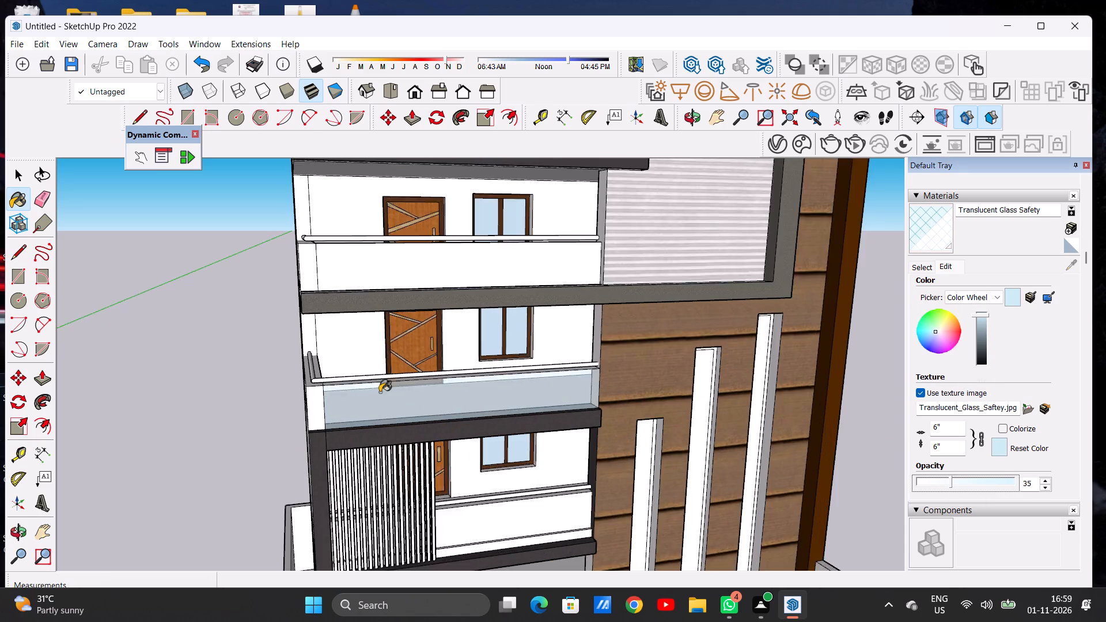
{"action": "scroll", "coordinate": [380, 392], "scroll_direction": "up", "scroll_amount": 4}
{"action": "middle_click_drag", "start_coordinate": [257, 377], "coordinate": [440, 386]}
{"action": "left_click", "coordinate": [389, 425]}
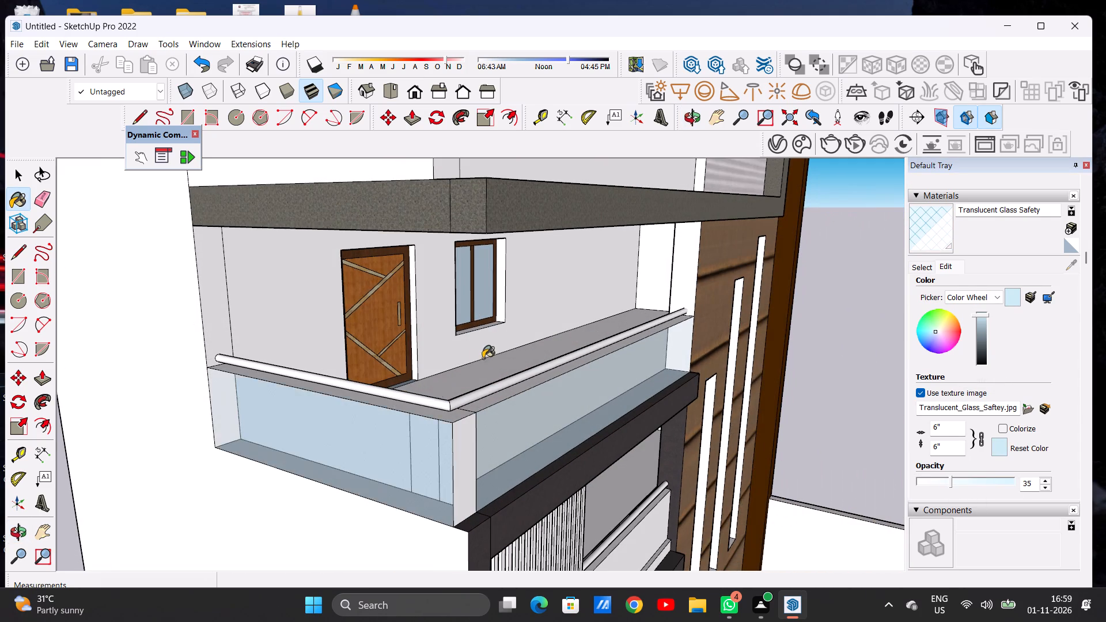
{"action": "middle_click_drag", "start_coordinate": [483, 356], "coordinate": [132, 371]}
{"action": "scroll", "coordinate": [202, 308], "scroll_direction": "up", "scroll_amount": 1}
{"action": "scroll", "coordinate": [204, 309], "scroll_direction": "down", "scroll_amount": 1}
{"action": "scroll", "coordinate": [207, 311], "scroll_direction": "up", "scroll_amount": 14}
{"action": "left_click", "coordinate": [258, 332]}
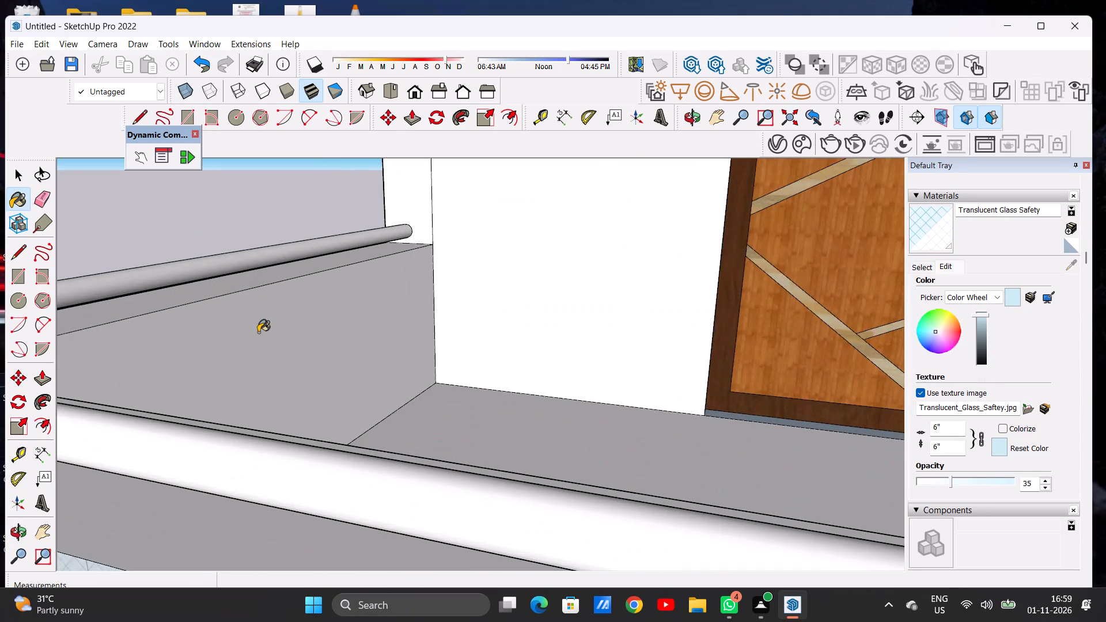
Paint the narrow corner strip at the front parapet's end on the same balcony with Translucent Glass Safety.
{"action": "scroll", "coordinate": [258, 332], "scroll_direction": "down", "scroll_amount": 20}
{"action": "scroll", "coordinate": [258, 332], "scroll_direction": "down", "scroll_amount": 2}
{"action": "scroll", "coordinate": [362, 365], "scroll_direction": "up", "scroll_amount": 2}
{"action": "scroll", "coordinate": [361, 365], "scroll_direction": "down", "scroll_amount": 1}
{"action": "middle_click_drag", "start_coordinate": [313, 380], "coordinate": [428, 348]}
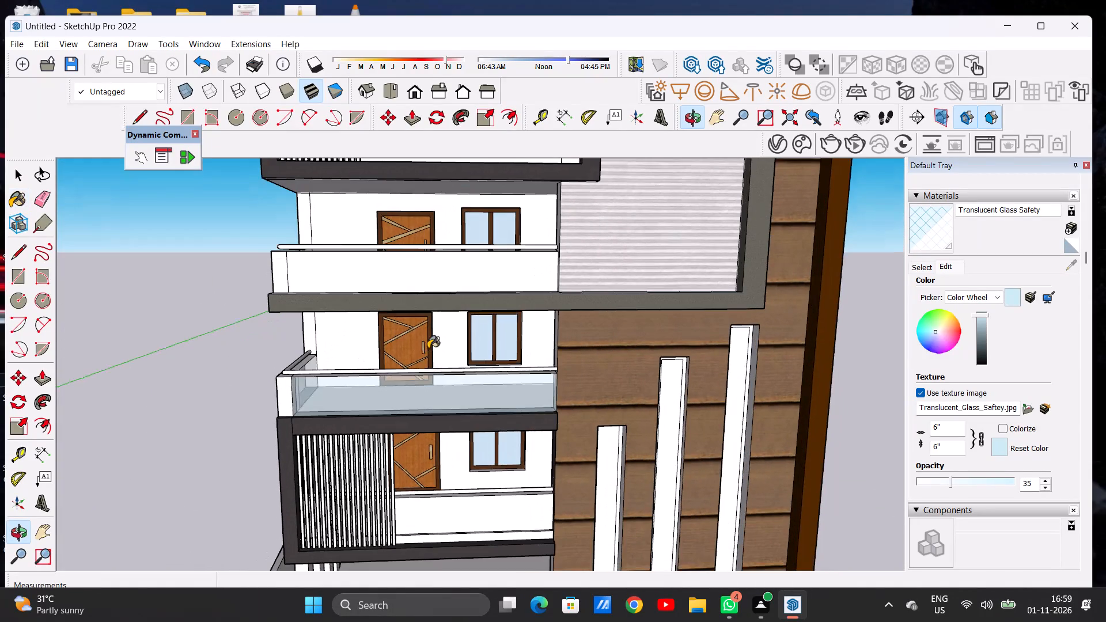
{"action": "scroll", "coordinate": [468, 335], "scroll_direction": "down", "scroll_amount": 2}
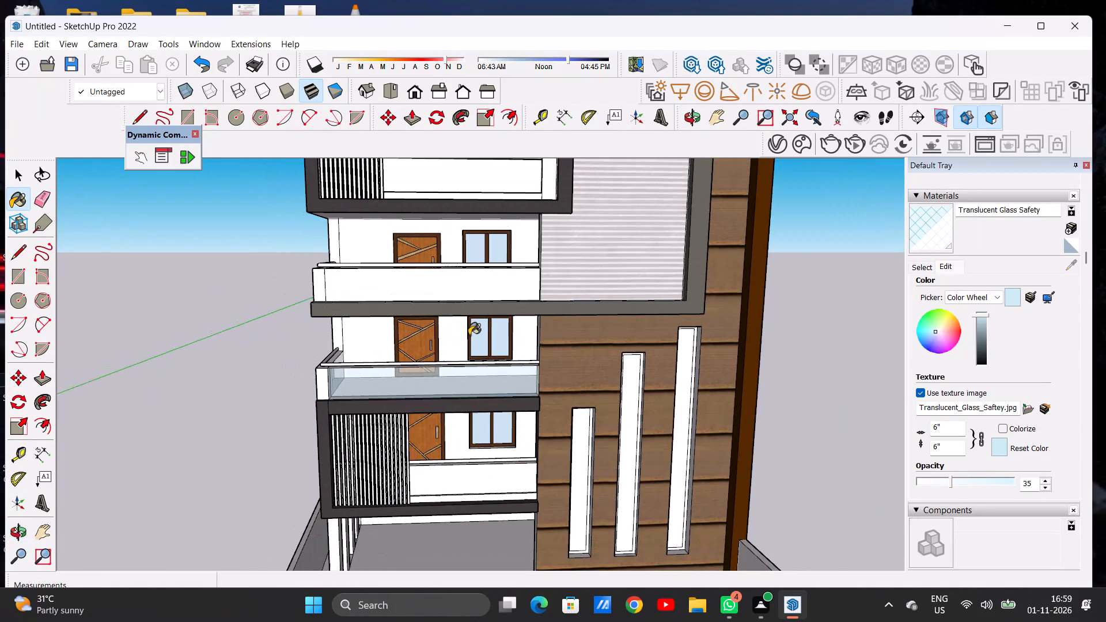
{"action": "scroll", "coordinate": [374, 399], "scroll_direction": "up", "scroll_amount": 11}
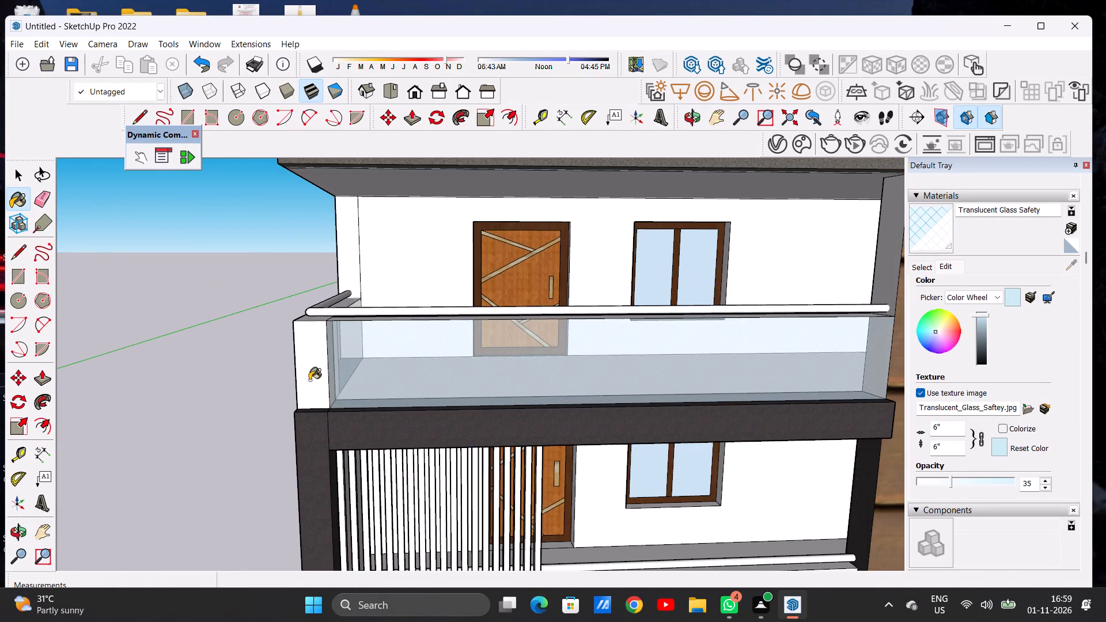
{"action": "left_click", "coordinate": [318, 368]}
Paint the outer faces of the front parapet, corner strip and side parapet directly below the upper slatted balcony with Translucent Glass Safety.
{"action": "scroll", "coordinate": [343, 373], "scroll_direction": "down", "scroll_amount": 16}
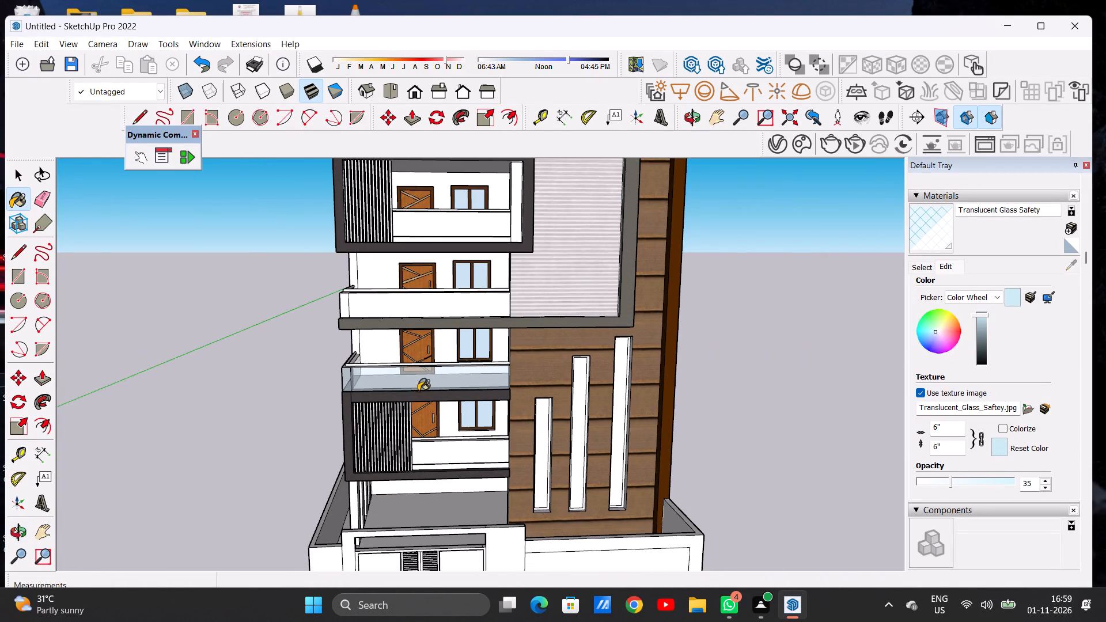
{"action": "scroll", "coordinate": [360, 313], "scroll_direction": "up", "scroll_amount": 1}
{"action": "scroll", "coordinate": [358, 315], "scroll_direction": "down", "scroll_amount": 1}
{"action": "scroll", "coordinate": [355, 317], "scroll_direction": "up", "scroll_amount": 17}
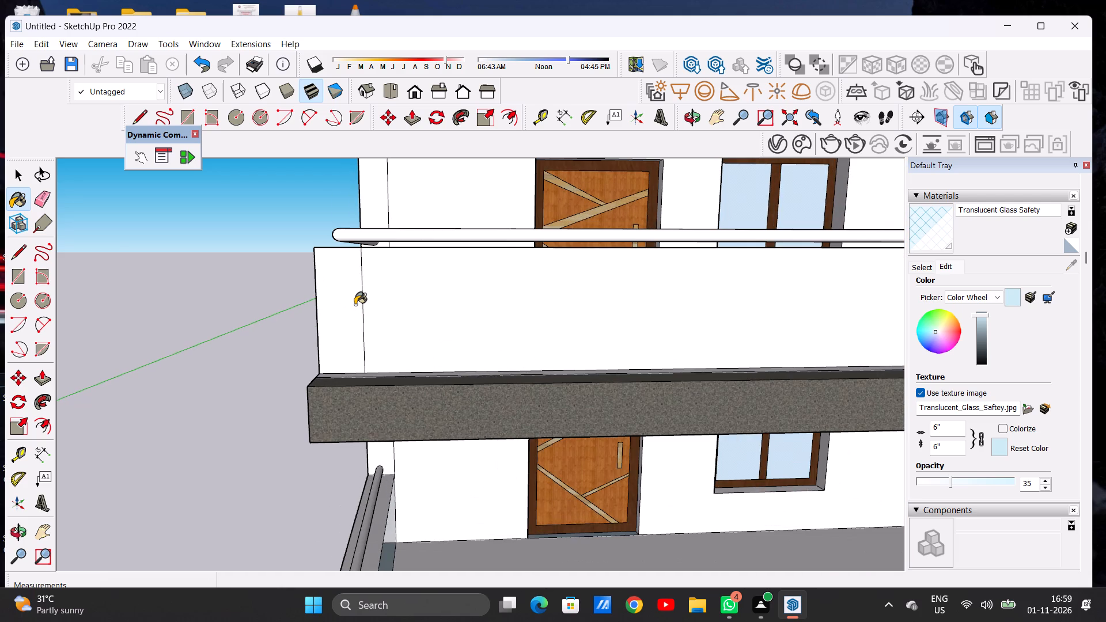
{"action": "left_click", "coordinate": [355, 305]}
{"action": "left_click", "coordinate": [386, 305]}
{"action": "middle_click_drag", "start_coordinate": [366, 297], "coordinate": [473, 369]}
{"action": "left_click", "coordinate": [434, 369]}
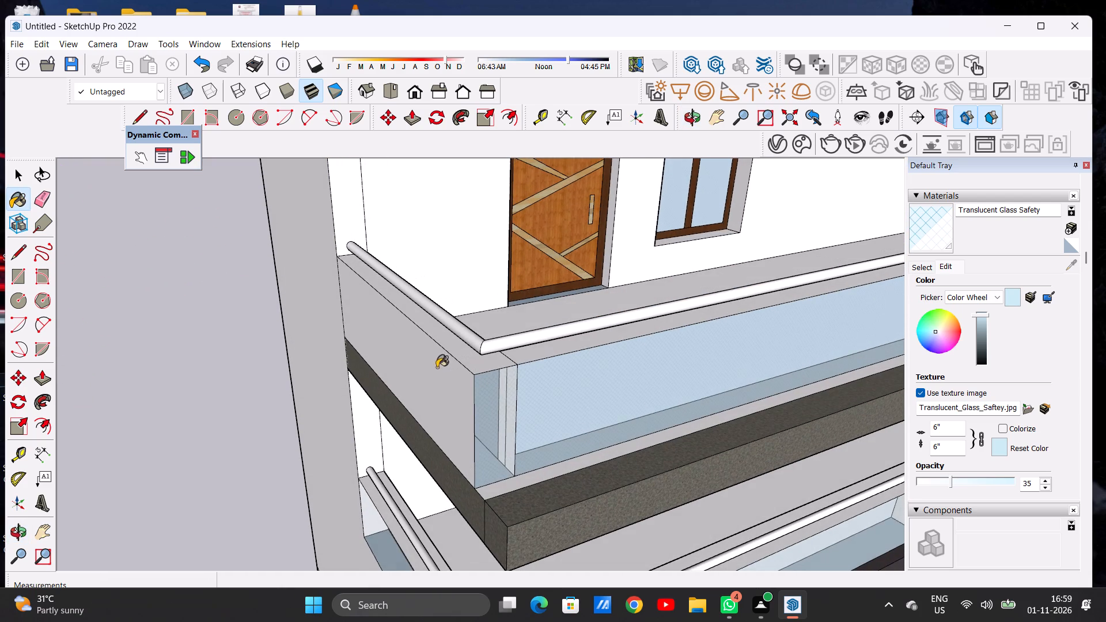
Paint the inner faces of the side and front parapets on that same balcony with Translucent Glass Safety.
{"action": "middle_click_drag", "start_coordinate": [576, 281], "coordinate": [319, 320]}
{"action": "left_click", "coordinate": [264, 310]}
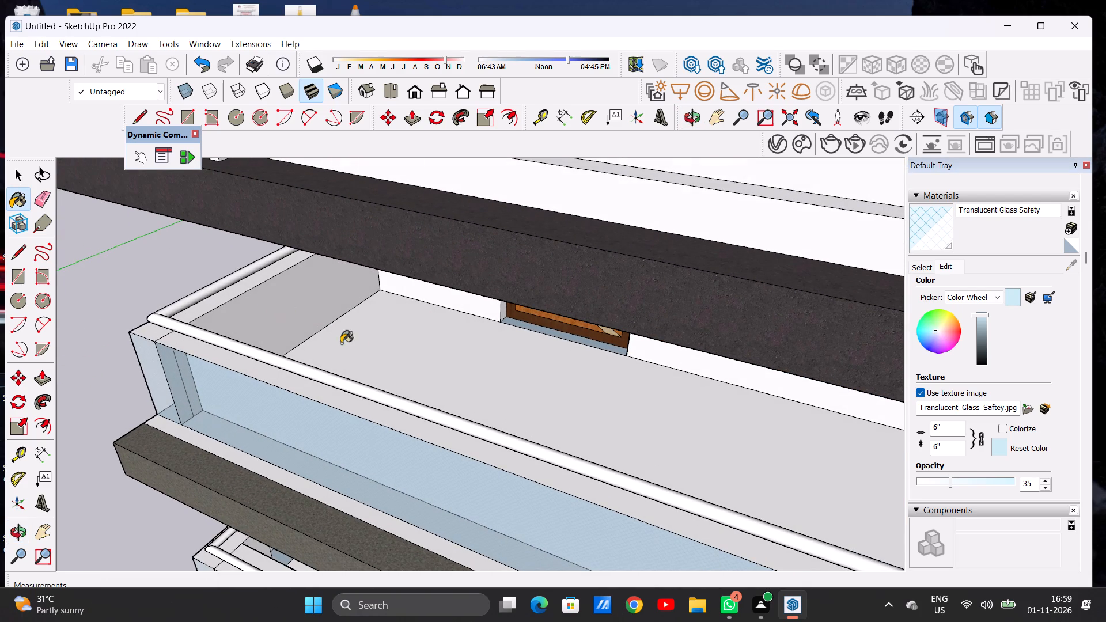
{"action": "middle_click_drag", "start_coordinate": [400, 354], "coordinate": [349, 354]}
{"action": "scroll", "coordinate": [328, 382], "scroll_direction": "up", "scroll_amount": 6}
{"action": "middle_click_drag", "start_coordinate": [404, 347], "coordinate": [276, 335]}
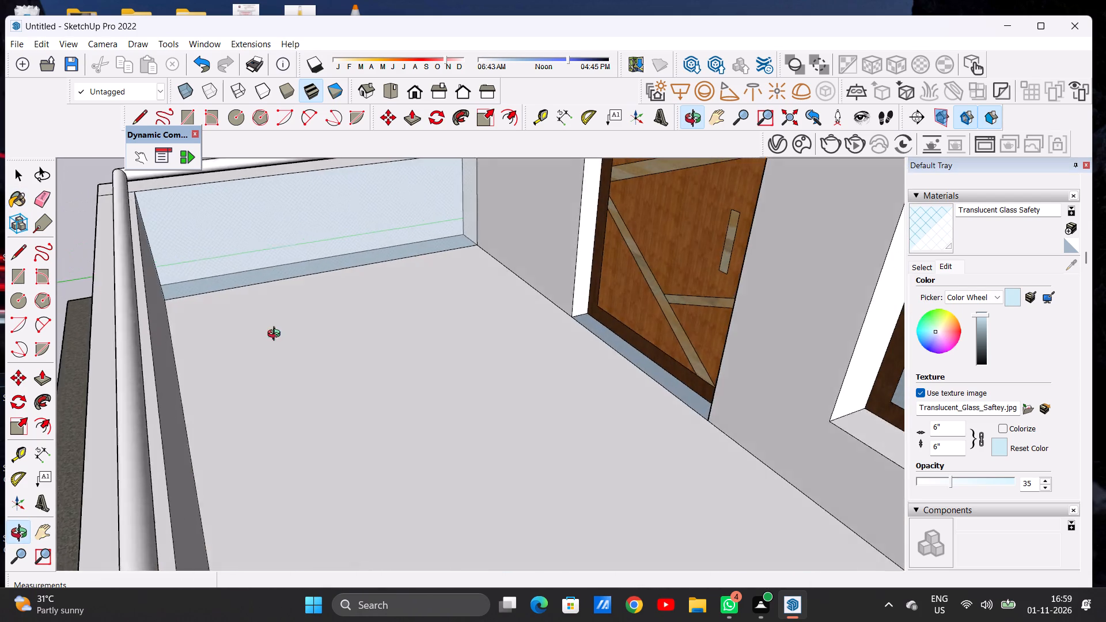
{"action": "middle_click_drag", "start_coordinate": [276, 335], "coordinate": [237, 333]}
{"action": "left_click", "coordinate": [107, 352]}
Paint the outer face of the lowest slatted balcony's front parapet with Translucent Glass Safety.
{"action": "middle_click_drag", "start_coordinate": [295, 361], "coordinate": [507, 336]}
{"action": "scroll", "coordinate": [422, 356], "scroll_direction": "down", "scroll_amount": 3}
{"action": "scroll", "coordinate": [417, 361], "scroll_direction": "up", "scroll_amount": 1}
{"action": "scroll", "coordinate": [417, 361], "scroll_direction": "down", "scroll_amount": 2}
{"action": "scroll", "coordinate": [343, 366], "scroll_direction": "down", "scroll_amount": 1}
{"action": "scroll", "coordinate": [342, 367], "scroll_direction": "up", "scroll_amount": 1}
{"action": "scroll", "coordinate": [342, 367], "scroll_direction": "down", "scroll_amount": 15}
{"action": "scroll", "coordinate": [340, 367], "scroll_direction": "up", "scroll_amount": 1}
{"action": "scroll", "coordinate": [342, 360], "scroll_direction": "down", "scroll_amount": 9}
{"action": "middle_click_drag", "start_coordinate": [353, 407], "coordinate": [525, 350]}
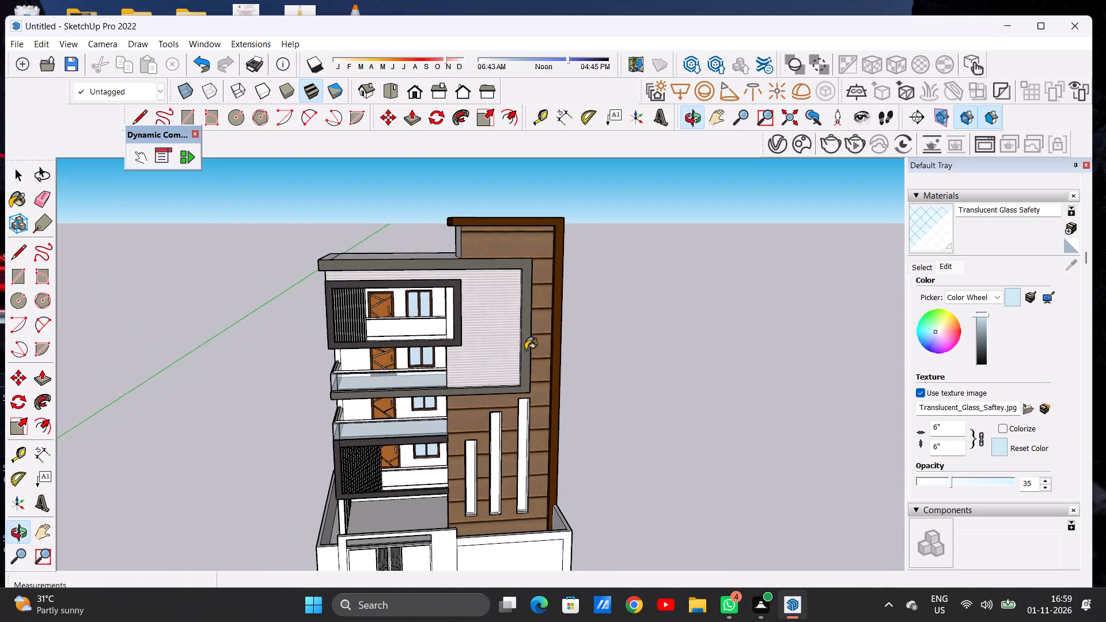
{"action": "scroll", "coordinate": [527, 356], "scroll_direction": "down", "scroll_amount": 5}
{"action": "scroll", "coordinate": [461, 443], "scroll_direction": "up", "scroll_amount": 8}
{"action": "scroll", "coordinate": [449, 439], "scroll_direction": "down", "scroll_amount": 1}
{"action": "scroll", "coordinate": [449, 439], "scroll_direction": "up", "scroll_amount": 3}
{"action": "scroll", "coordinate": [449, 439], "scroll_direction": "down", "scroll_amount": 1}
{"action": "scroll", "coordinate": [449, 439], "scroll_direction": "up", "scroll_amount": 8}
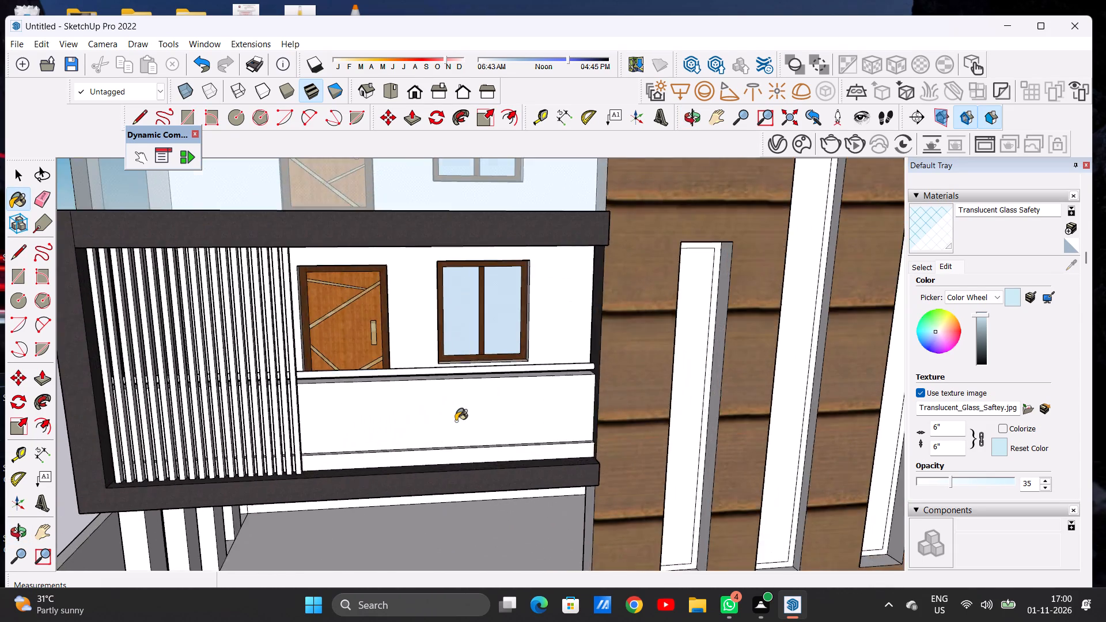
{"action": "scroll", "coordinate": [456, 421], "scroll_direction": "up", "scroll_amount": 14}
{"action": "left_click", "coordinate": [427, 396]}
Paint the inner face of the lowest slatted balcony's front parapet with Translucent Glass Safety.
{"action": "scroll", "coordinate": [427, 396], "scroll_direction": "down", "scroll_amount": 4}
{"action": "scroll", "coordinate": [427, 396], "scroll_direction": "up", "scroll_amount": 1}
{"action": "scroll", "coordinate": [427, 396], "scroll_direction": "down", "scroll_amount": 10}
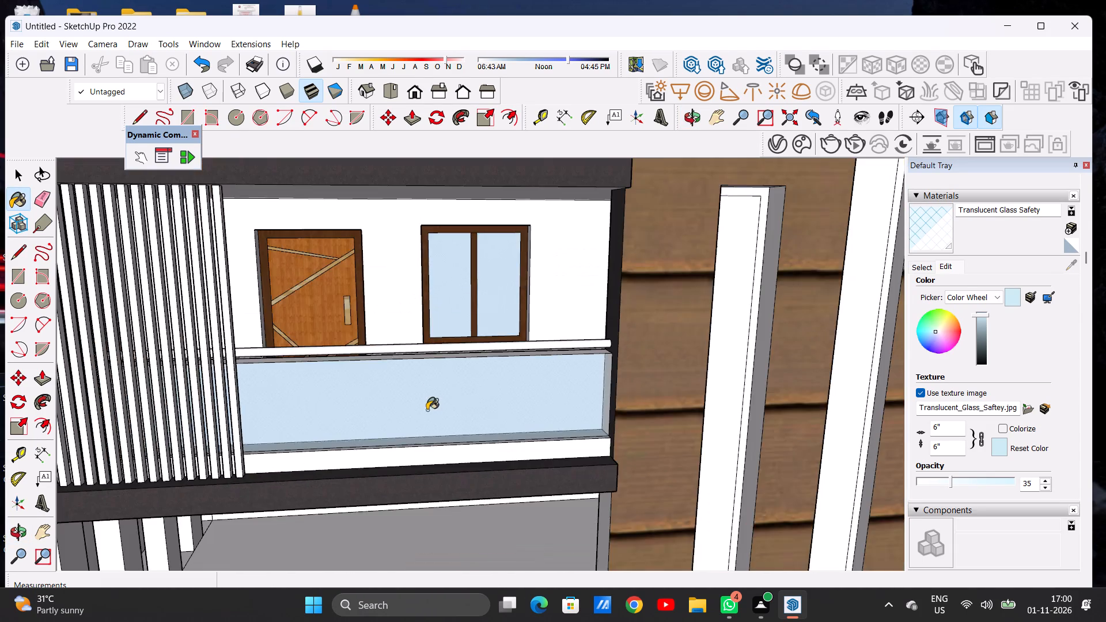
{"action": "scroll", "coordinate": [427, 410], "scroll_direction": "down", "scroll_amount": 6}
{"action": "scroll", "coordinate": [418, 358], "scroll_direction": "up", "scroll_amount": 1}
{"action": "scroll", "coordinate": [418, 358], "scroll_direction": "down", "scroll_amount": 1}
{"action": "scroll", "coordinate": [418, 358], "scroll_direction": "up", "scroll_amount": 3}
{"action": "middle_click_drag", "start_coordinate": [418, 359], "coordinate": [199, 471]}
{"action": "scroll", "coordinate": [371, 361], "scroll_direction": "up", "scroll_amount": 2}
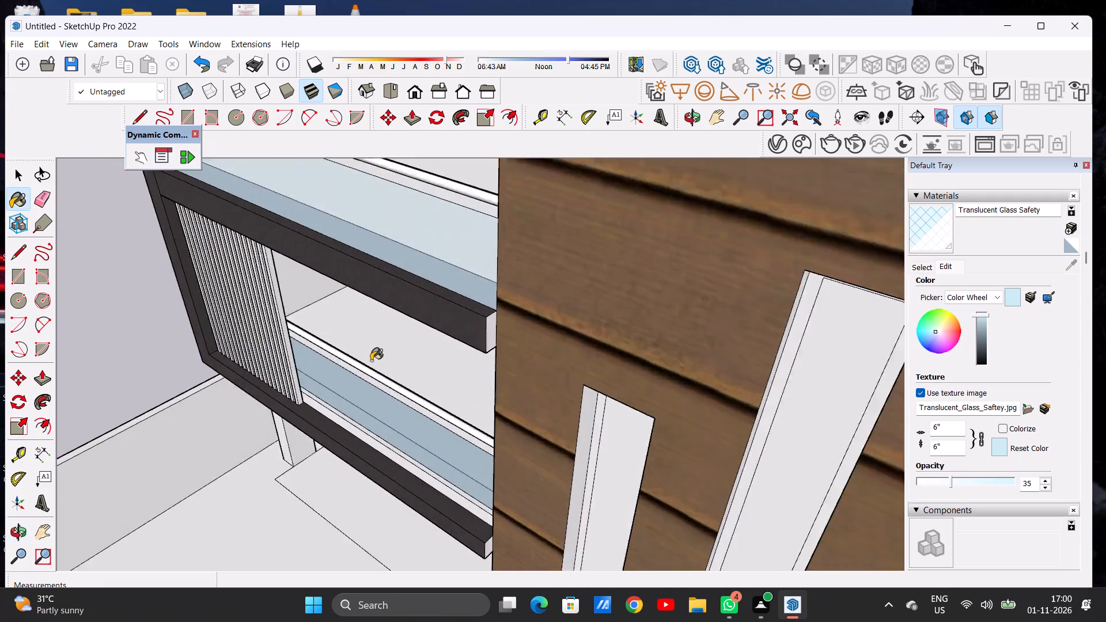
{"action": "scroll", "coordinate": [371, 361], "scroll_direction": "up", "scroll_amount": 5}
{"action": "middle_click_drag", "start_coordinate": [374, 351], "coordinate": [342, 349]}
{"action": "scroll", "coordinate": [339, 348], "scroll_direction": "up", "scroll_amount": 7}
{"action": "middle_click_drag", "start_coordinate": [347, 340], "coordinate": [312, 340]}
{"action": "middle_click_drag", "start_coordinate": [312, 340], "coordinate": [228, 356]}
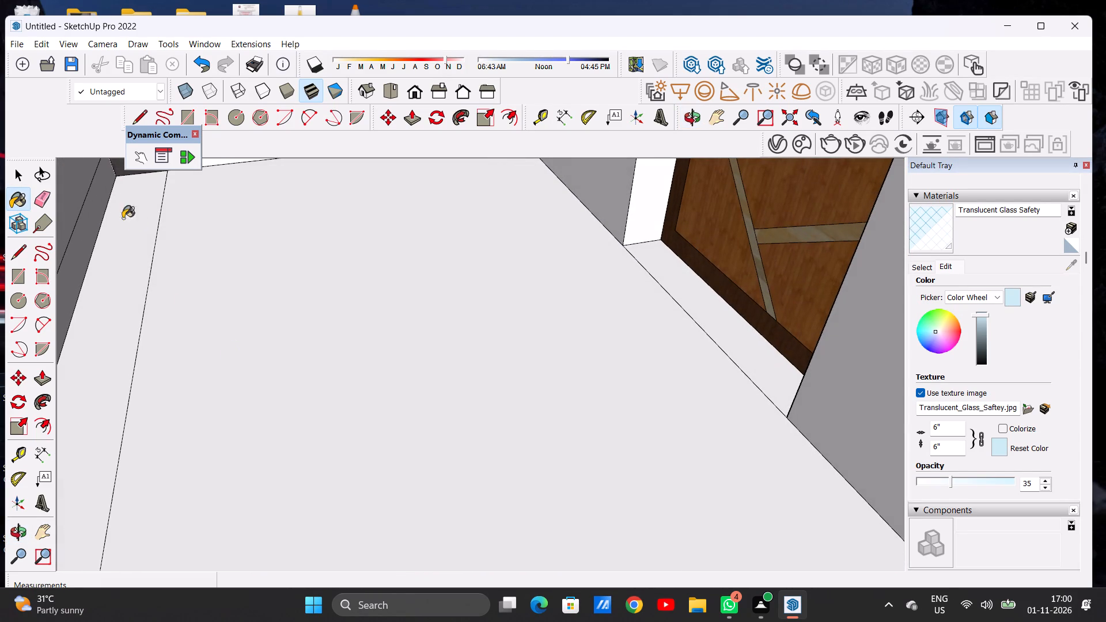
{"action": "left_click", "coordinate": [63, 195]}
{"action": "middle_click_drag", "start_coordinate": [156, 366], "coordinate": [459, 305]}
{"action": "scroll", "coordinate": [368, 358], "scroll_direction": "down", "scroll_amount": 9}
{"action": "scroll", "coordinate": [361, 367], "scroll_direction": "up", "scroll_amount": 2}
{"action": "scroll", "coordinate": [362, 369], "scroll_direction": "down", "scroll_amount": 14}
{"action": "scroll", "coordinate": [412, 373], "scroll_direction": "up", "scroll_amount": 1}
{"action": "scroll", "coordinate": [414, 372], "scroll_direction": "down", "scroll_amount": 14}
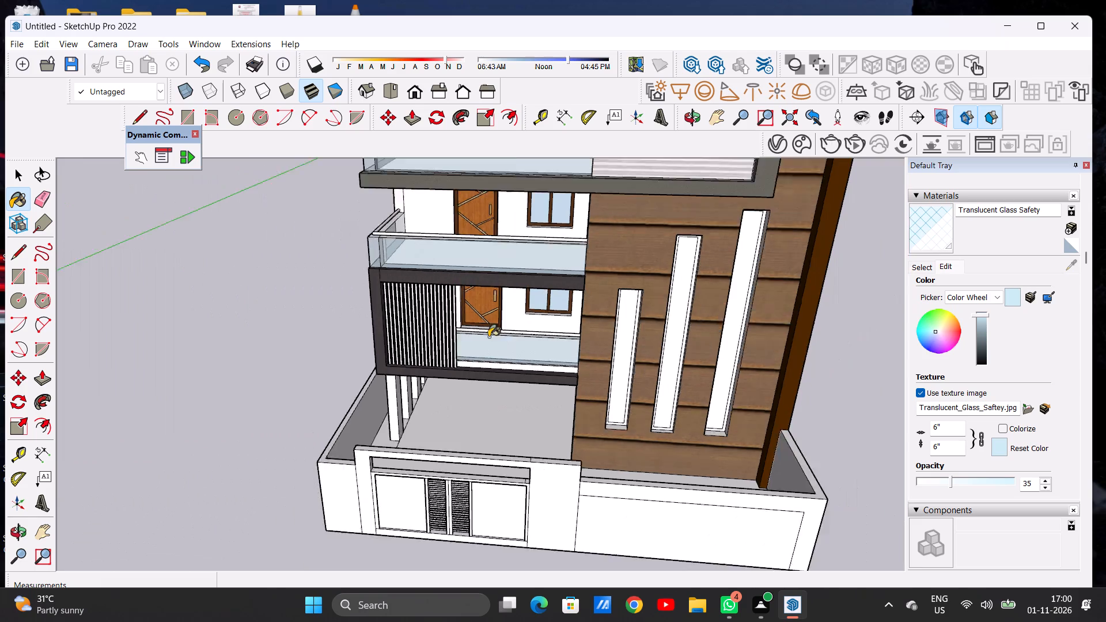
Paint the outer face of the top slatted balcony's front parapet with Translucent Glass Safety.
{"action": "scroll", "coordinate": [488, 337], "scroll_direction": "down", "scroll_amount": 2}
{"action": "middle_click_drag", "start_coordinate": [512, 371], "coordinate": [528, 328]}
{"action": "scroll", "coordinate": [480, 335], "scroll_direction": "down", "scroll_amount": 7}
{"action": "scroll", "coordinate": [490, 249], "scroll_direction": "up", "scroll_amount": 4}
{"action": "scroll", "coordinate": [490, 249], "scroll_direction": "down", "scroll_amount": 1}
{"action": "scroll", "coordinate": [490, 249], "scroll_direction": "up", "scroll_amount": 3}
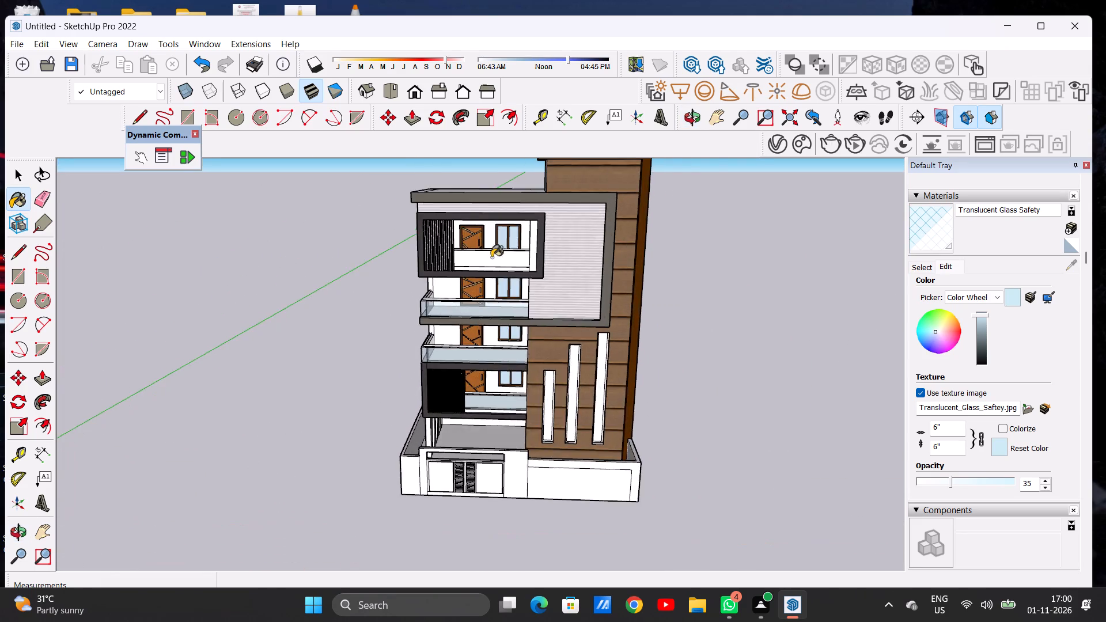
{"action": "scroll", "coordinate": [491, 257], "scroll_direction": "up", "scroll_amount": 2}
{"action": "scroll", "coordinate": [494, 260], "scroll_direction": "down", "scroll_amount": 1}
{"action": "scroll", "coordinate": [494, 260], "scroll_direction": "up", "scroll_amount": 11}
{"action": "left_click", "coordinate": [491, 249]}
{"action": "scroll", "coordinate": [488, 280], "scroll_direction": "down", "scroll_amount": 6}
{"action": "scroll", "coordinate": [489, 294], "scroll_direction": "up", "scroll_amount": 1}
{"action": "scroll", "coordinate": [489, 294], "scroll_direction": "down", "scroll_amount": 6}
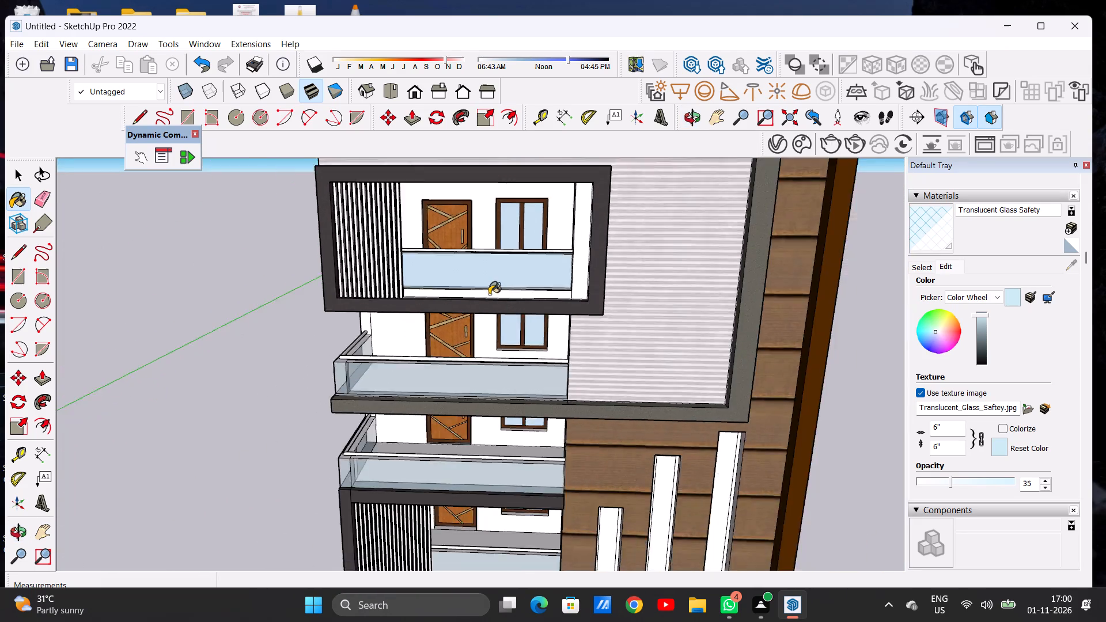
Paint the inner face of the top slatted balcony's front parapet with Translucent Glass Safety.
{"action": "scroll", "coordinate": [489, 294], "scroll_direction": "down", "scroll_amount": 14}
{"action": "scroll", "coordinate": [478, 266], "scroll_direction": "up", "scroll_amount": 18}
{"action": "scroll", "coordinate": [464, 354], "scroll_direction": "down", "scroll_amount": 1}
{"action": "scroll", "coordinate": [464, 354], "scroll_direction": "up", "scroll_amount": 5}
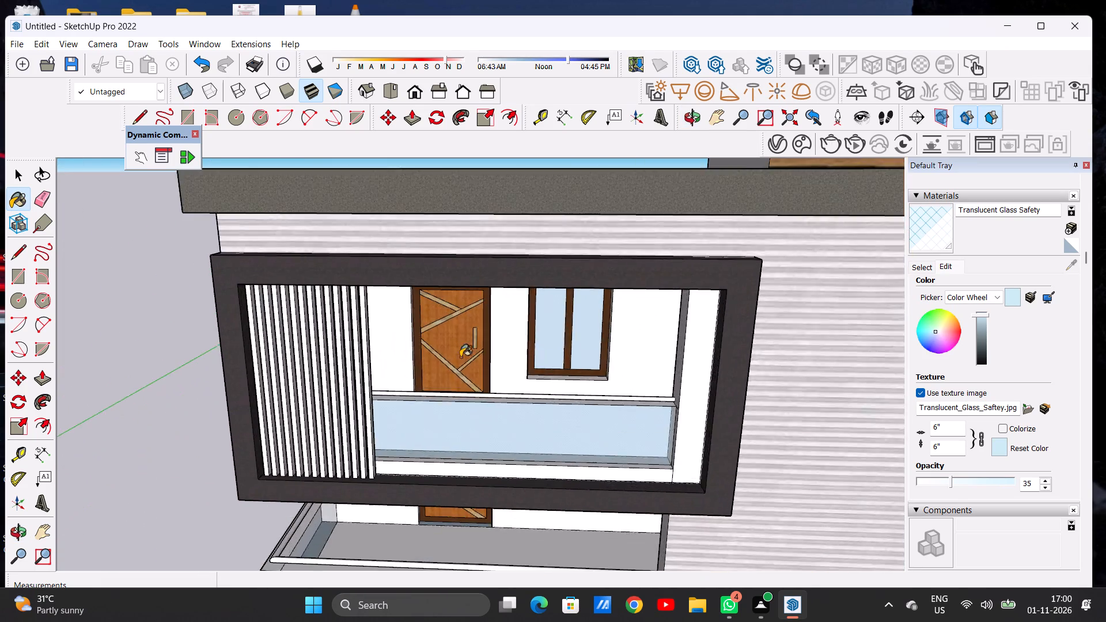
{"action": "scroll", "coordinate": [460, 357], "scroll_direction": "up", "scroll_amount": 2}
{"action": "scroll", "coordinate": [456, 365], "scroll_direction": "down", "scroll_amount": 1}
{"action": "scroll", "coordinate": [456, 365], "scroll_direction": "up", "scroll_amount": 6}
{"action": "middle_click_drag", "start_coordinate": [483, 380], "coordinate": [373, 412]}
{"action": "scroll", "coordinate": [309, 419], "scroll_direction": "up", "scroll_amount": 7}
{"action": "middle_click_drag", "start_coordinate": [303, 415], "coordinate": [266, 416]}
{"action": "scroll", "coordinate": [354, 397], "scroll_direction": "down", "scroll_amount": 5}
{"action": "scroll", "coordinate": [487, 375], "scroll_direction": "down", "scroll_amount": 5}
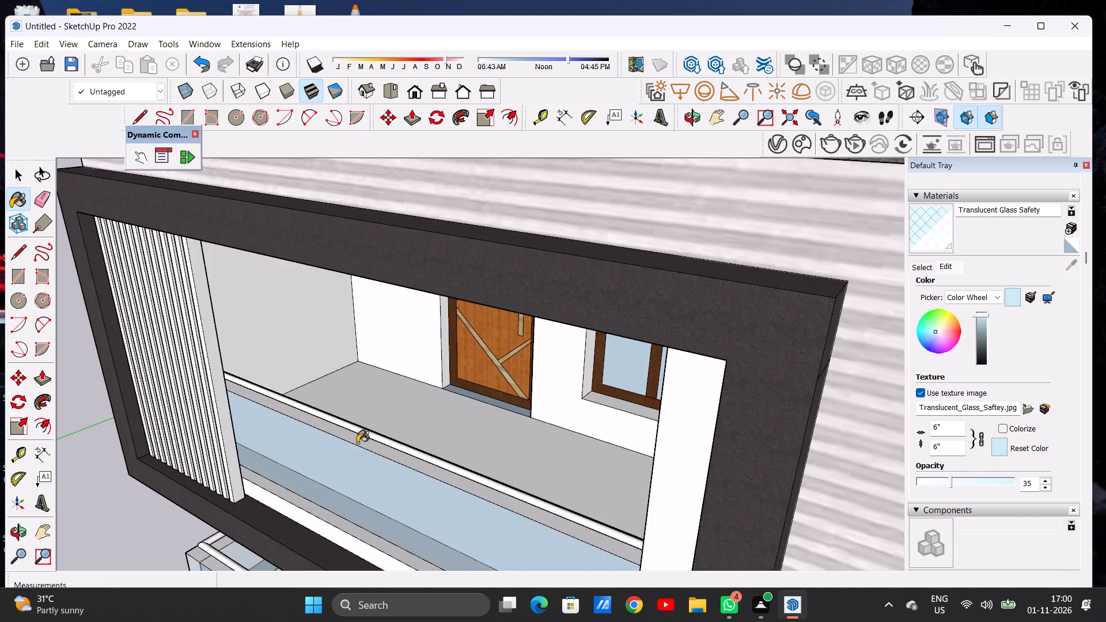
{"action": "scroll", "coordinate": [333, 452], "scroll_direction": "down", "scroll_amount": 1}
{"action": "scroll", "coordinate": [333, 452], "scroll_direction": "up", "scroll_amount": 13}
{"action": "middle_click_drag", "start_coordinate": [402, 352], "coordinate": [273, 365]}
{"action": "left_click", "coordinate": [65, 324]}
{"action": "middle_click_drag", "start_coordinate": [130, 396], "coordinate": [388, 343]}
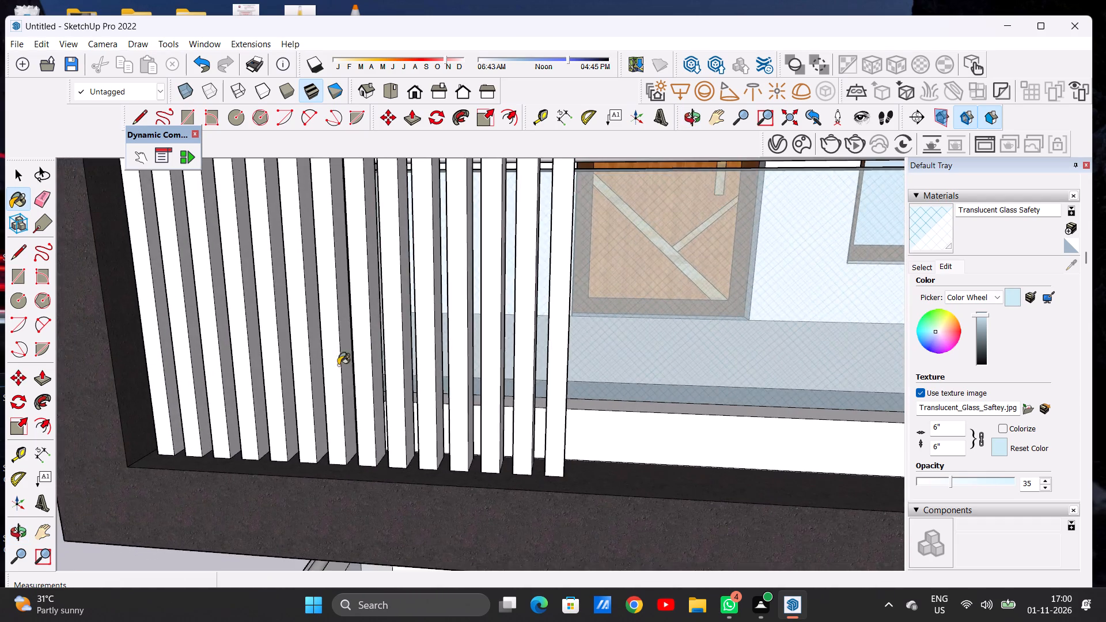
Examine the glass parapets across the building's front facade, from the top balcony down to the lowest.
{"action": "scroll", "coordinate": [334, 375], "scroll_direction": "down", "scroll_amount": 6}
{"action": "scroll", "coordinate": [319, 388], "scroll_direction": "up", "scroll_amount": 1}
{"action": "scroll", "coordinate": [319, 389], "scroll_direction": "down", "scroll_amount": 20}
{"action": "scroll", "coordinate": [319, 389], "scroll_direction": "down", "scroll_amount": 4}
{"action": "scroll", "coordinate": [495, 388], "scroll_direction": "down", "scroll_amount": 2}
{"action": "middle_click_drag", "start_coordinate": [497, 399], "coordinate": [537, 362]}
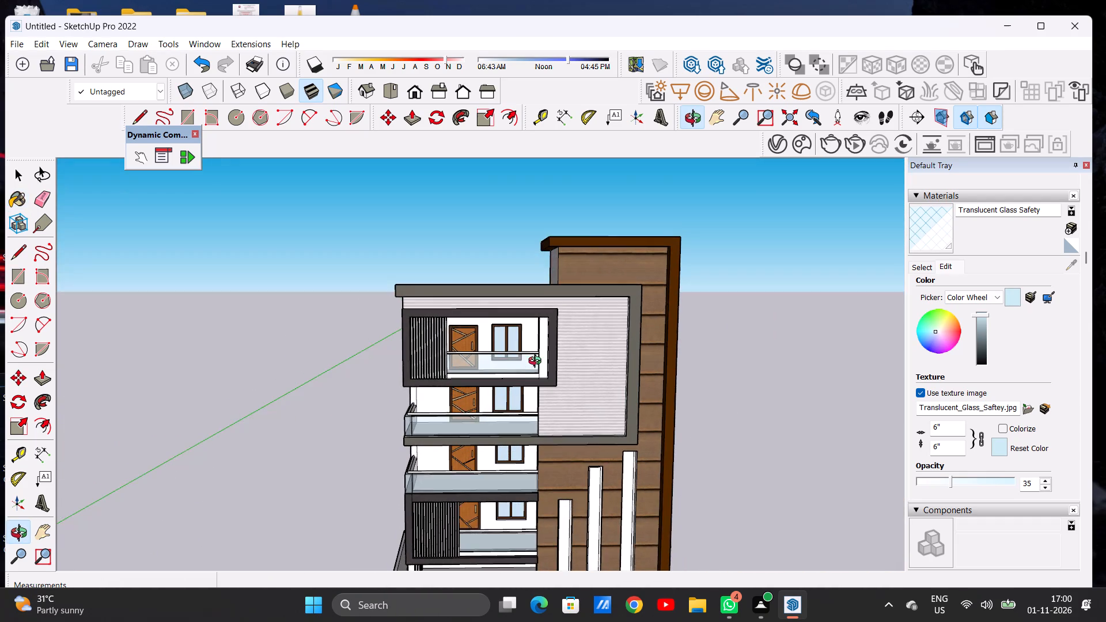
{"action": "middle_click_drag", "start_coordinate": [537, 362], "coordinate": [537, 361]}
{"action": "scroll", "coordinate": [484, 374], "scroll_direction": "down", "scroll_amount": 5}
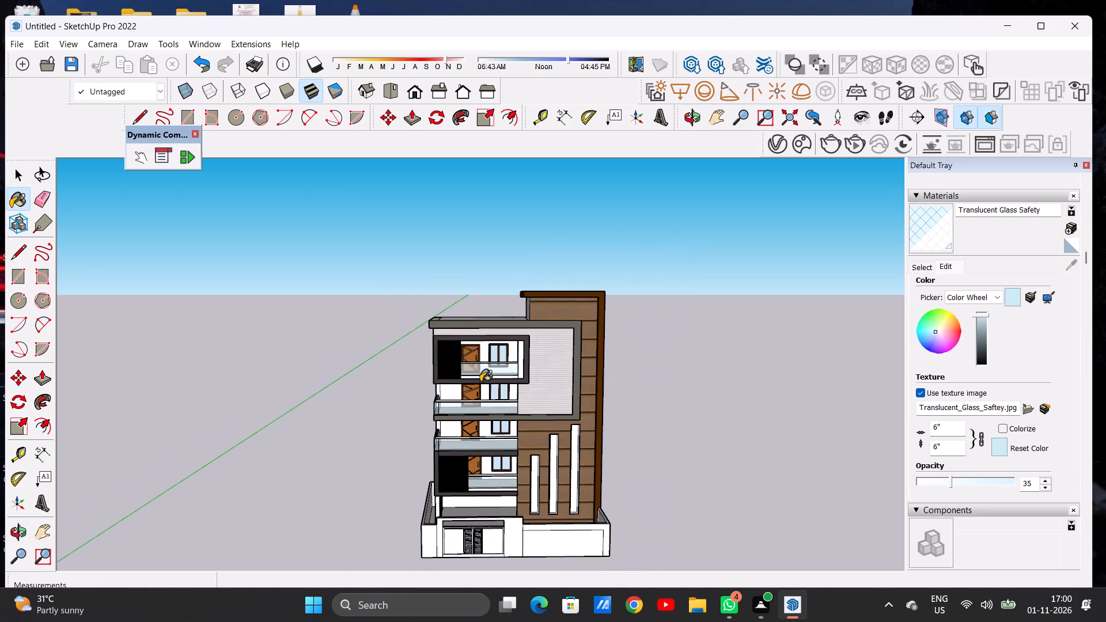
{"action": "scroll", "coordinate": [507, 347], "scroll_direction": "down", "scroll_amount": 1}
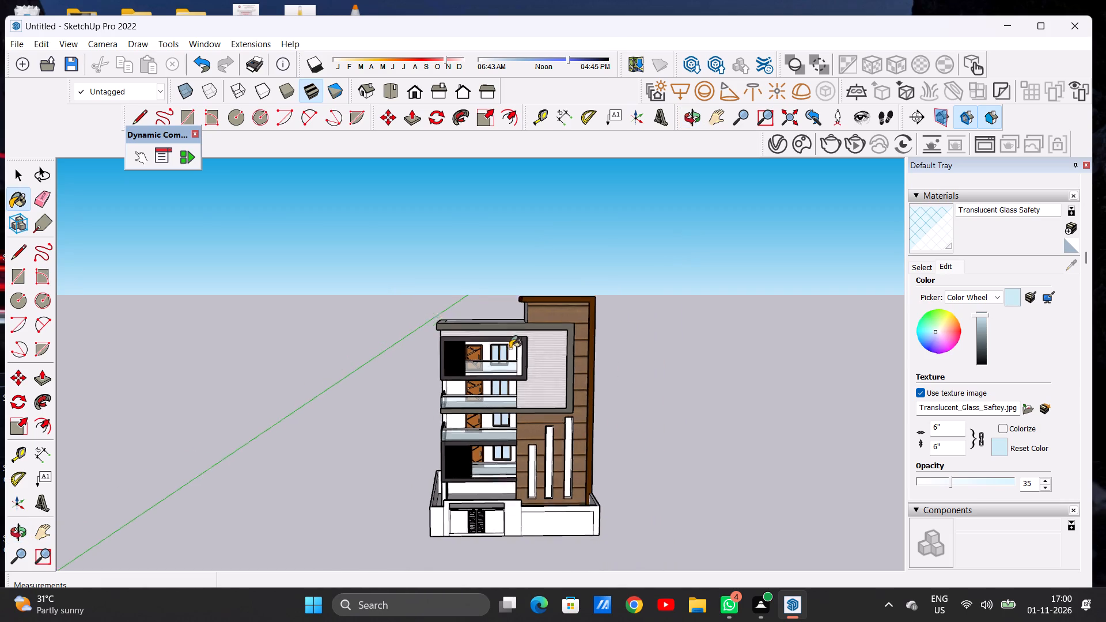
{"action": "scroll", "coordinate": [510, 348], "scroll_direction": "down", "scroll_amount": 6}
{"action": "scroll", "coordinate": [497, 435], "scroll_direction": "up", "scroll_amount": 5}
{"action": "scroll", "coordinate": [490, 437], "scroll_direction": "down", "scroll_amount": 1}
{"action": "scroll", "coordinate": [490, 437], "scroll_direction": "up", "scroll_amount": 14}
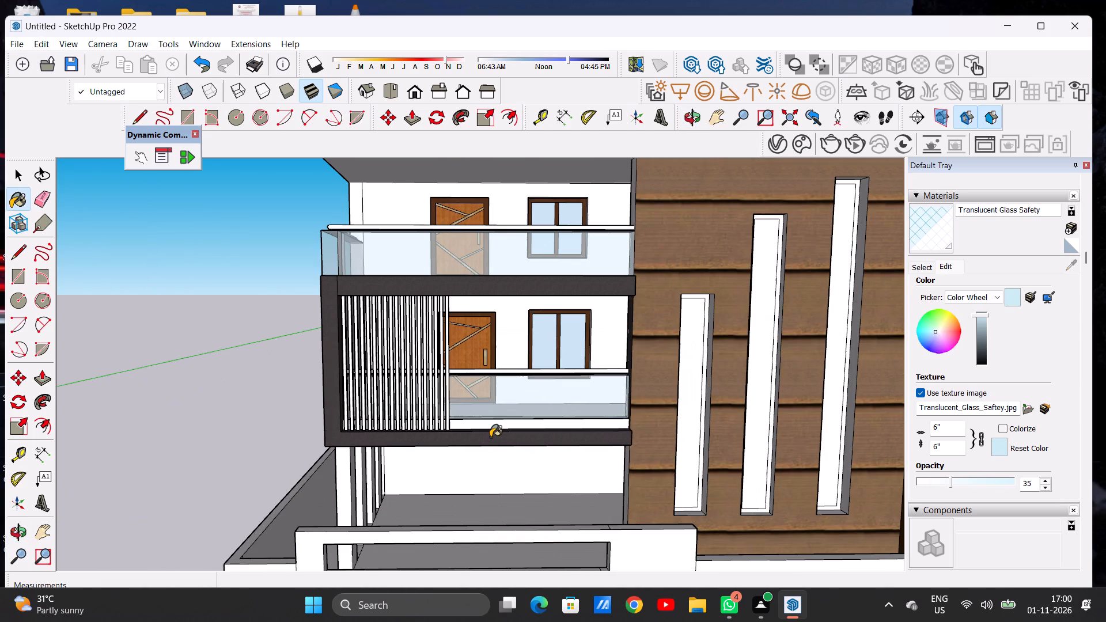
{"action": "key", "text": "space"}
{"action": "scroll", "coordinate": [490, 430], "scroll_direction": "down", "scroll_amount": 6}
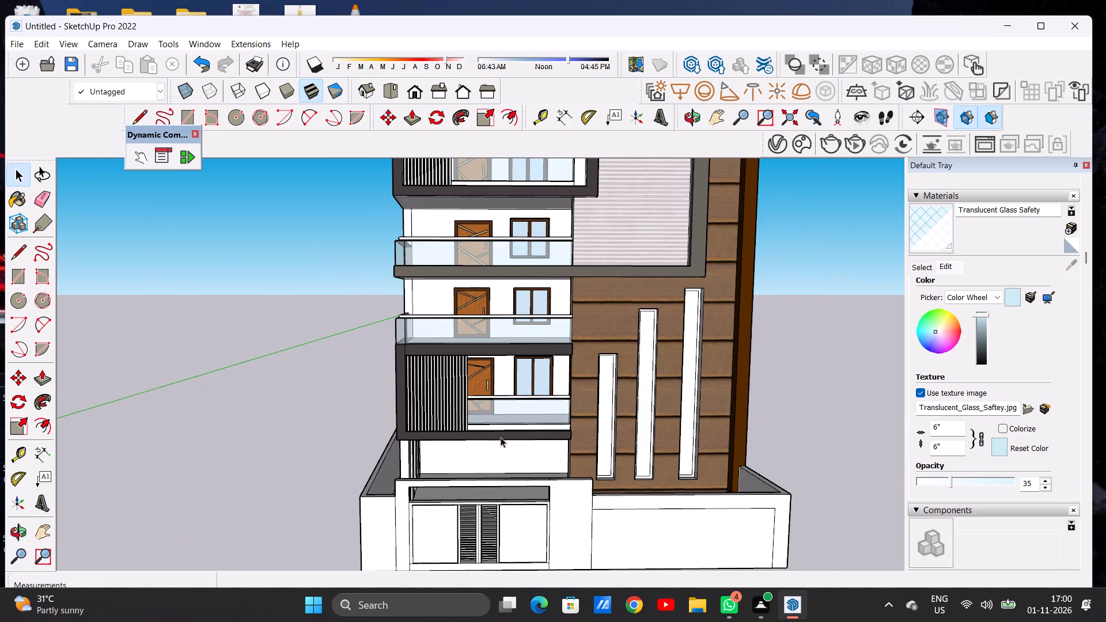
{"action": "scroll", "coordinate": [532, 430], "scroll_direction": "down", "scroll_amount": 5}
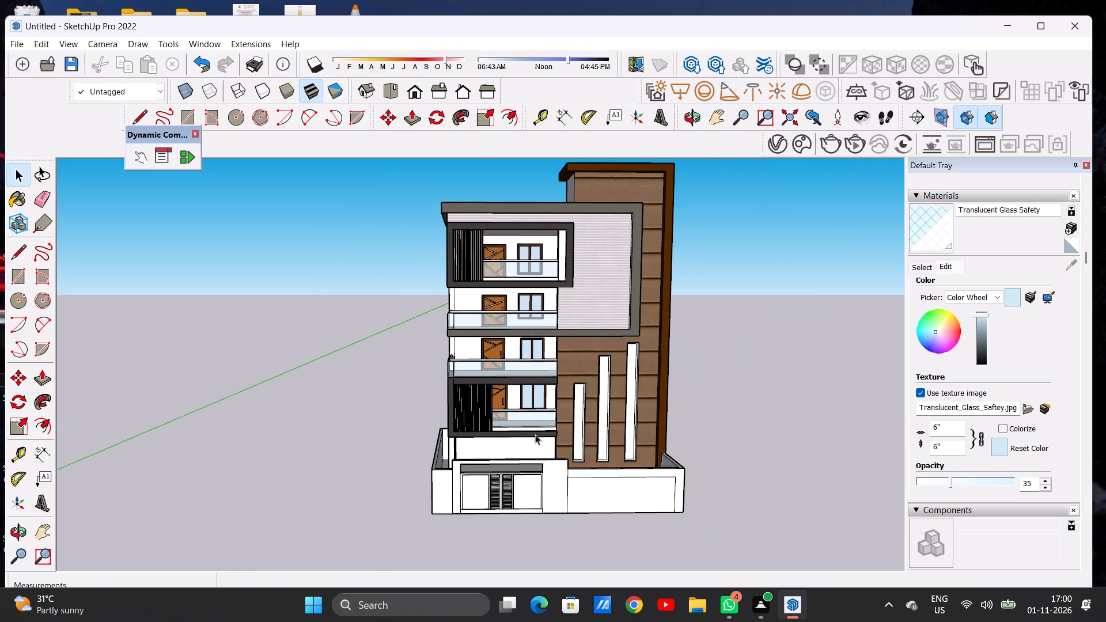
Paint the front handrail of the balcony directly above the lowest slatted one with Terrazzo Tile Light from Synthetic Surfaces.
{"action": "left_click", "coordinate": [920, 264]}
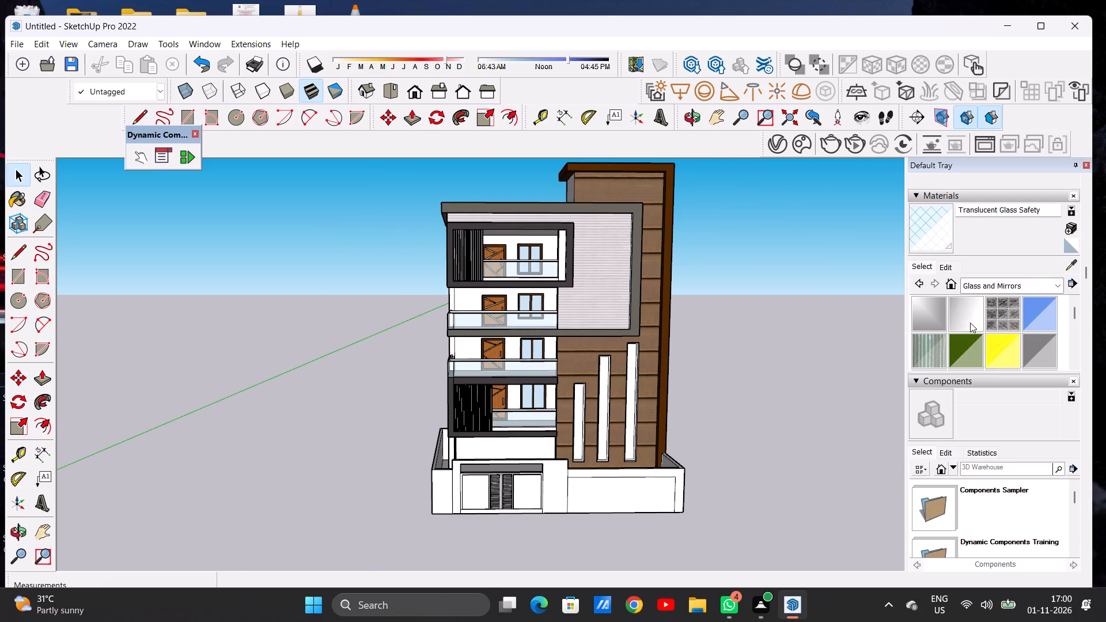
{"action": "left_click", "coordinate": [979, 286]}
{"action": "left_click", "coordinate": [984, 426]}
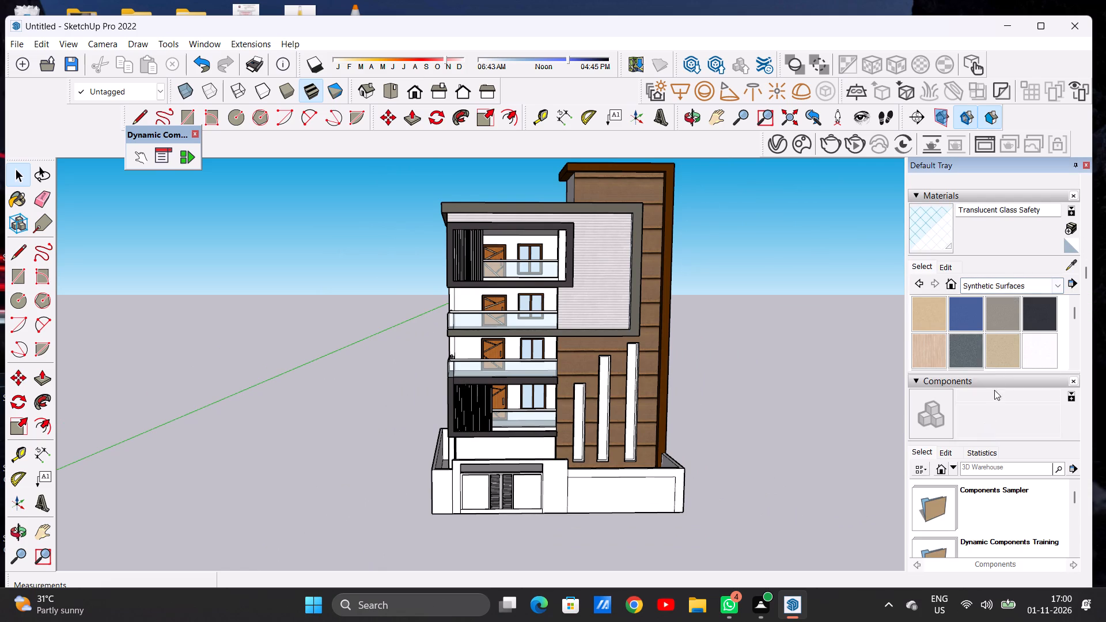
{"action": "left_click", "coordinate": [998, 309]}
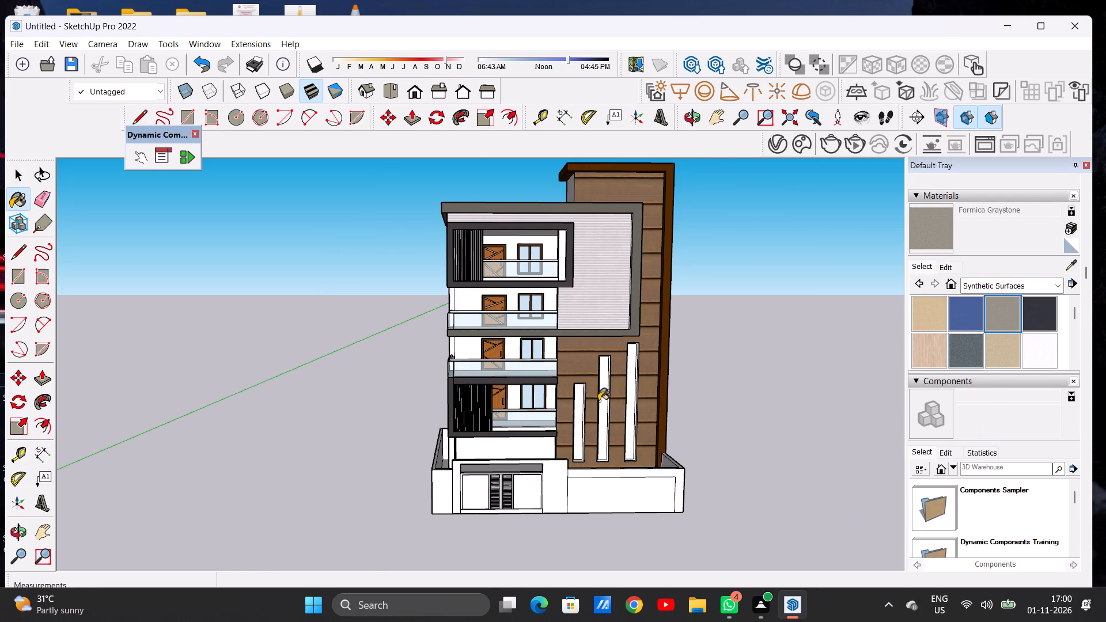
{"action": "scroll", "coordinate": [948, 352], "scroll_direction": "down", "scroll_amount": 1}
{"action": "left_click", "coordinate": [959, 322]}
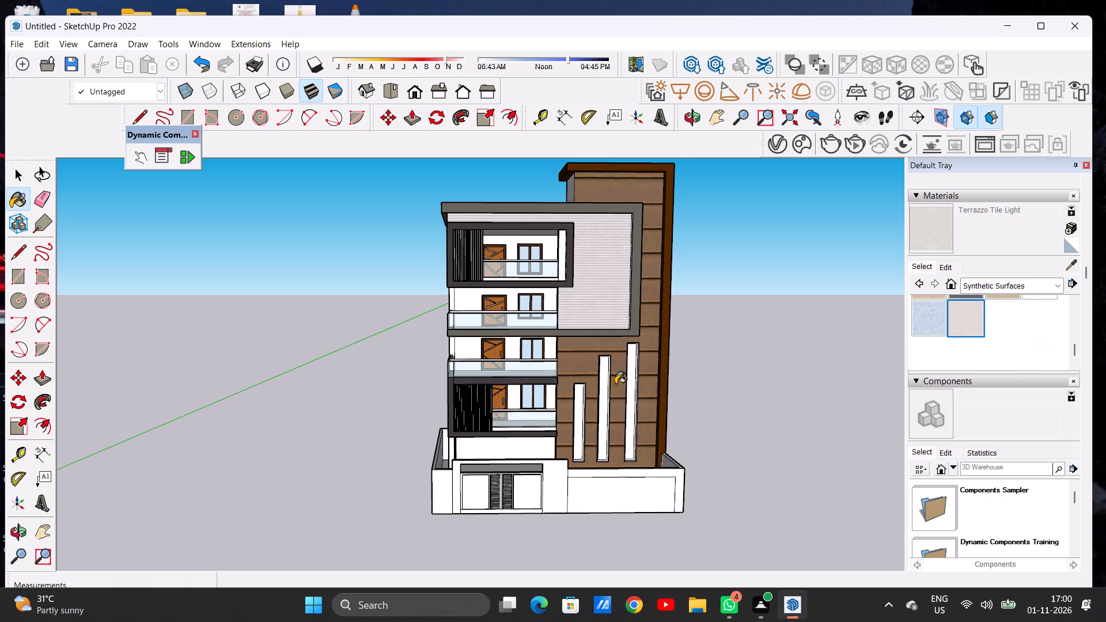
{"action": "scroll", "coordinate": [504, 400], "scroll_direction": "up", "scroll_amount": 10}
{"action": "scroll", "coordinate": [548, 326], "scroll_direction": "down", "scroll_amount": 1}
{"action": "scroll", "coordinate": [548, 326], "scroll_direction": "up", "scroll_amount": 6}
{"action": "middle_click_drag", "start_coordinate": [528, 333], "coordinate": [649, 435]}
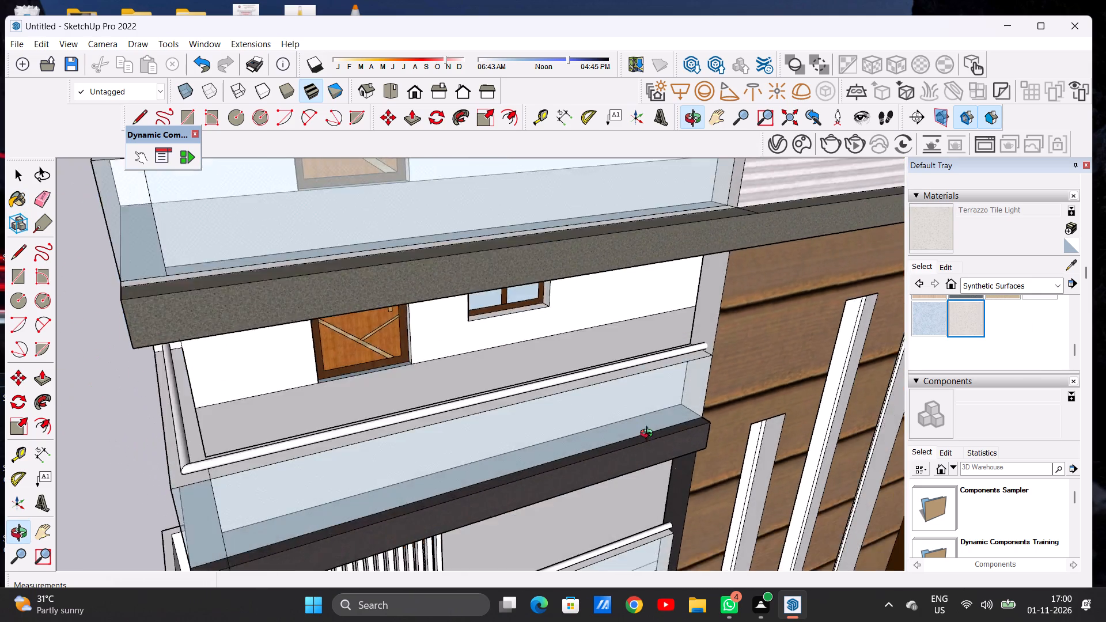
{"action": "middle_click_drag", "start_coordinate": [649, 435], "coordinate": [652, 439]}
{"action": "scroll", "coordinate": [682, 366], "scroll_direction": "up", "scroll_amount": 13}
{"action": "left_click", "coordinate": [695, 335]}
{"action": "scroll", "coordinate": [696, 341], "scroll_direction": "down", "scroll_amount": 3}
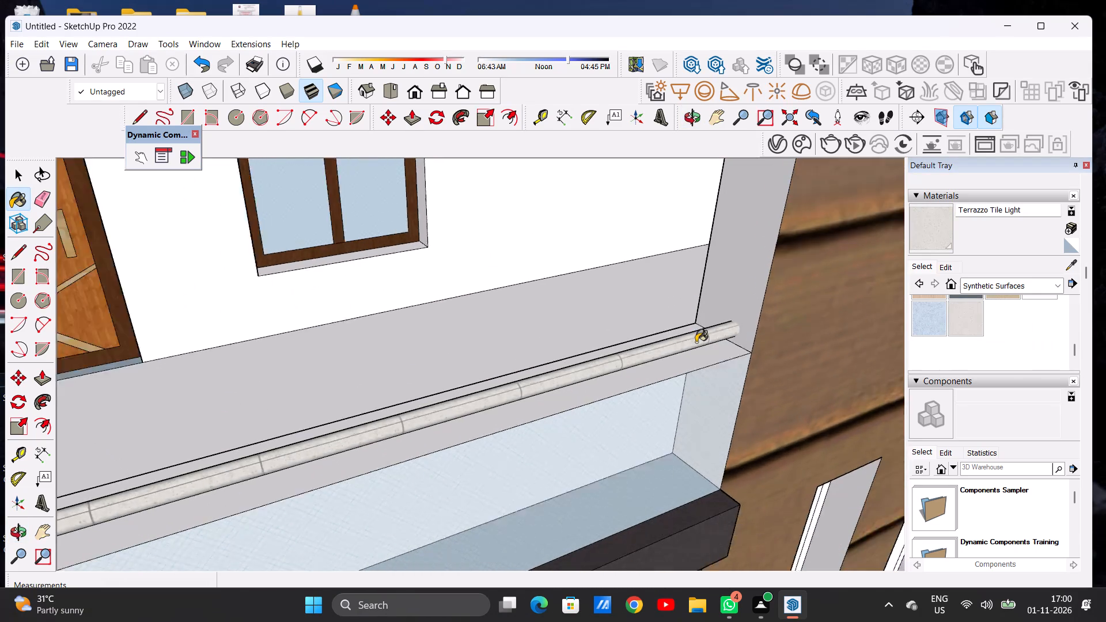
Paint the side handrail of that same balcony with Terrazzo Tile Light.
{"action": "scroll", "coordinate": [696, 342], "scroll_direction": "down", "scroll_amount": 13}
{"action": "scroll", "coordinate": [213, 453], "scroll_direction": "up", "scroll_amount": 6}
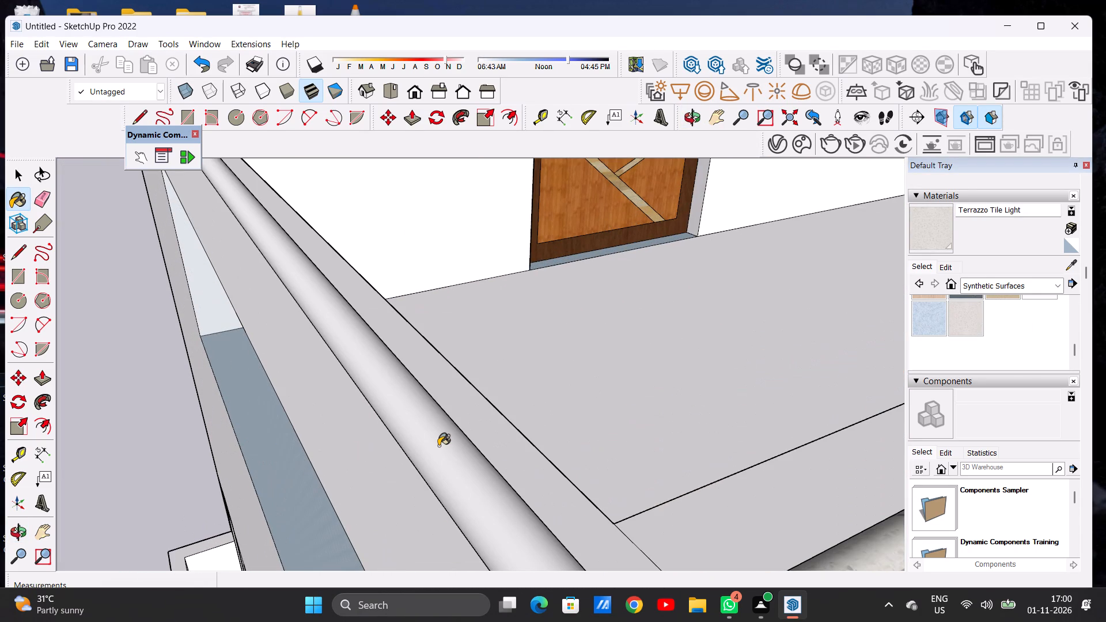
{"action": "left_click", "coordinate": [438, 446]}
{"action": "scroll", "coordinate": [402, 440], "scroll_direction": "down", "scroll_amount": 1}
{"action": "scroll", "coordinate": [401, 441], "scroll_direction": "up", "scroll_amount": 1}
{"action": "scroll", "coordinate": [401, 441], "scroll_direction": "down", "scroll_amount": 20}
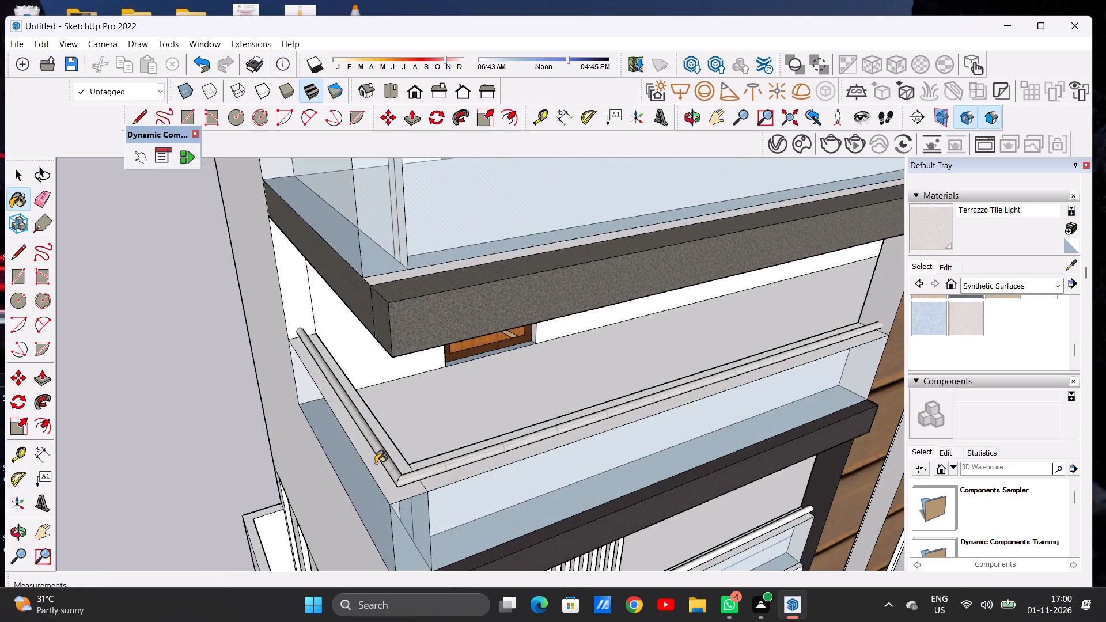
Paint the front and side handrails of the balcony directly below the top slatted one with Terrazzo Tile Light.
{"action": "middle_click_drag", "start_coordinate": [363, 435], "coordinate": [290, 321]}
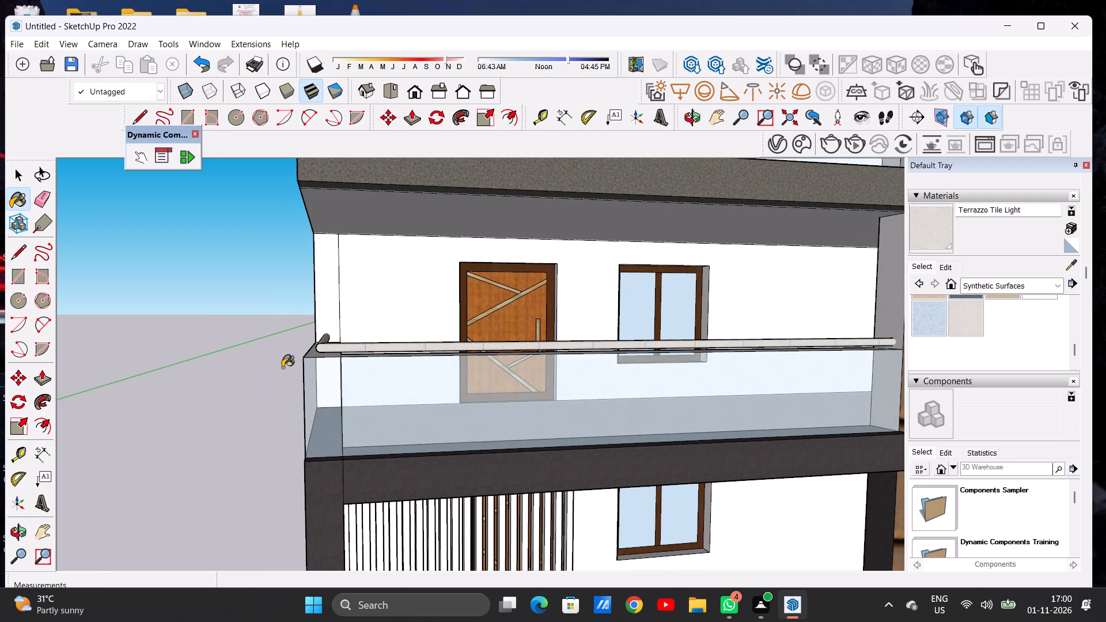
{"action": "scroll", "coordinate": [310, 388], "scroll_direction": "down", "scroll_amount": 13}
{"action": "scroll", "coordinate": [350, 274], "scroll_direction": "up", "scroll_amount": 2}
{"action": "scroll", "coordinate": [350, 274], "scroll_direction": "down", "scroll_amount": 1}
{"action": "scroll", "coordinate": [350, 274], "scroll_direction": "up", "scroll_amount": 3}
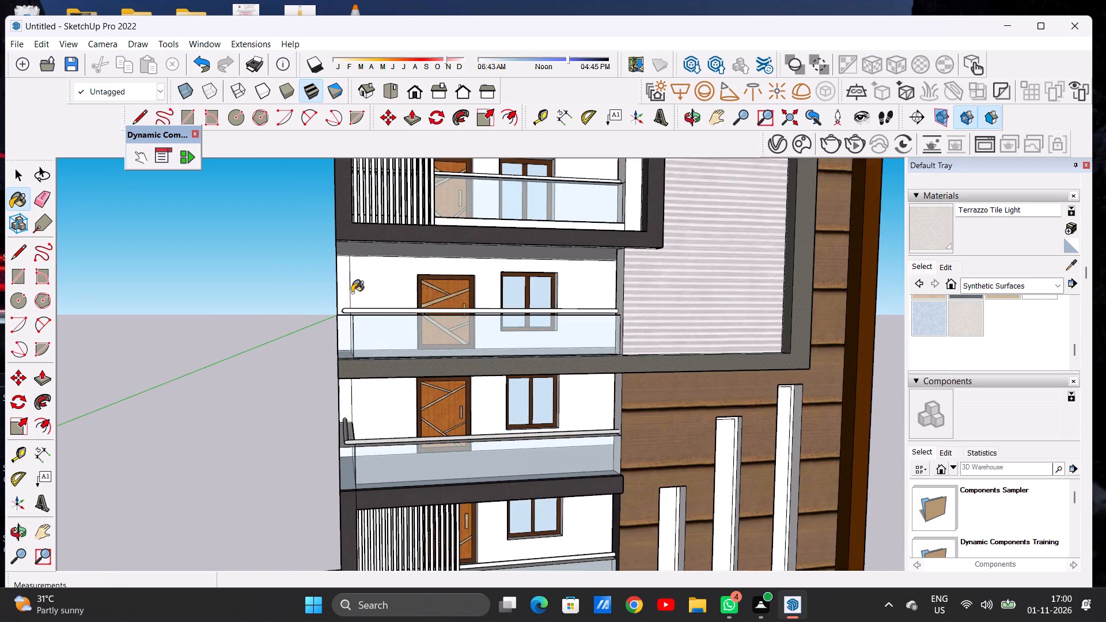
{"action": "middle_click_drag", "start_coordinate": [353, 304], "coordinate": [351, 416]}
{"action": "scroll", "coordinate": [342, 384], "scroll_direction": "up", "scroll_amount": 17}
{"action": "scroll", "coordinate": [347, 361], "scroll_direction": "down", "scroll_amount": 2}
{"action": "scroll", "coordinate": [347, 361], "scroll_direction": "up", "scroll_amount": 1}
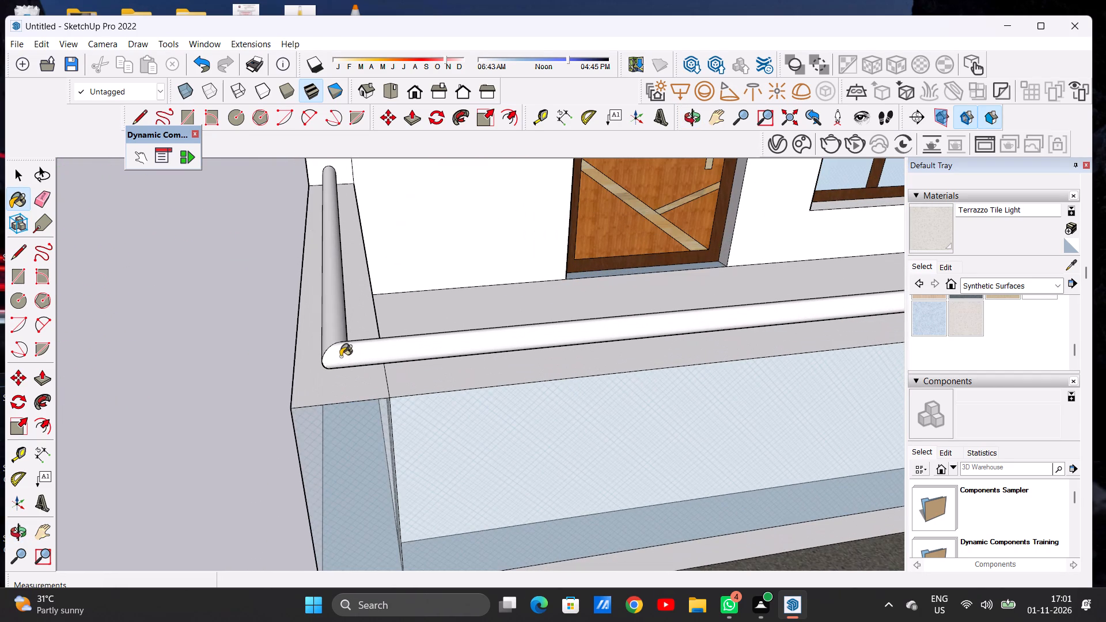
{"action": "left_click", "coordinate": [340, 356]}
{"action": "left_click", "coordinate": [339, 327]}
{"action": "scroll", "coordinate": [344, 365], "scroll_direction": "down", "scroll_amount": 20}
{"action": "scroll", "coordinate": [344, 365], "scroll_direction": "down", "scroll_amount": 4}
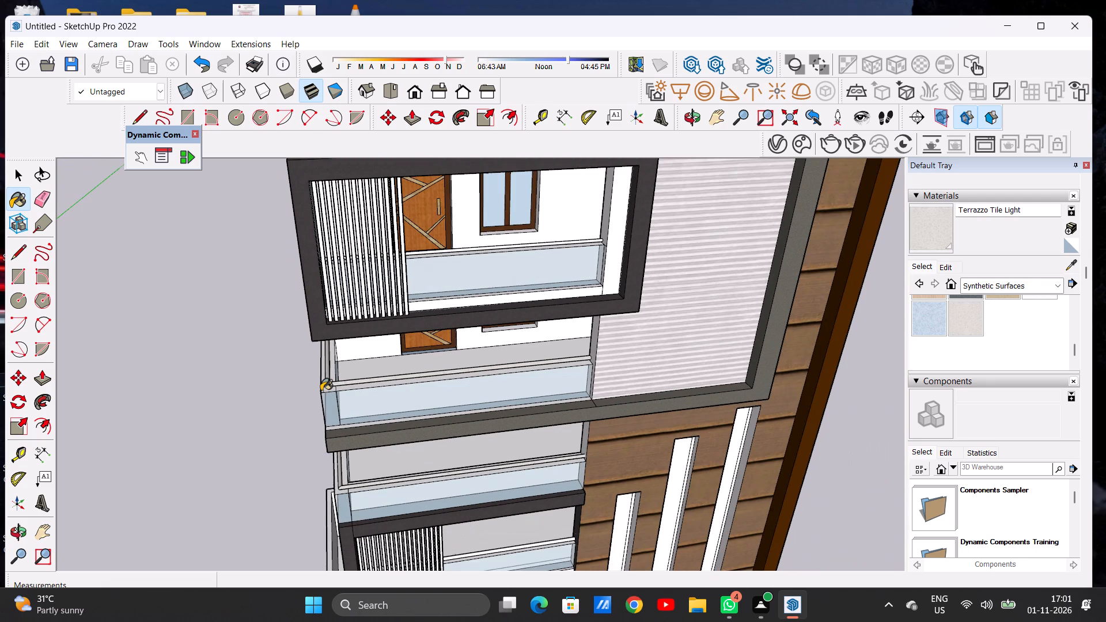
Paint the top slatted balcony's front handrail with Terrazzo Tile Light.
{"action": "scroll", "coordinate": [321, 391], "scroll_direction": "down", "scroll_amount": 1}
{"action": "scroll", "coordinate": [398, 276], "scroll_direction": "up", "scroll_amount": 20}
{"action": "scroll", "coordinate": [398, 276], "scroll_direction": "up", "scroll_amount": 1}
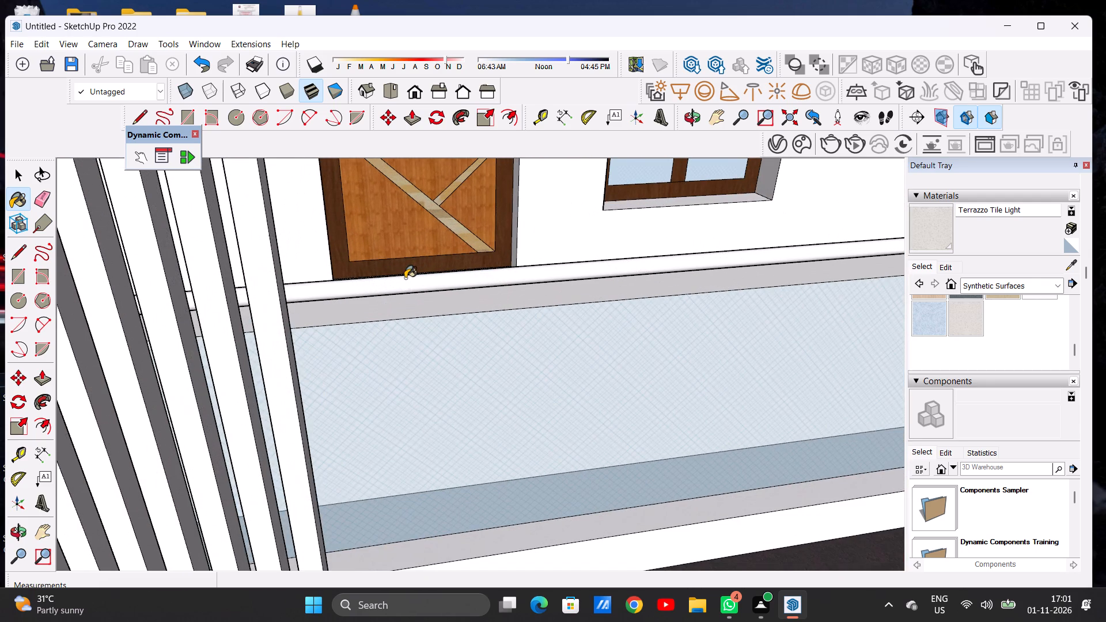
{"action": "left_click", "coordinate": [405, 278]}
{"action": "scroll", "coordinate": [395, 315], "scroll_direction": "down", "scroll_amount": 20}
{"action": "scroll", "coordinate": [395, 315], "scroll_direction": "down", "scroll_amount": 5}
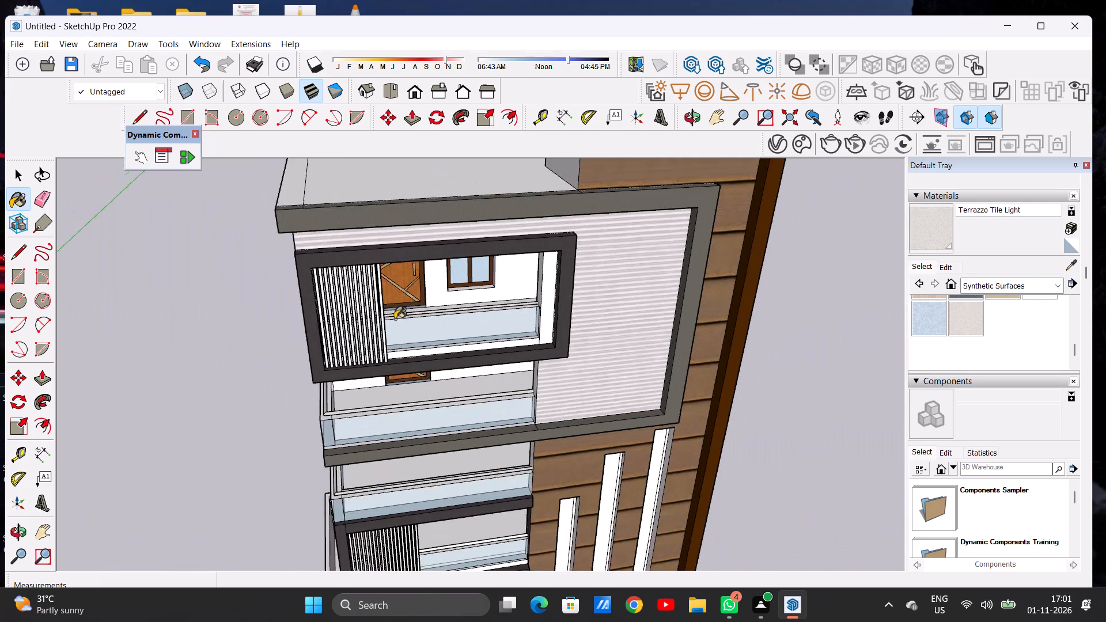
Paint the lowest slatted balcony's front handrail with Terrazzo Tile Light.
{"action": "scroll", "coordinate": [395, 319], "scroll_direction": "down", "scroll_amount": 4}
{"action": "scroll", "coordinate": [451, 519], "scroll_direction": "up", "scroll_amount": 5}
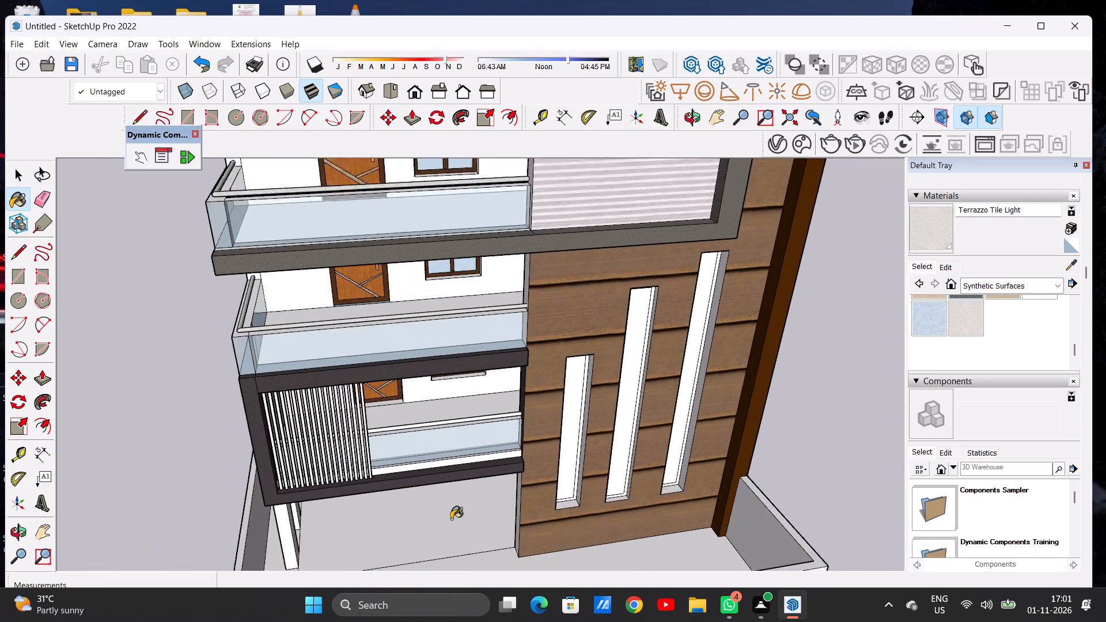
{"action": "scroll", "coordinate": [451, 519], "scroll_direction": "up", "scroll_amount": 9}
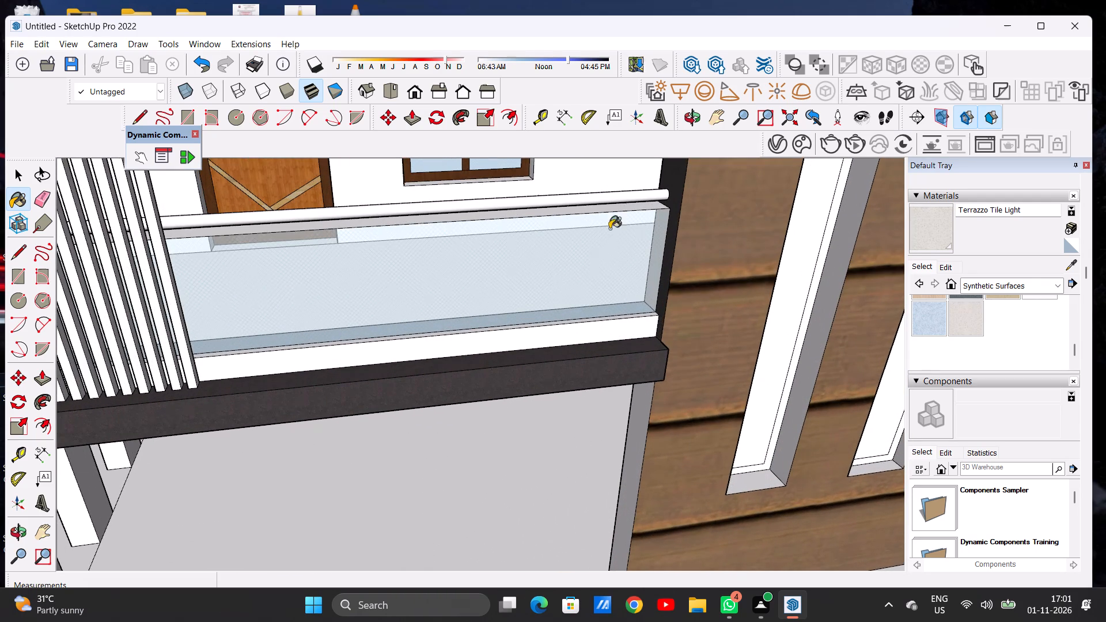
{"action": "left_click", "coordinate": [641, 195]}
{"action": "scroll", "coordinate": [571, 335], "scroll_direction": "down", "scroll_amount": 3}
{"action": "scroll", "coordinate": [566, 357], "scroll_direction": "up", "scroll_amount": 1}
{"action": "scroll", "coordinate": [566, 357], "scroll_direction": "down", "scroll_amount": 3}
{"action": "scroll", "coordinate": [514, 365], "scroll_direction": "down", "scroll_amount": 8}
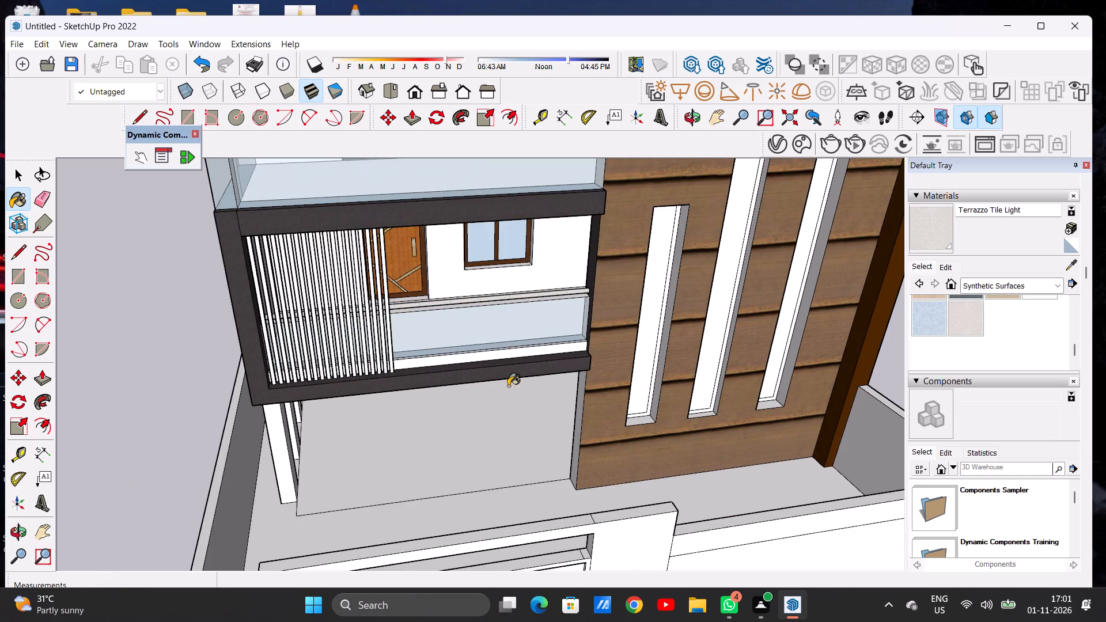
{"action": "middle_click_drag", "start_coordinate": [555, 390], "coordinate": [498, 328]}
{"action": "scroll", "coordinate": [499, 336], "scroll_direction": "down", "scroll_amount": 8}
{"action": "key", "text": "space"}
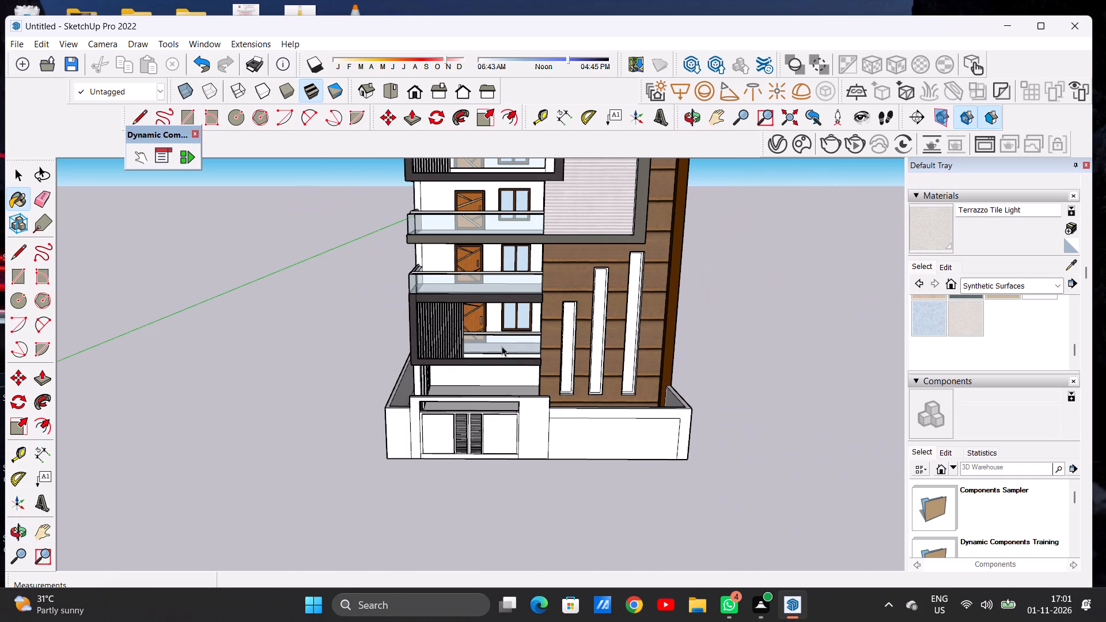
{"action": "scroll", "coordinate": [461, 354], "scroll_direction": "down", "scroll_amount": 8}
{"action": "middle_click_drag", "start_coordinate": [451, 379], "coordinate": [469, 342]}
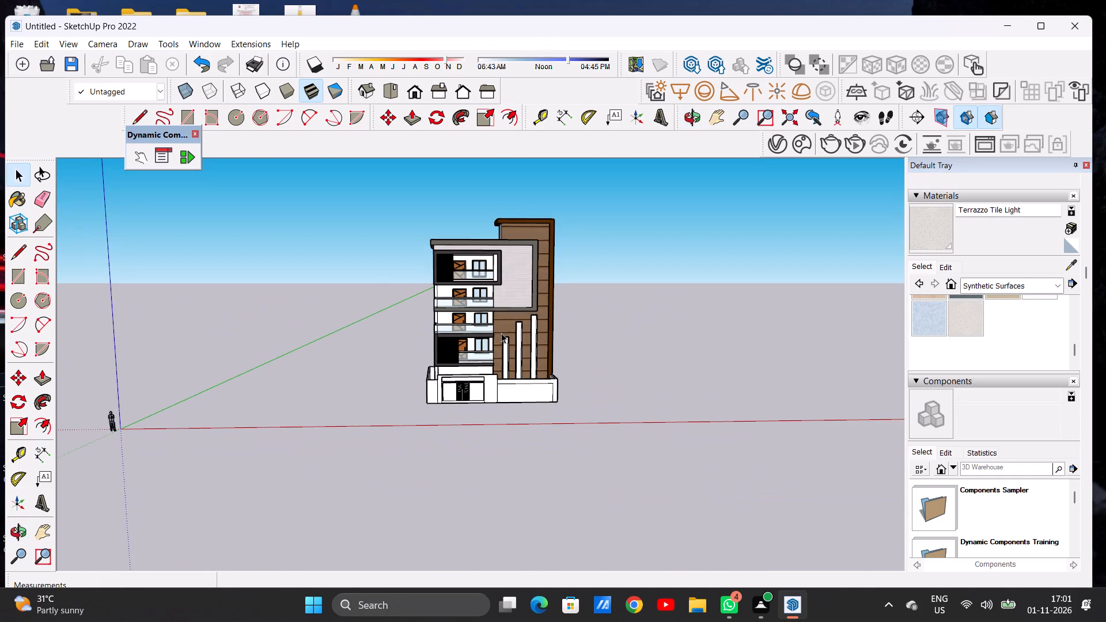
Paint the narrow white wall strip inside the top balcony's dark frame with Blinds Cellular White from Window Coverings.
{"action": "left_click", "coordinate": [971, 287]}
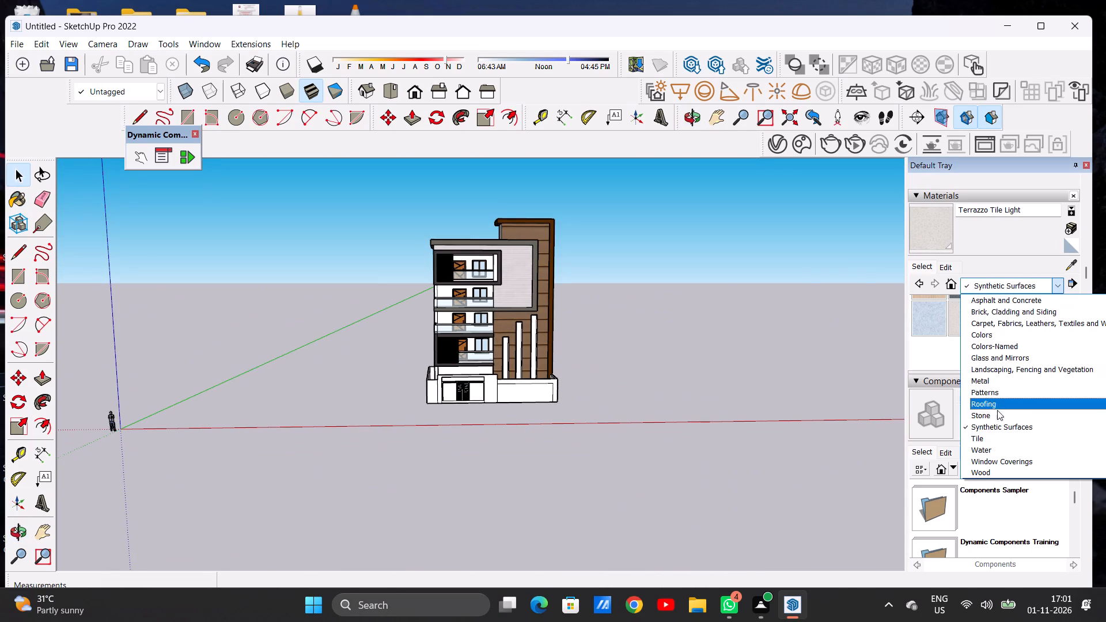
{"action": "left_click", "coordinate": [999, 456]}
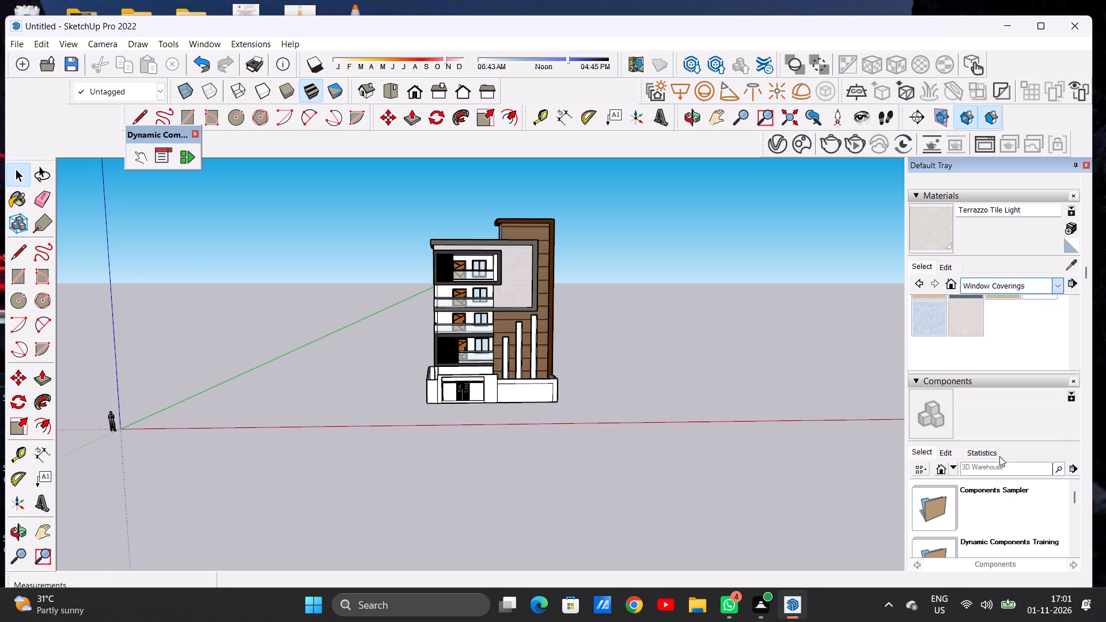
{"action": "left_click", "coordinate": [926, 323]}
{"action": "scroll", "coordinate": [502, 261], "scroll_direction": "up", "scroll_amount": 3}
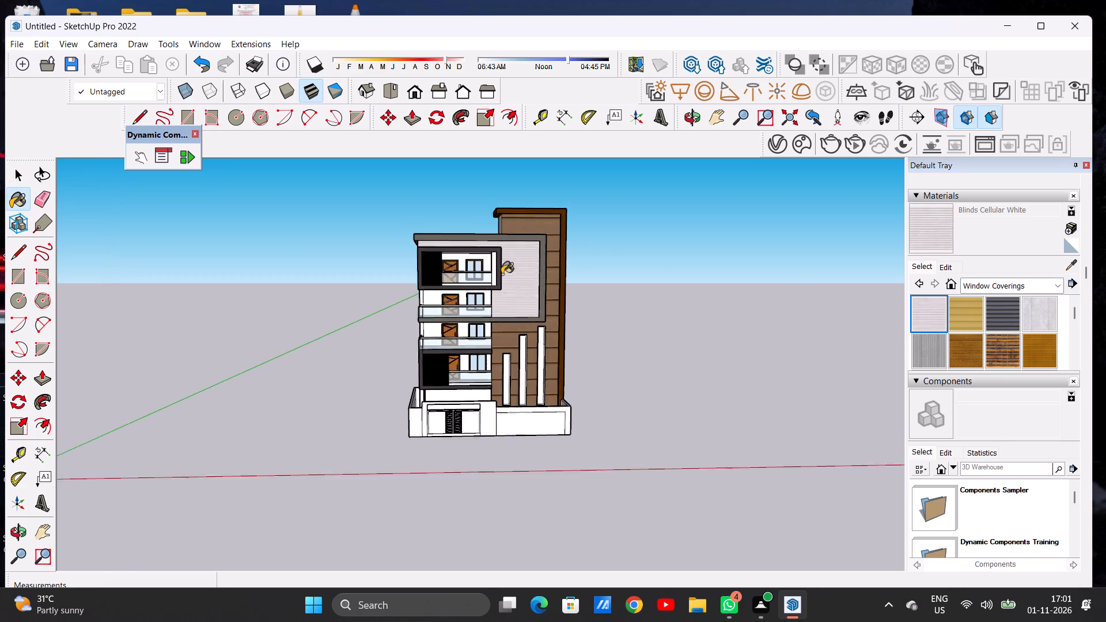
{"action": "scroll", "coordinate": [502, 274], "scroll_direction": "down", "scroll_amount": 1}
{"action": "scroll", "coordinate": [502, 274], "scroll_direction": "up", "scroll_amount": 7}
{"action": "scroll", "coordinate": [485, 279], "scroll_direction": "down", "scroll_amount": 1}
{"action": "scroll", "coordinate": [485, 279], "scroll_direction": "up", "scroll_amount": 17}
{"action": "left_click", "coordinate": [492, 255]}
{"action": "scroll", "coordinate": [494, 263], "scroll_direction": "down", "scroll_amount": 4}
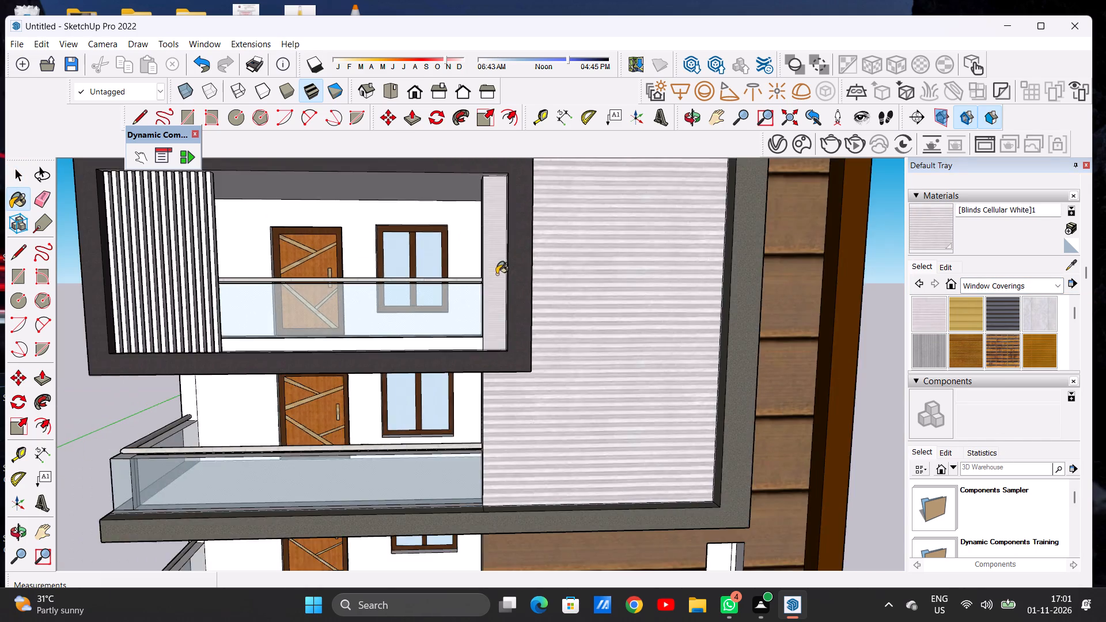
{"action": "scroll", "coordinate": [497, 274], "scroll_direction": "down", "scroll_amount": 9}
{"action": "key", "text": "space"}
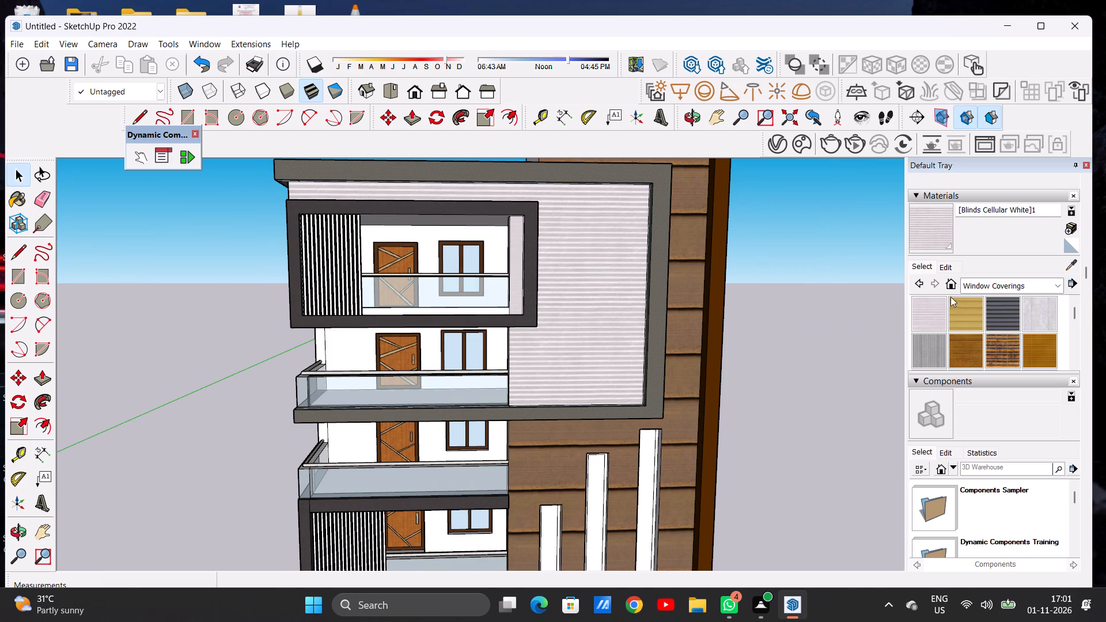
Paint the outermost slat of the top balcony's vertical screen with Wood Veneer 02 from the Wood materials.
{"action": "left_click", "coordinate": [983, 290]}
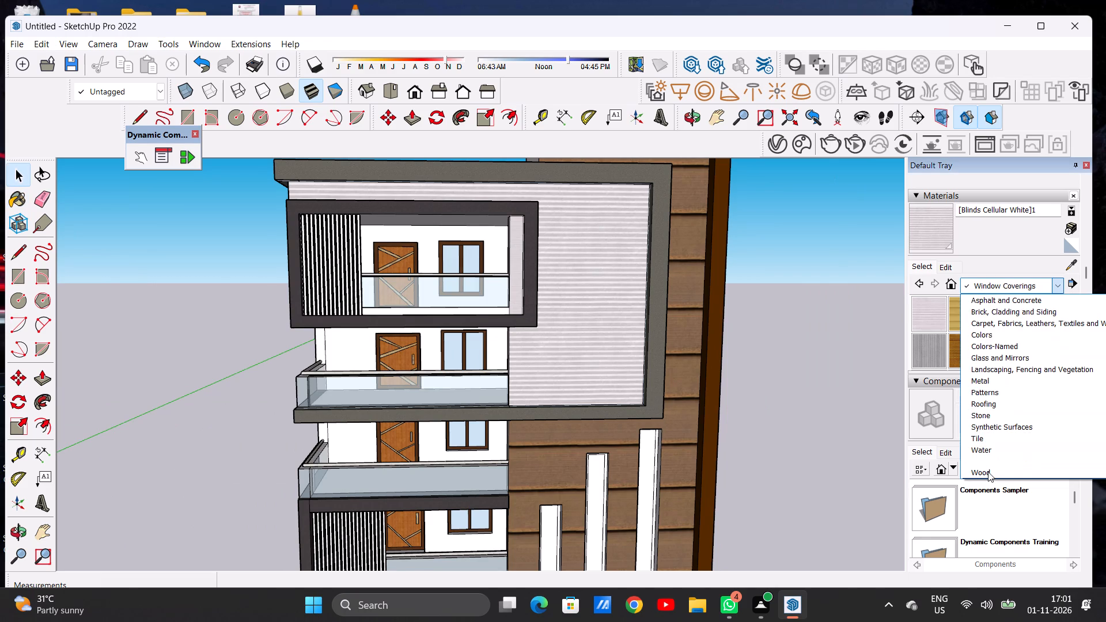
{"action": "left_click", "coordinate": [988, 473]}
{"action": "scroll", "coordinate": [1002, 346], "scroll_direction": "down", "scroll_amount": 1}
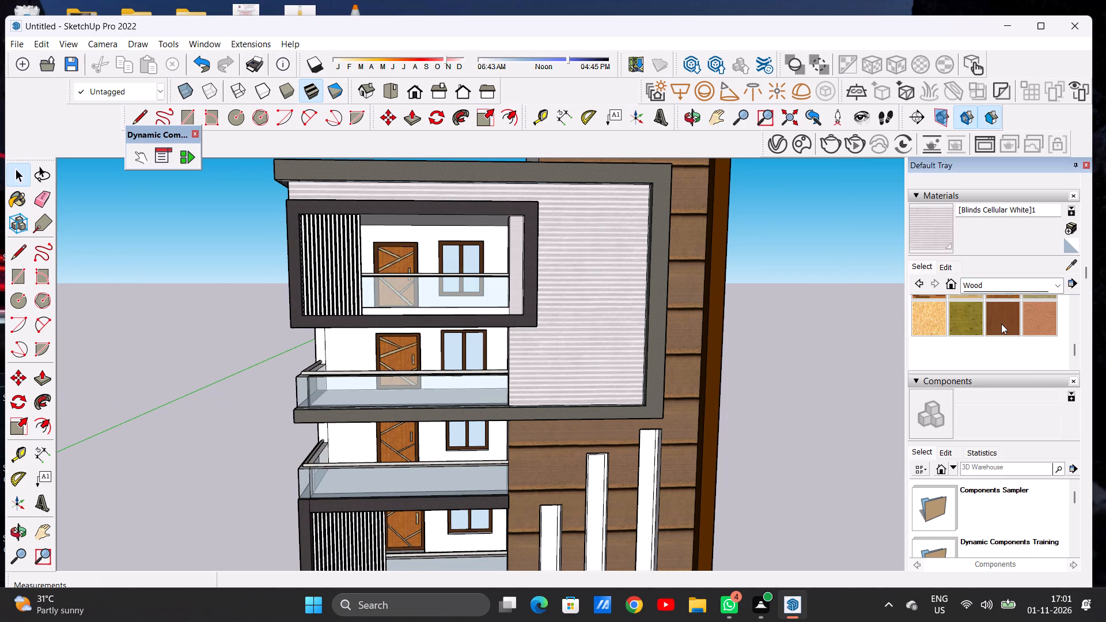
{"action": "left_click", "coordinate": [1026, 321]}
{"action": "scroll", "coordinate": [804, 355], "scroll_direction": "down", "scroll_amount": 5}
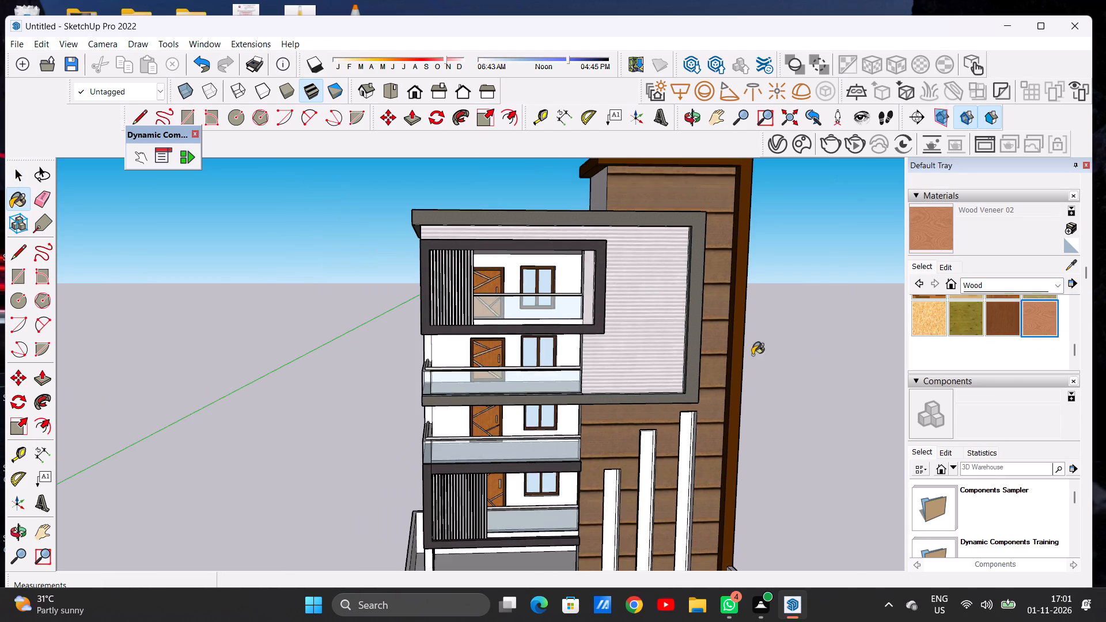
{"action": "scroll", "coordinate": [484, 282], "scroll_direction": "up", "scroll_amount": 15}
{"action": "scroll", "coordinate": [392, 331], "scroll_direction": "down", "scroll_amount": 2}
{"action": "scroll", "coordinate": [392, 333], "scroll_direction": "up", "scroll_amount": 1}
{"action": "scroll", "coordinate": [392, 339], "scroll_direction": "down", "scroll_amount": 1}
{"action": "scroll", "coordinate": [392, 343], "scroll_direction": "up", "scroll_amount": 5}
{"action": "scroll", "coordinate": [404, 347], "scroll_direction": "down", "scroll_amount": 1}
{"action": "scroll", "coordinate": [404, 347], "scroll_direction": "up", "scroll_amount": 5}
{"action": "left_click", "coordinate": [399, 347]}
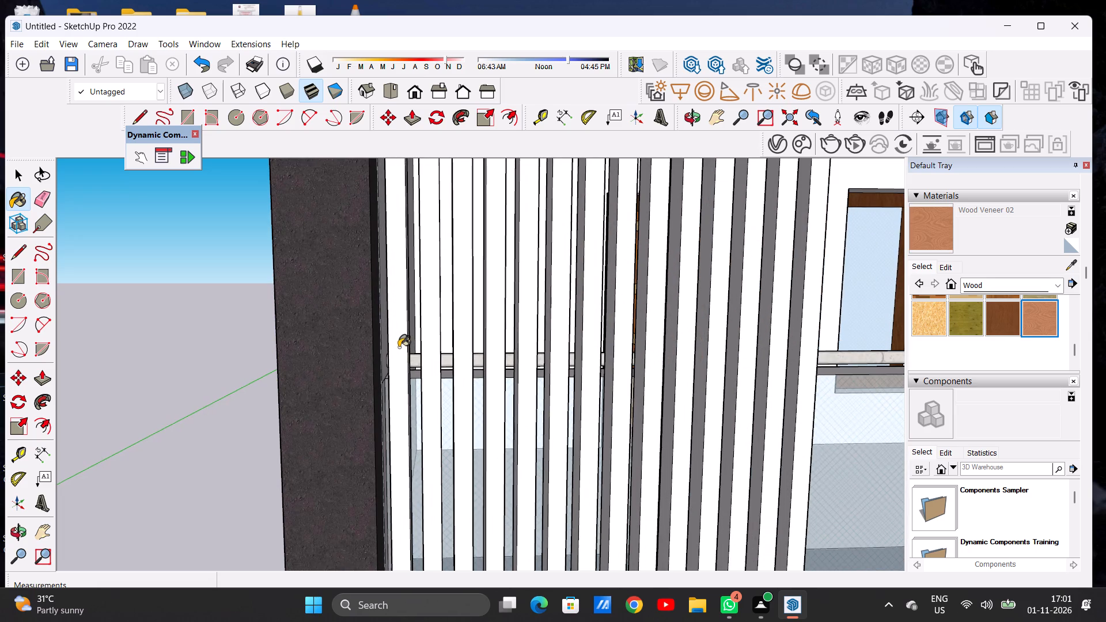
Darken the Wood Veneer 02 material to a deeper brown.
{"action": "left_click", "coordinate": [945, 261]}
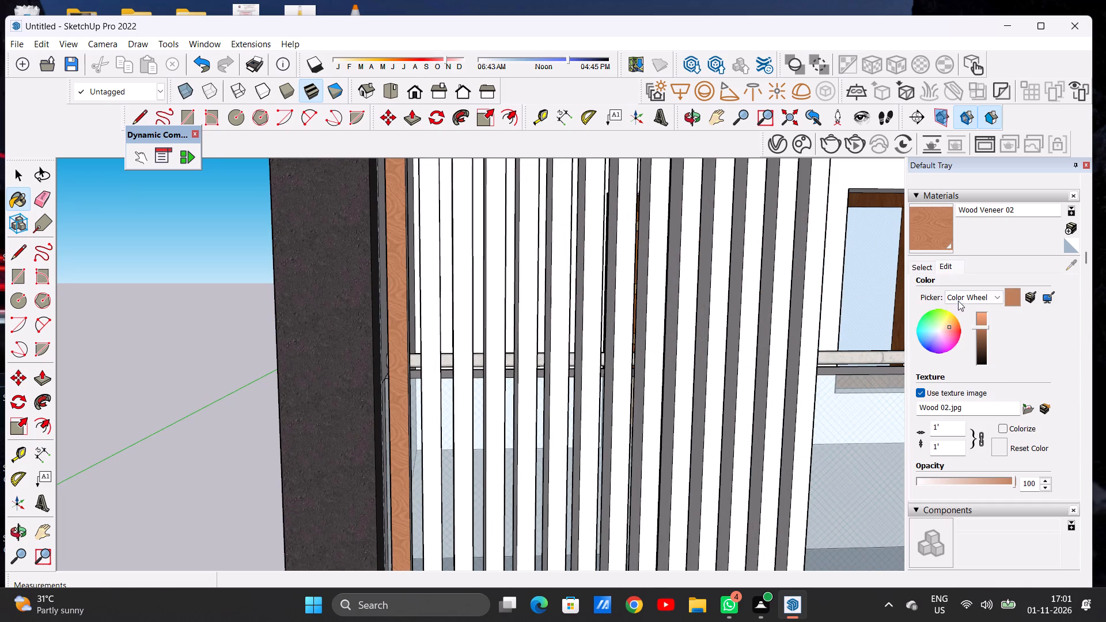
{"action": "left_click", "coordinate": [980, 336]}
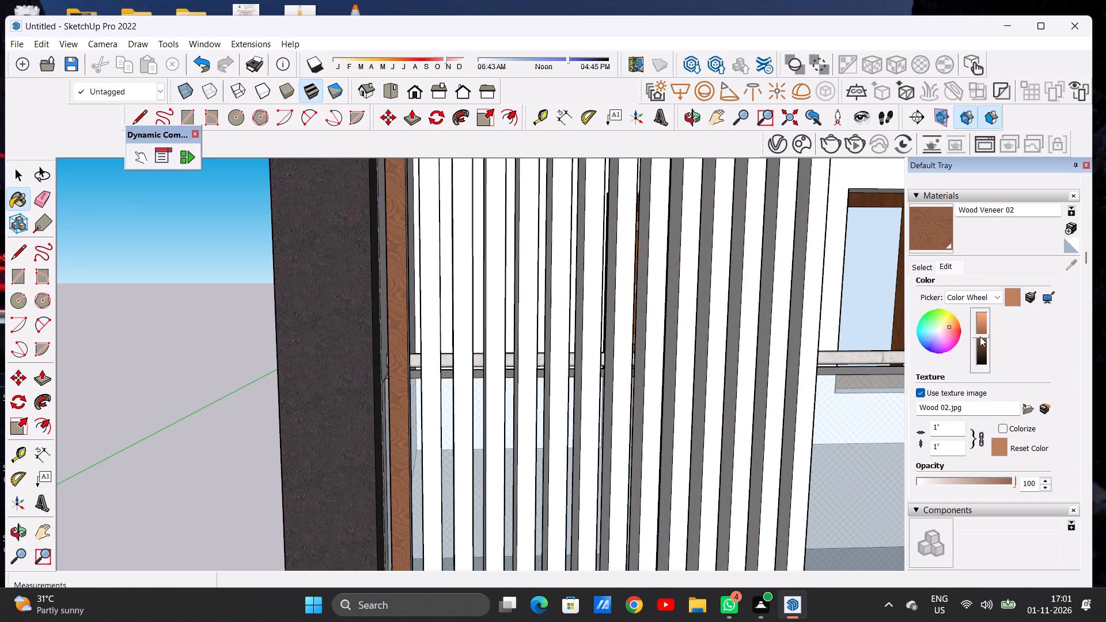
Paint the fronts of the top balcony's second to fifth slats and the inner sides of the first three with Wood Veneer 02.
{"action": "scroll", "coordinate": [408, 337], "scroll_direction": "down", "scroll_amount": 5}
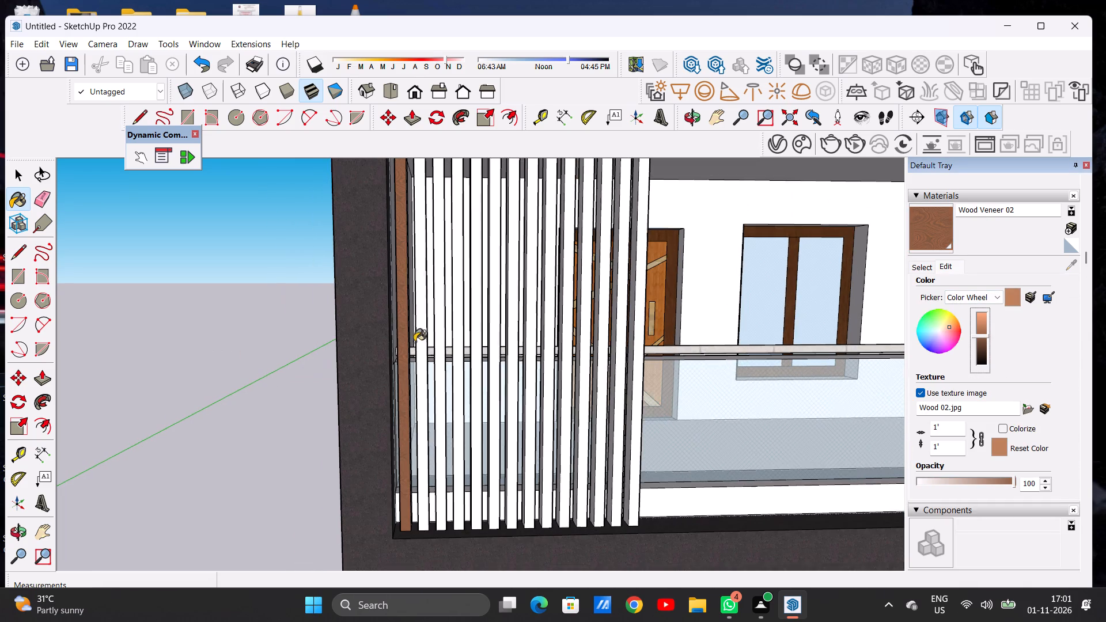
{"action": "scroll", "coordinate": [414, 342], "scroll_direction": "down", "scroll_amount": 1}
{"action": "middle_click_drag", "start_coordinate": [476, 332], "coordinate": [423, 351]}
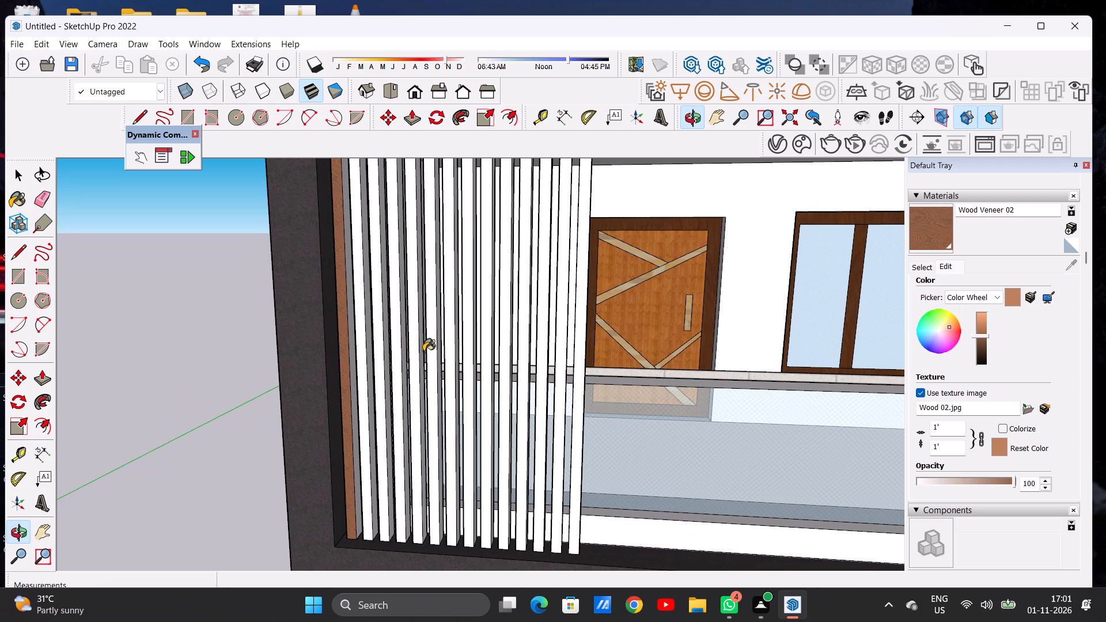
{"action": "scroll", "coordinate": [377, 410], "scroll_direction": "up", "scroll_amount": 14}
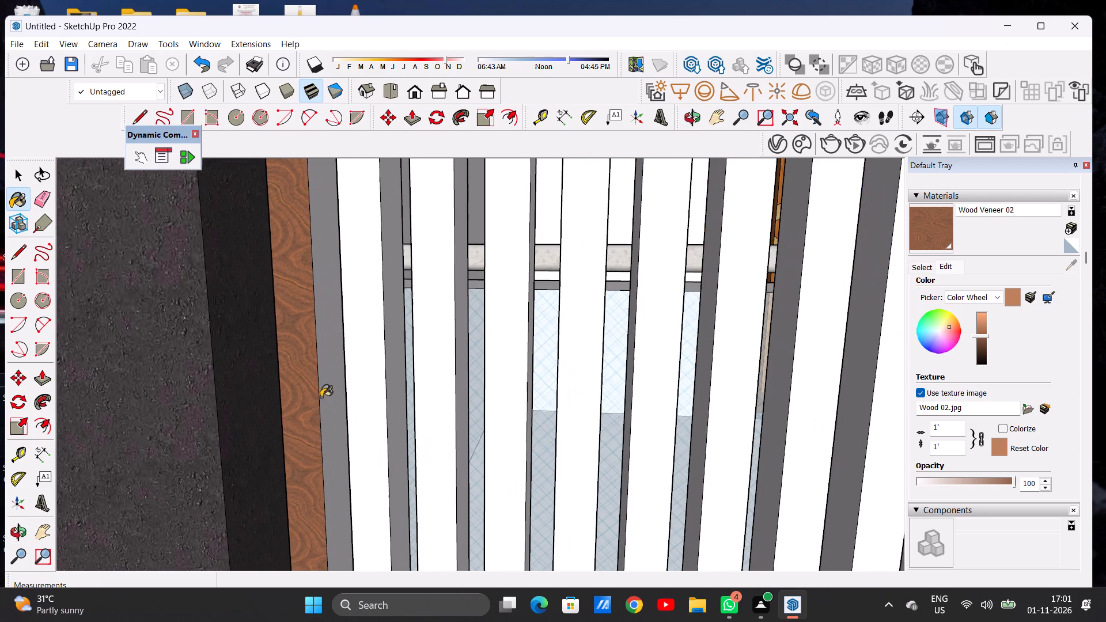
{"action": "left_click", "coordinate": [328, 377]}
{"action": "left_click", "coordinate": [358, 374]}
{"action": "left_click", "coordinate": [391, 360]}
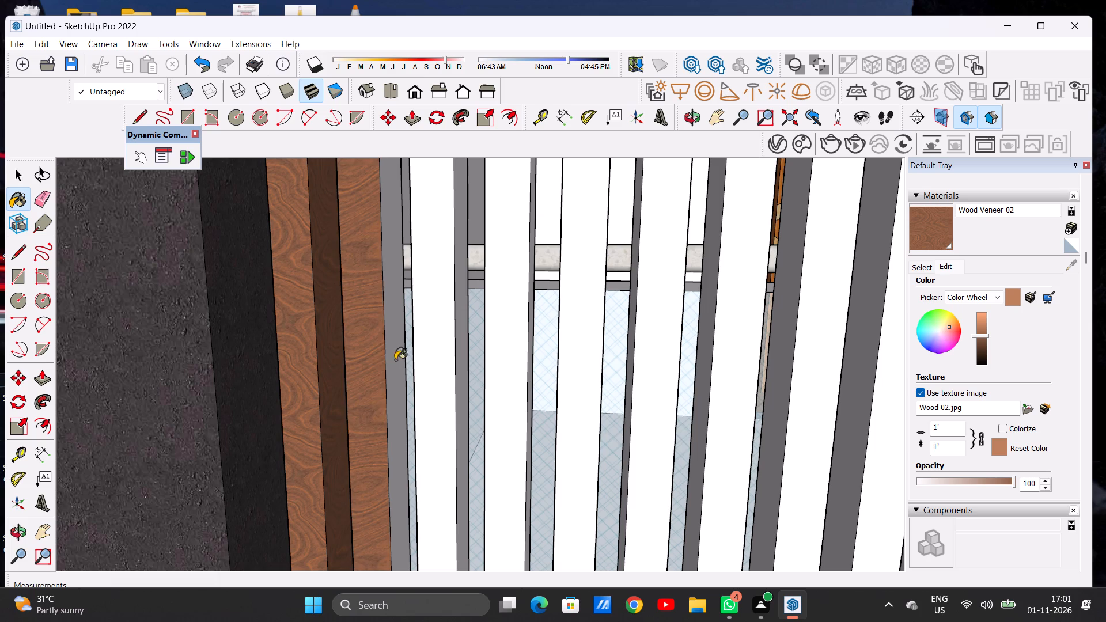
{"action": "left_click", "coordinate": [433, 360]}
{"action": "left_click", "coordinate": [457, 358]}
{"action": "left_click", "coordinate": [498, 351]}
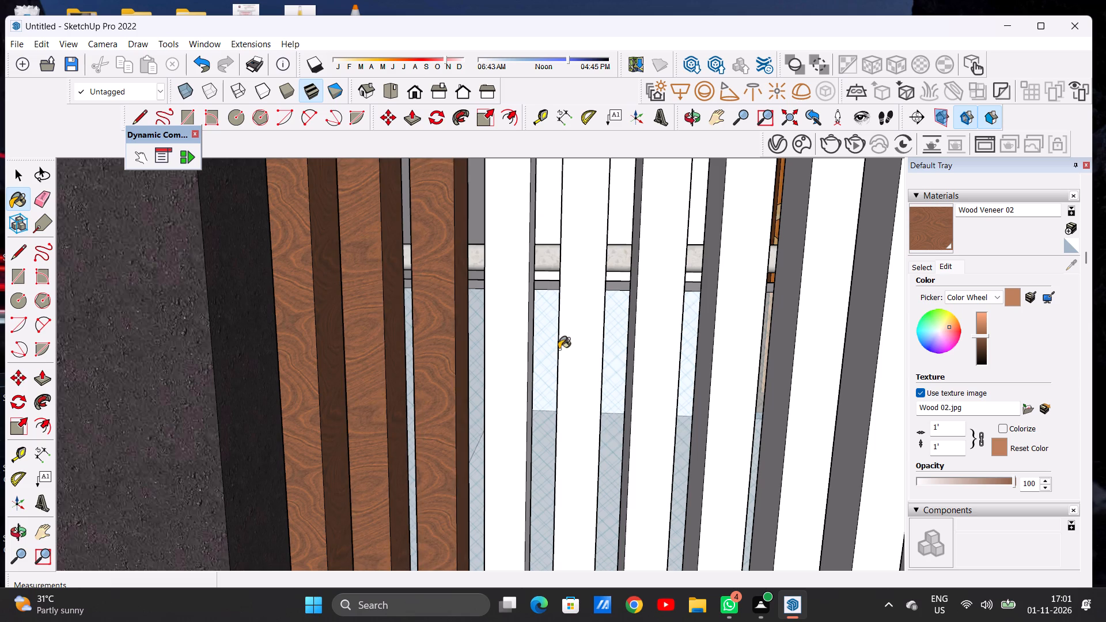
{"action": "left_click", "coordinate": [572, 347]}
{"action": "scroll", "coordinate": [415, 358], "scroll_direction": "down", "scroll_amount": 8}
Continue Wood Veneer 02 along the top balcony screen, covering the fourth and fifth slats' inner sides and the slats up to the ninth front.
{"action": "middle_click_drag", "start_coordinate": [445, 361], "coordinate": [366, 414]}
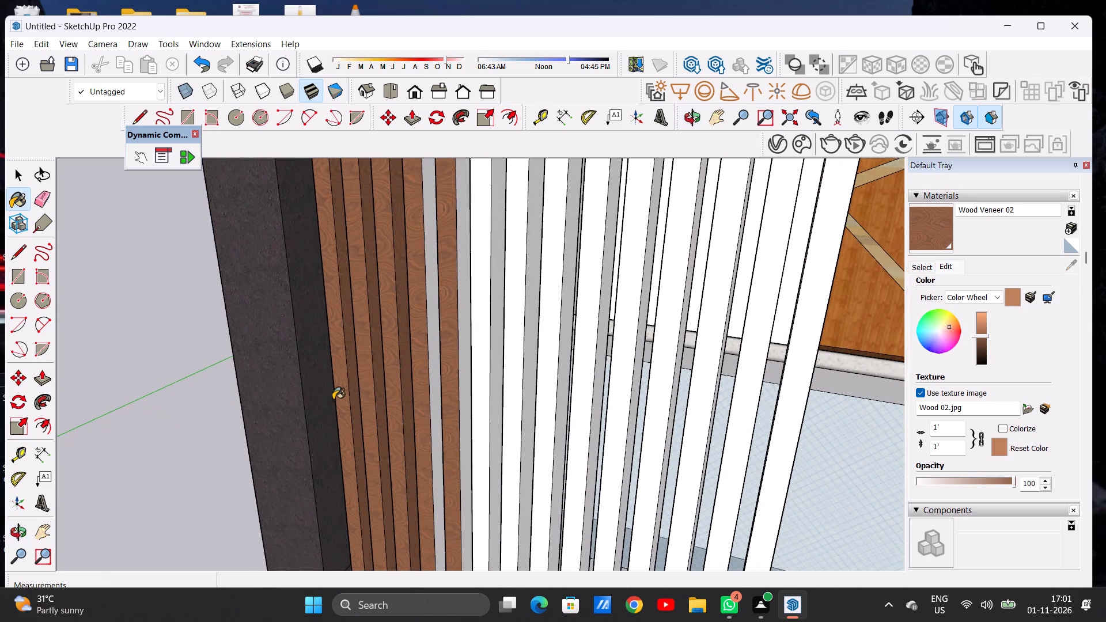
{"action": "scroll", "coordinate": [452, 393], "scroll_direction": "up", "scroll_amount": 8}
{"action": "left_click", "coordinate": [414, 379]}
{"action": "left_click", "coordinate": [468, 371]}
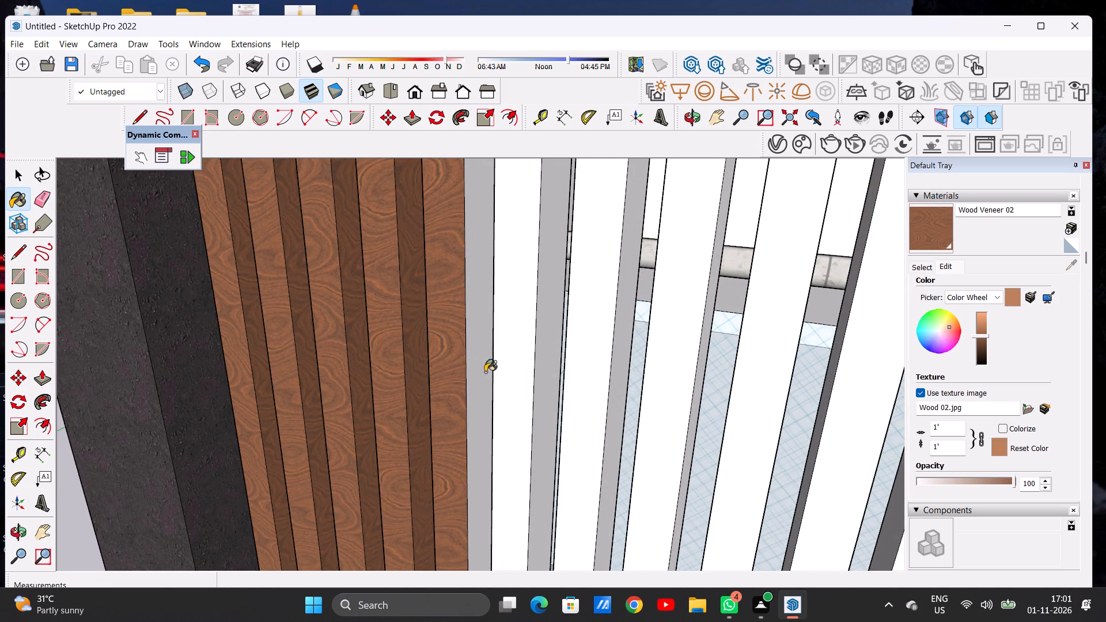
{"action": "left_click", "coordinate": [505, 372]}
{"action": "left_click", "coordinate": [547, 365]}
{"action": "scroll", "coordinate": [471, 357], "scroll_direction": "down", "scroll_amount": 13}
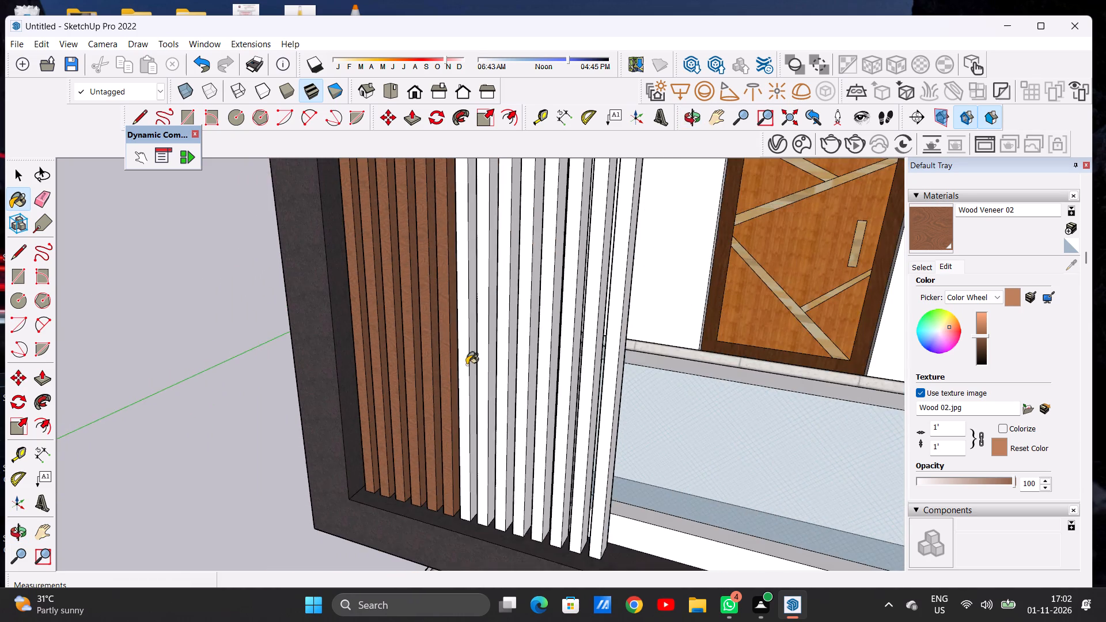
{"action": "scroll", "coordinate": [470, 365], "scroll_direction": "up", "scroll_amount": 15}
{"action": "left_click", "coordinate": [454, 365]}
{"action": "left_click", "coordinate": [471, 361]}
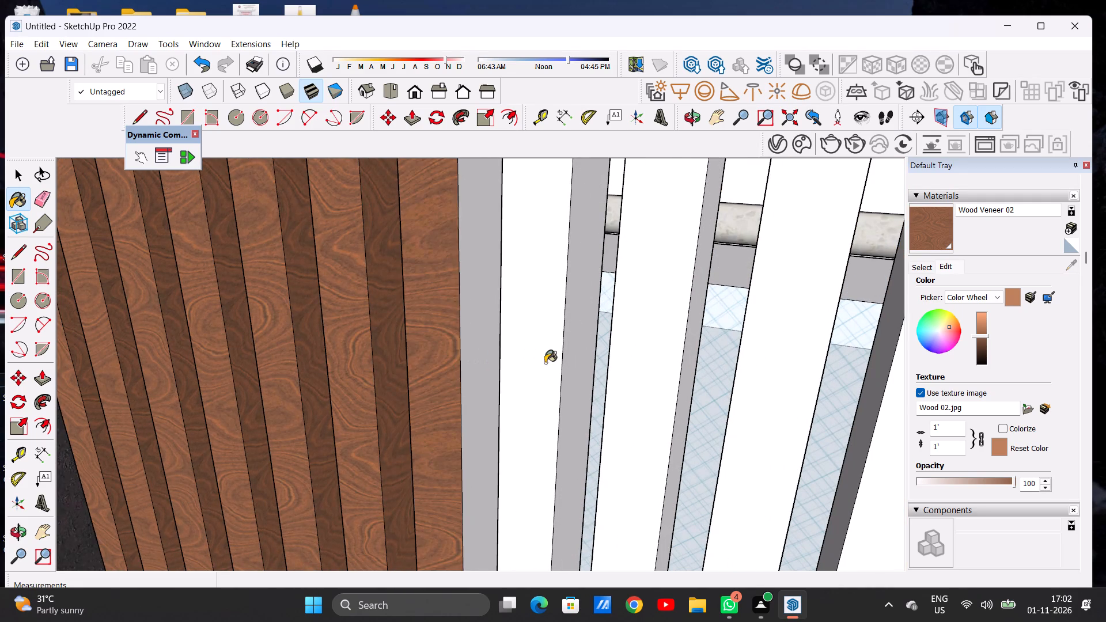
{"action": "left_click", "coordinate": [545, 363]}
{"action": "left_click", "coordinate": [570, 361]}
{"action": "left_click", "coordinate": [645, 362]}
Paint the ninth slat's inner side and the fronts and inner sides of the tenth and eleventh slats with Wood Veneer 02.
{"action": "scroll", "coordinate": [482, 352], "scroll_direction": "down", "scroll_amount": 5}
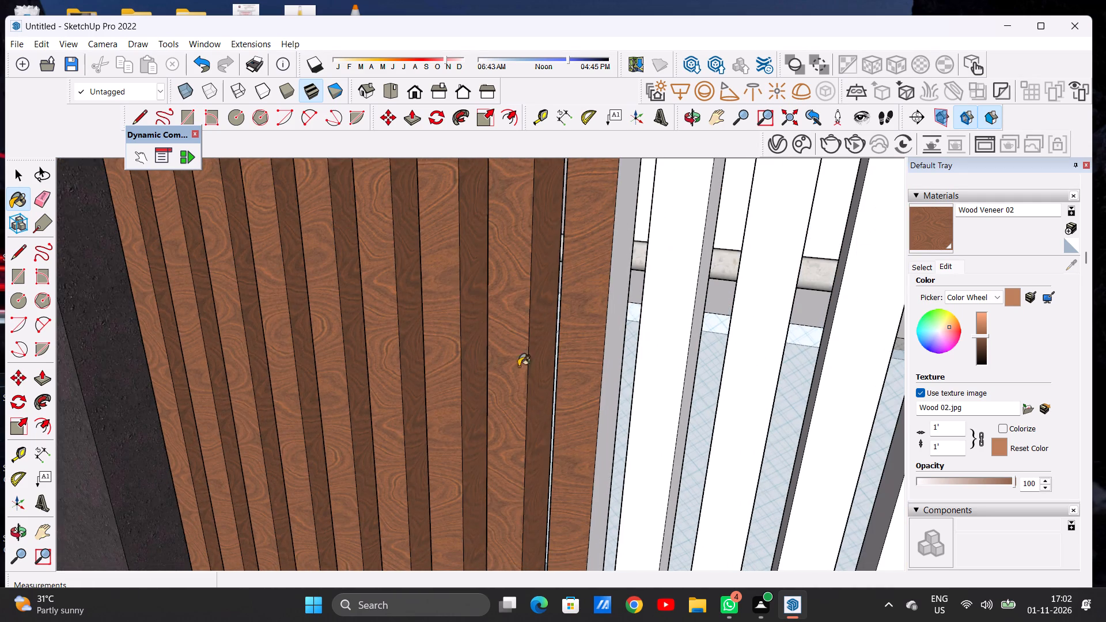
{"action": "scroll", "coordinate": [615, 369], "scroll_direction": "up", "scroll_amount": 5}
{"action": "scroll", "coordinate": [605, 373], "scroll_direction": "down", "scroll_amount": 1}
{"action": "scroll", "coordinate": [603, 374], "scroll_direction": "up", "scroll_amount": 1}
{"action": "scroll", "coordinate": [603, 374], "scroll_direction": "down", "scroll_amount": 1}
{"action": "left_click", "coordinate": [584, 371]}
{"action": "left_click_drag", "start_coordinate": [672, 371], "coordinate": [665, 371]}
{"action": "scroll", "coordinate": [444, 360], "scroll_direction": "down", "scroll_amount": 8}
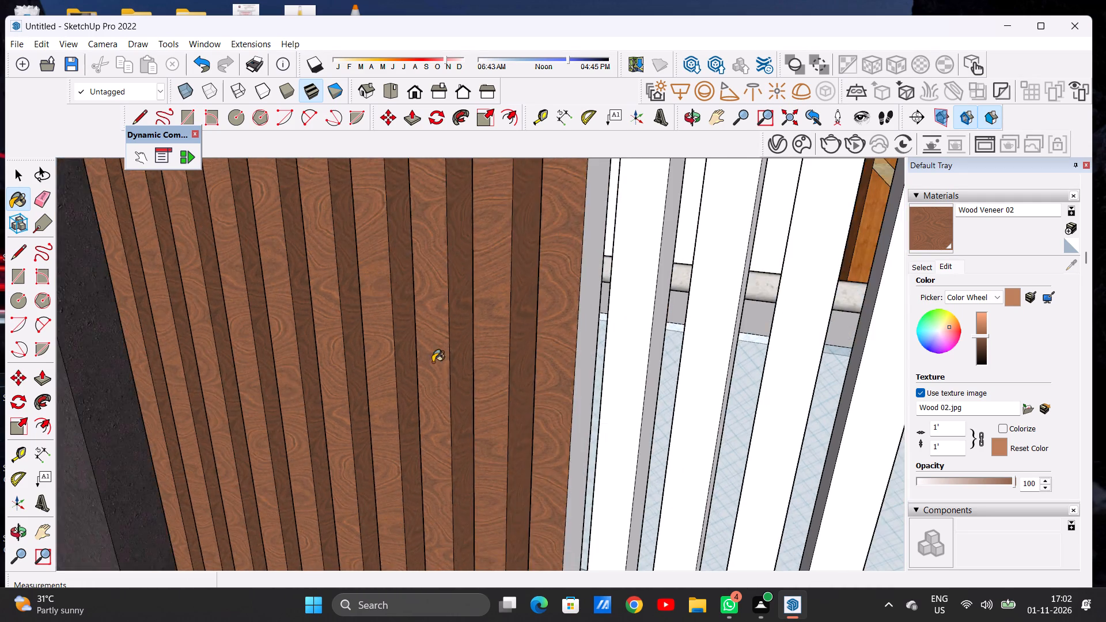
{"action": "scroll", "coordinate": [433, 362], "scroll_direction": "down", "scroll_amount": 6}
{"action": "scroll", "coordinate": [528, 371], "scroll_direction": "up", "scroll_amount": 16}
{"action": "left_click", "coordinate": [490, 366]}
{"action": "left_click", "coordinate": [584, 367]}
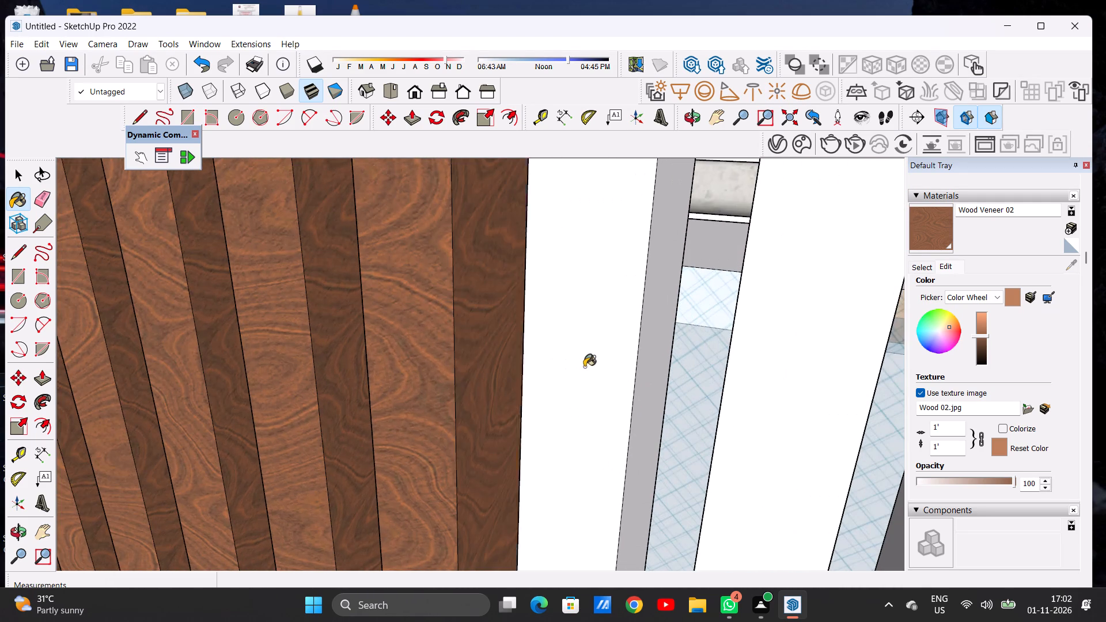
{"action": "left_click", "coordinate": [647, 358]}
Paint the fronts and inner sides of the last three slats, nearest the balcony opening, with Wood Veneer 02.
{"action": "scroll", "coordinate": [488, 359], "scroll_direction": "down", "scroll_amount": 18}
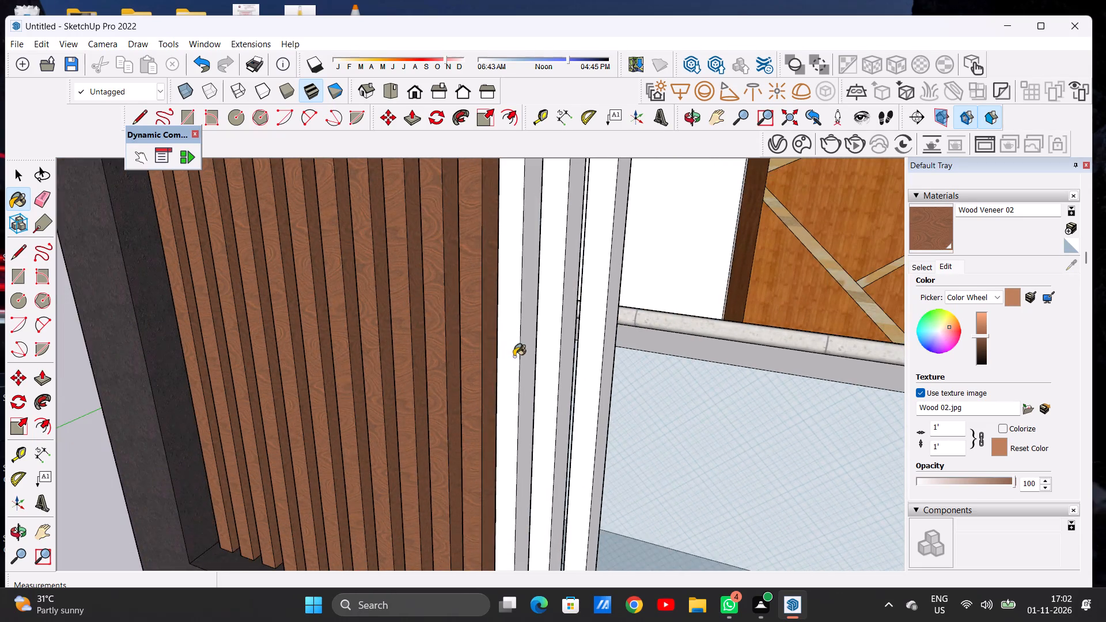
{"action": "scroll", "coordinate": [536, 356], "scroll_direction": "up", "scroll_amount": 12}
{"action": "left_click", "coordinate": [464, 364]}
{"action": "left_click", "coordinate": [490, 360]}
{"action": "left_click", "coordinate": [577, 362]}
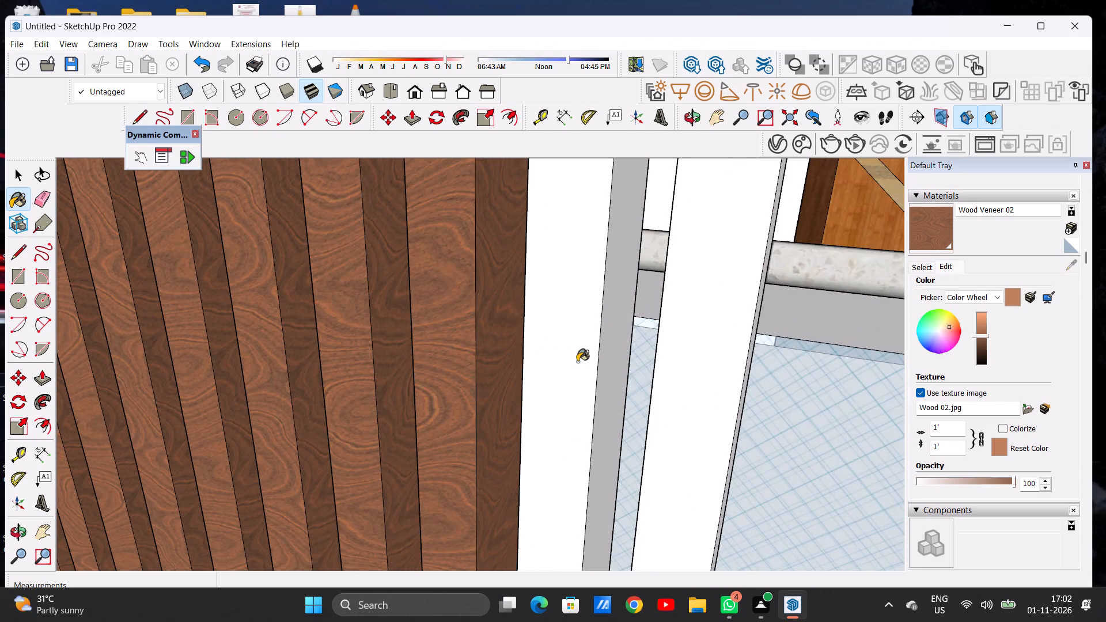
{"action": "left_click", "coordinate": [609, 358]}
{"action": "scroll", "coordinate": [459, 358], "scroll_direction": "down", "scroll_amount": 7}
{"action": "scroll", "coordinate": [569, 363], "scroll_direction": "up", "scroll_amount": 6}
{"action": "left_click", "coordinate": [569, 363]}
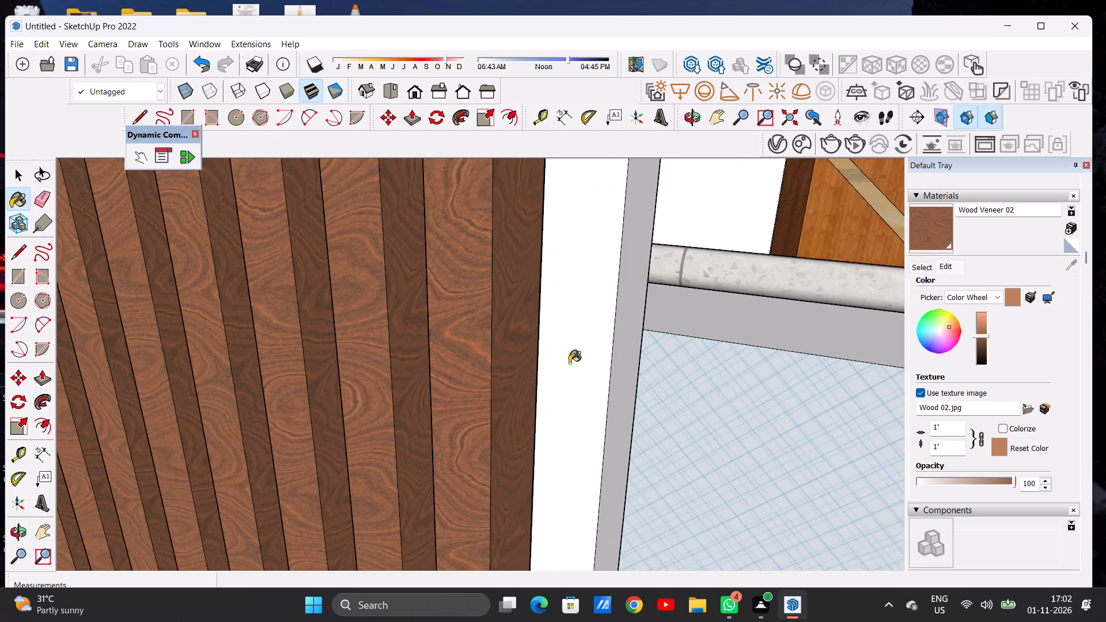
{"action": "left_click", "coordinate": [623, 356]}
{"action": "scroll", "coordinate": [556, 360], "scroll_direction": "down", "scroll_amount": 4}
{"action": "scroll", "coordinate": [556, 360], "scroll_direction": "up", "scroll_amount": 1}
{"action": "scroll", "coordinate": [556, 360], "scroll_direction": "down", "scroll_amount": 19}
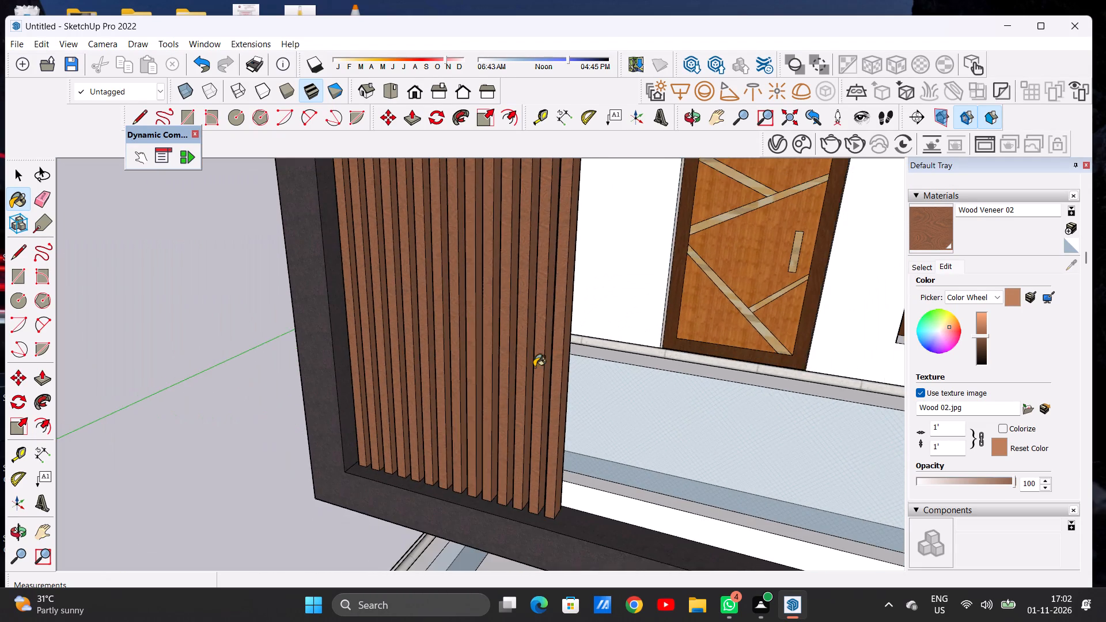
Paint the white outer sides of the first four slats next to the top balcony's dark frame with Wood Veneer 02.
{"action": "scroll", "coordinate": [457, 381], "scroll_direction": "down", "scroll_amount": 14}
{"action": "scroll", "coordinate": [396, 395], "scroll_direction": "up", "scroll_amount": 1}
{"action": "scroll", "coordinate": [396, 395], "scroll_direction": "down", "scroll_amount": 2}
{"action": "middle_click_drag", "start_coordinate": [347, 403], "coordinate": [668, 392]}
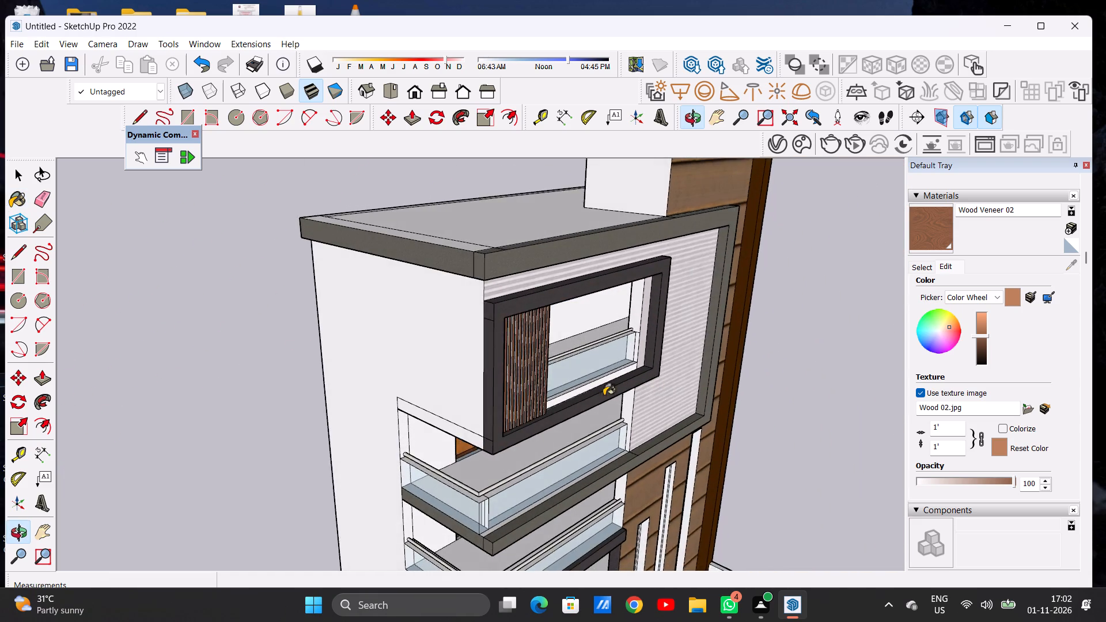
{"action": "scroll", "coordinate": [531, 408], "scroll_direction": "up", "scroll_amount": 1}
{"action": "scroll", "coordinate": [531, 408], "scroll_direction": "down", "scroll_amount": 1}
{"action": "scroll", "coordinate": [531, 408], "scroll_direction": "up", "scroll_amount": 1}
{"action": "scroll", "coordinate": [531, 408], "scroll_direction": "down", "scroll_amount": 1}
{"action": "scroll", "coordinate": [531, 408], "scroll_direction": "up", "scroll_amount": 4}
{"action": "scroll", "coordinate": [500, 407], "scroll_direction": "down", "scroll_amount": 1}
{"action": "scroll", "coordinate": [500, 407], "scroll_direction": "up", "scroll_amount": 16}
{"action": "scroll", "coordinate": [480, 411], "scroll_direction": "down", "scroll_amount": 1}
{"action": "scroll", "coordinate": [480, 411], "scroll_direction": "up", "scroll_amount": 5}
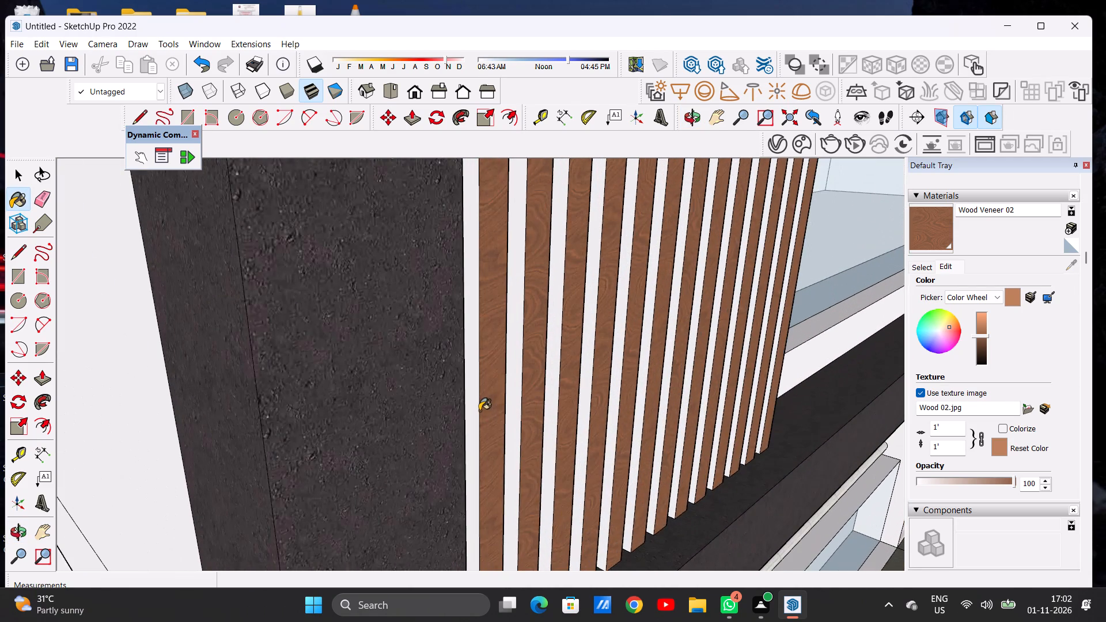
{"action": "left_click", "coordinate": [475, 408]}
{"action": "left_click", "coordinate": [515, 403]}
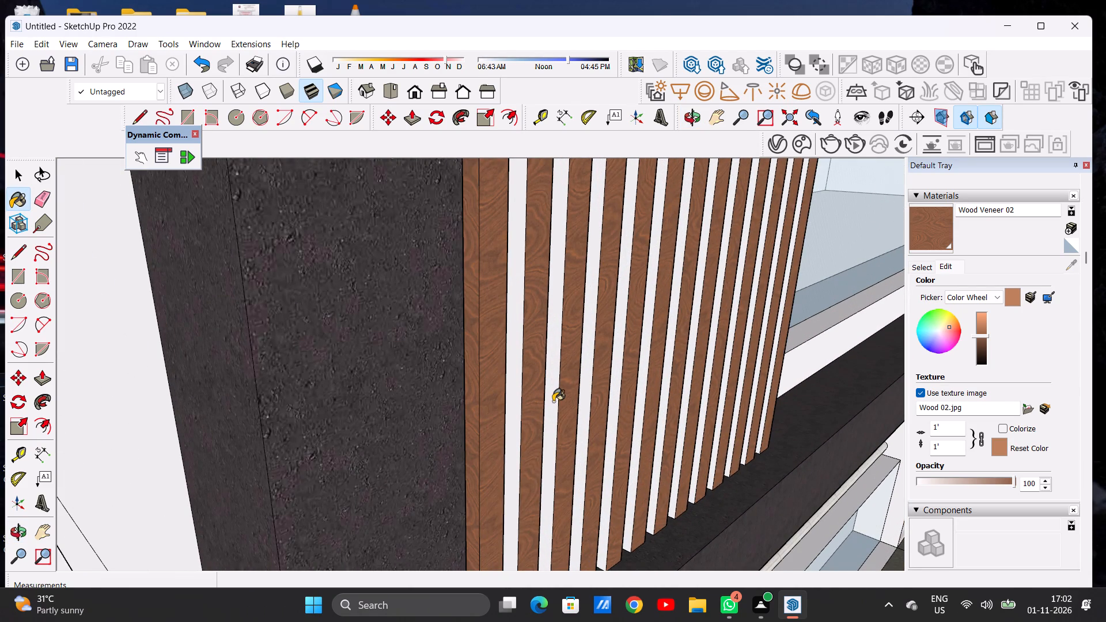
{"action": "left_click", "coordinate": [553, 401]}
{"action": "left_click", "coordinate": [585, 403]}
Paint the white outer sides of the top screen's middle slats with Wood Veneer 02.
{"action": "scroll", "coordinate": [411, 412], "scroll_direction": "down", "scroll_amount": 5}
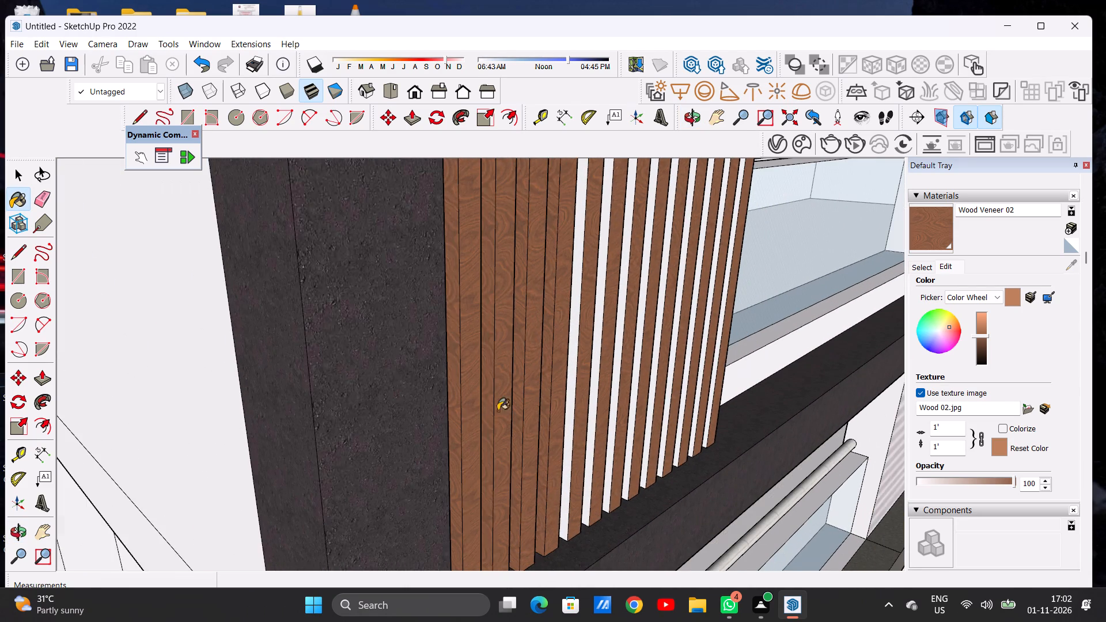
{"action": "scroll", "coordinate": [593, 395], "scroll_direction": "up", "scroll_amount": 14}
{"action": "left_click", "coordinate": [444, 412]}
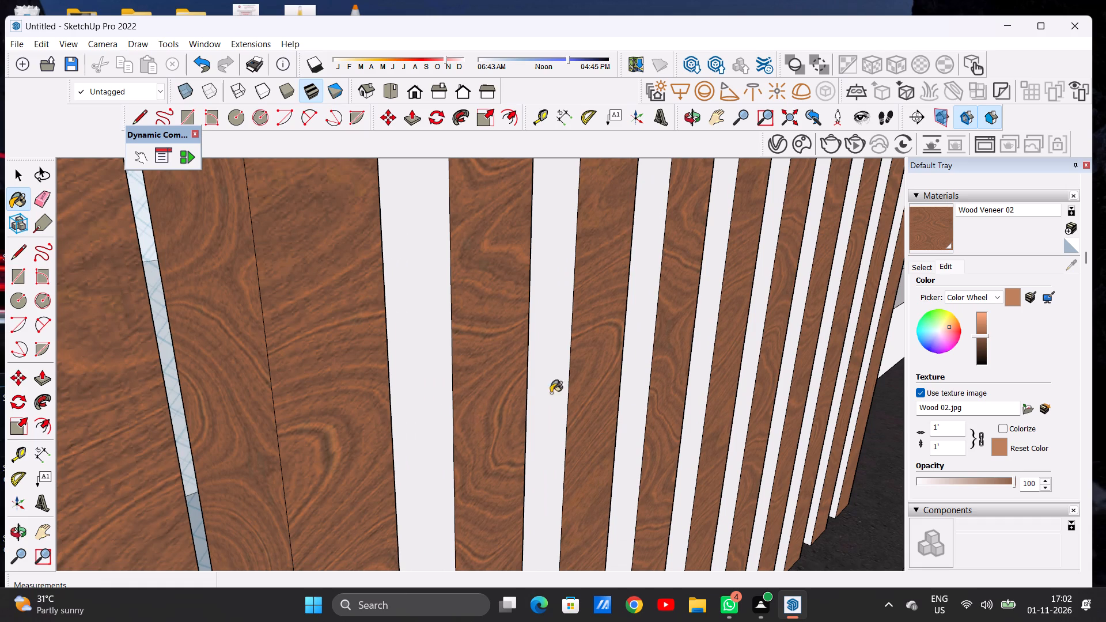
{"action": "left_click", "coordinate": [556, 392]}
{"action": "left_click", "coordinate": [645, 377]}
{"action": "scroll", "coordinate": [384, 405], "scroll_direction": "down", "scroll_amount": 6}
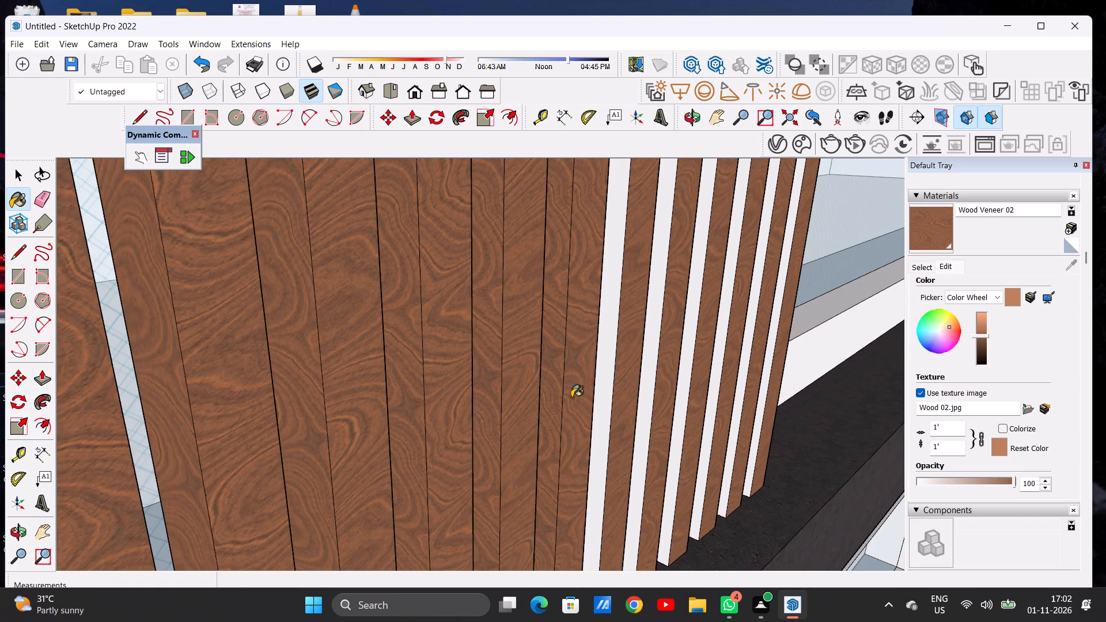
{"action": "scroll", "coordinate": [624, 390], "scroll_direction": "up", "scroll_amount": 5}
{"action": "left_click", "coordinate": [593, 396]}
{"action": "left_click", "coordinate": [656, 385]}
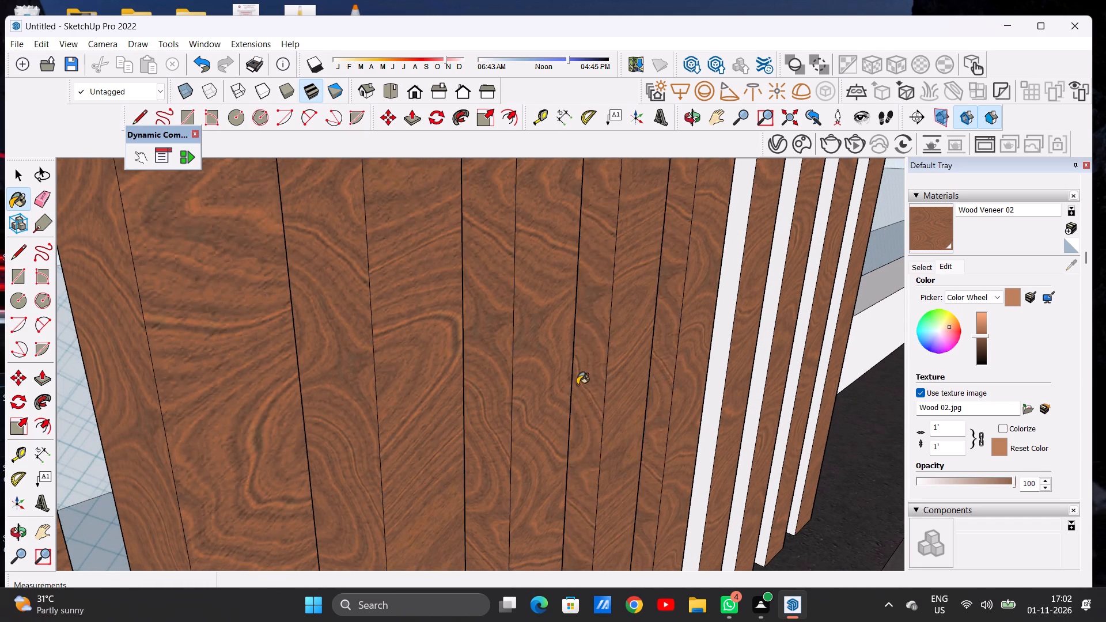
Paint the white outer sides of the last four slats of the top balcony screen with Wood Veneer 02.
{"action": "scroll", "coordinate": [441, 388], "scroll_direction": "down", "scroll_amount": 8}
{"action": "scroll", "coordinate": [644, 368], "scroll_direction": "up", "scroll_amount": 8}
{"action": "left_click", "coordinate": [557, 373]}
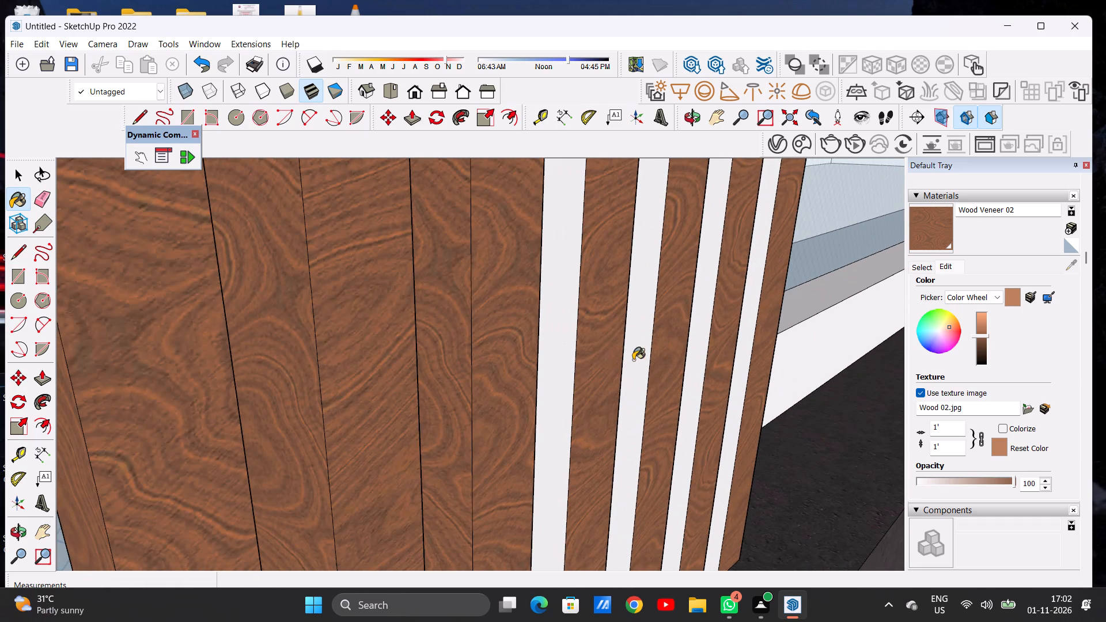
{"action": "left_click", "coordinate": [640, 358]}
{"action": "scroll", "coordinate": [492, 370], "scroll_direction": "down", "scroll_amount": 6}
{"action": "scroll", "coordinate": [647, 361], "scroll_direction": "up", "scroll_amount": 8}
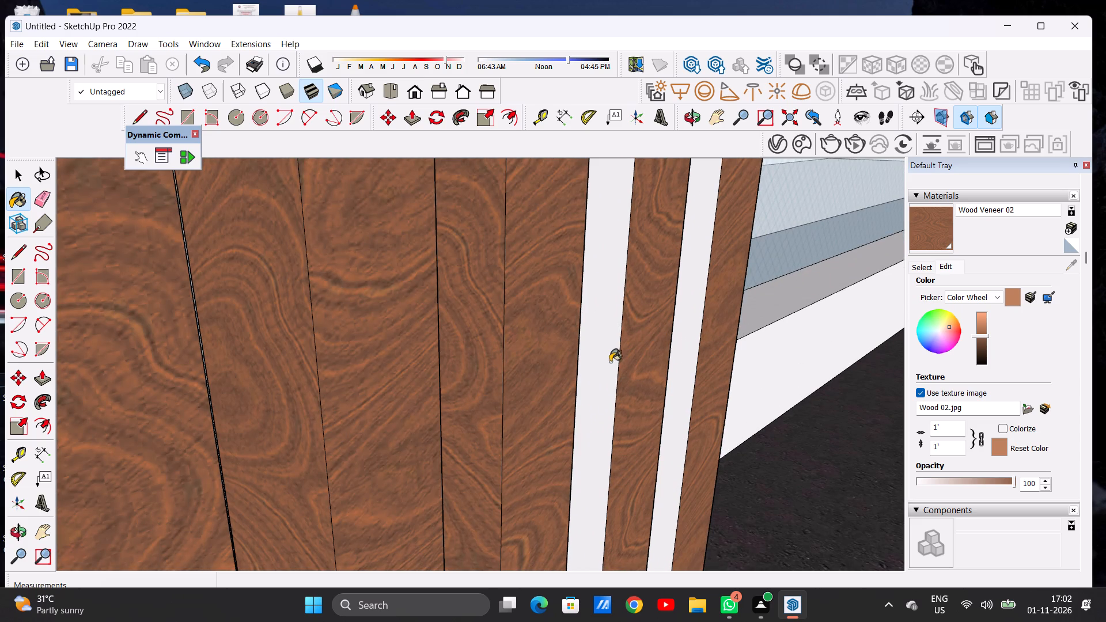
{"action": "left_click", "coordinate": [601, 362]}
{"action": "left_click", "coordinate": [692, 342]}
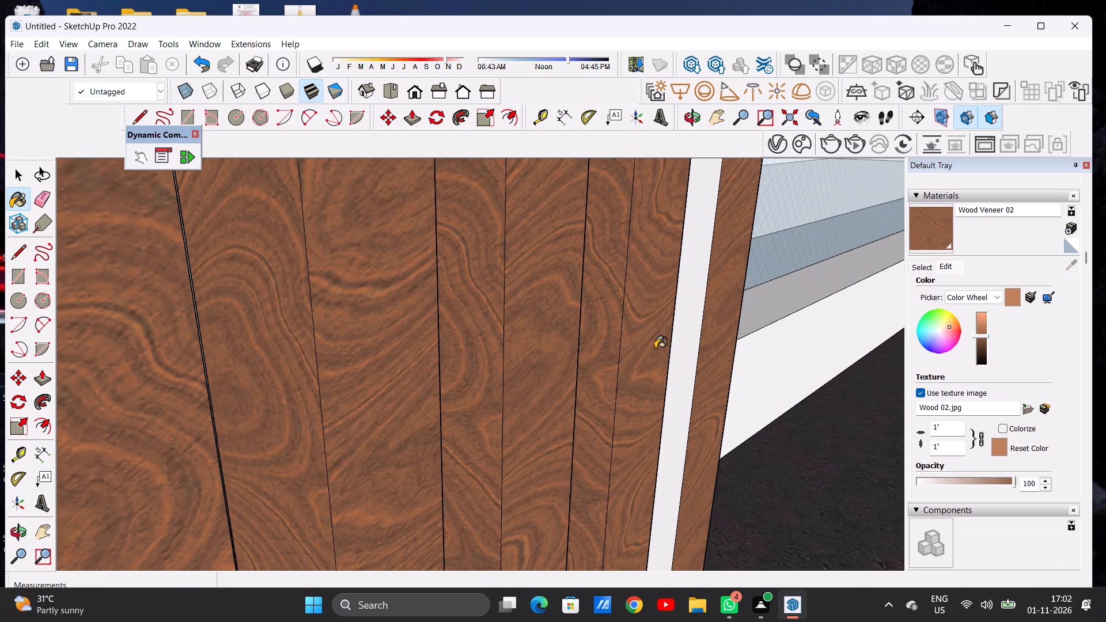
{"action": "scroll", "coordinate": [649, 348], "scroll_direction": "down", "scroll_amount": 20}
{"action": "scroll", "coordinate": [649, 348], "scroll_direction": "down", "scroll_amount": 7}
{"action": "middle_click_drag", "start_coordinate": [607, 331], "coordinate": [232, 303]}
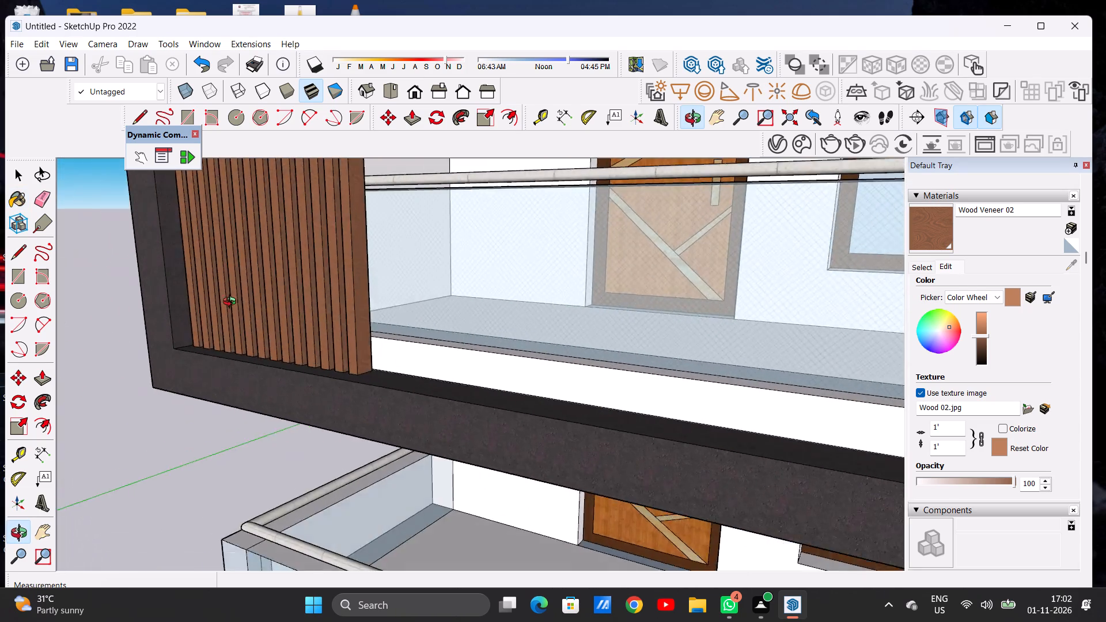
{"action": "middle_click_drag", "start_coordinate": [232, 303], "coordinate": [498, 327]}
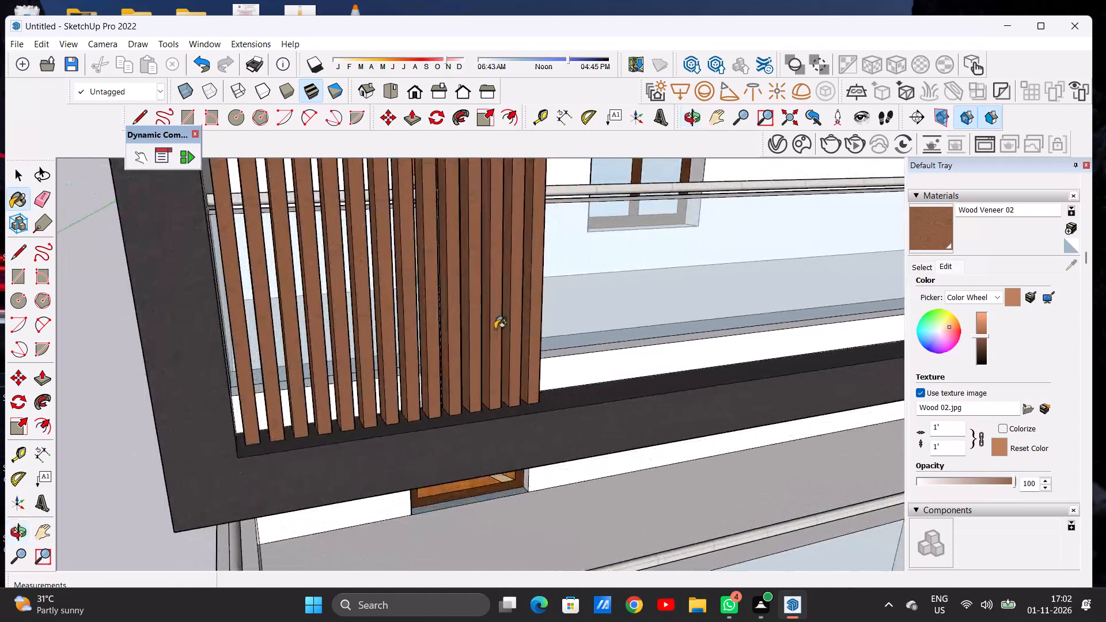
{"action": "scroll", "coordinate": [474, 339], "scroll_direction": "down", "scroll_amount": 7}
{"action": "scroll", "coordinate": [433, 353], "scroll_direction": "down", "scroll_amount": 17}
{"action": "scroll", "coordinate": [361, 510], "scroll_direction": "up", "scroll_amount": 5}
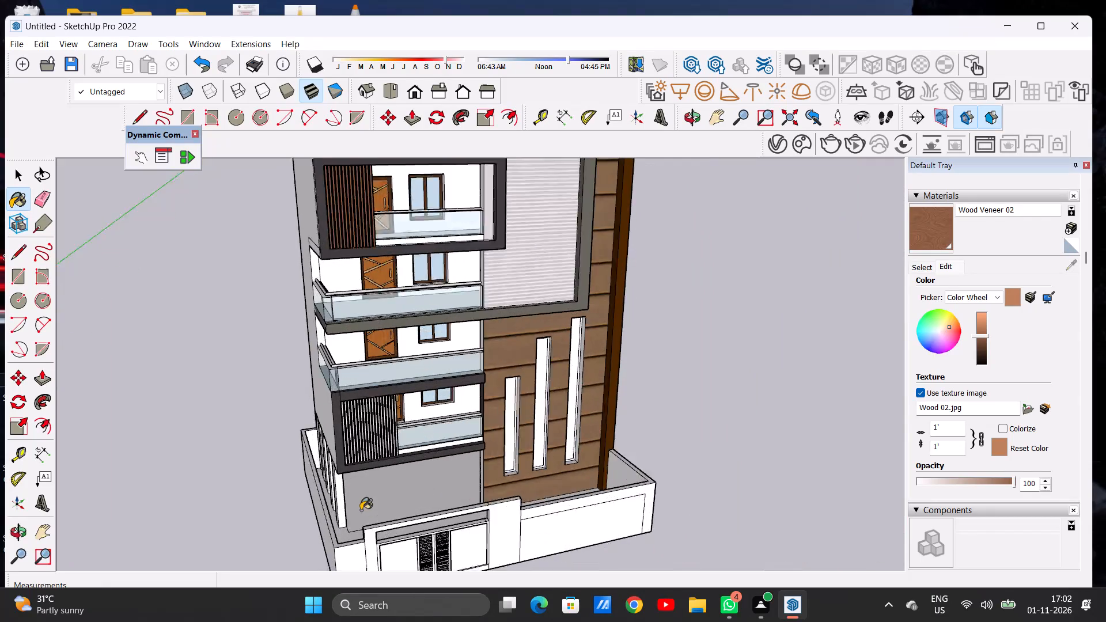
Paint the front and both sides of the lower balcony screen's first slat, next to the dark frame, with Wood Veneer 02.
{"action": "scroll", "coordinate": [361, 510], "scroll_direction": "up", "scroll_amount": 2}
{"action": "scroll", "coordinate": [377, 462], "scroll_direction": "up", "scroll_amount": 1}
{"action": "scroll", "coordinate": [377, 462], "scroll_direction": "down", "scroll_amount": 1}
{"action": "scroll", "coordinate": [377, 462], "scroll_direction": "up", "scroll_amount": 6}
{"action": "middle_click_drag", "start_coordinate": [387, 427], "coordinate": [316, 400]}
{"action": "scroll", "coordinate": [262, 397], "scroll_direction": "up", "scroll_amount": 5}
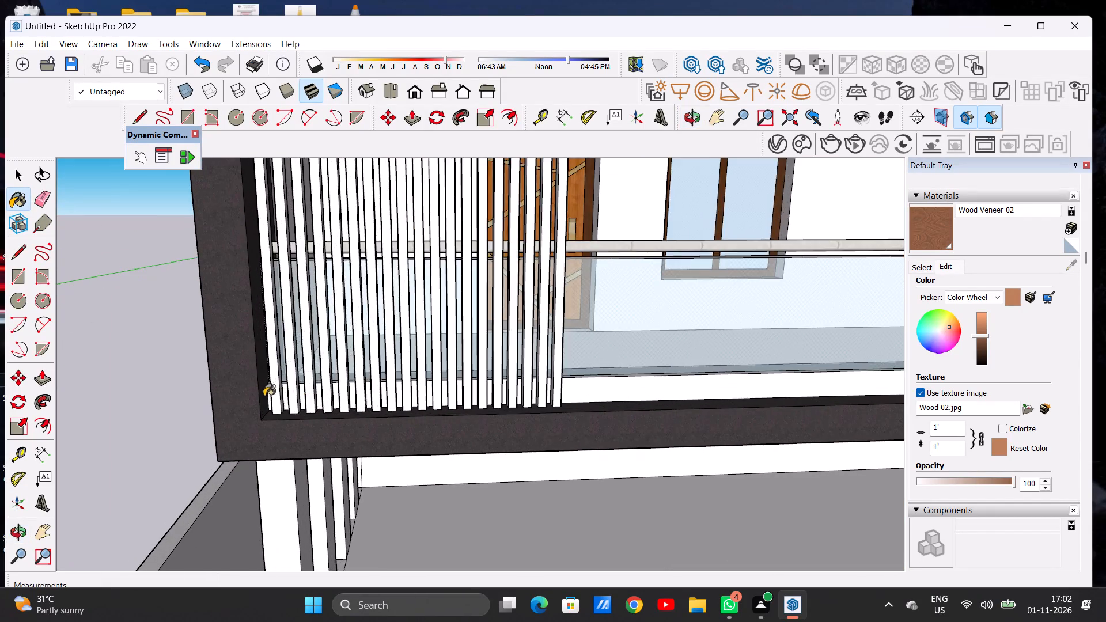
{"action": "scroll", "coordinate": [264, 396], "scroll_direction": "up", "scroll_amount": 11}
{"action": "left_click", "coordinate": [285, 382]}
{"action": "middle_click_drag", "start_coordinate": [269, 395], "coordinate": [296, 405]}
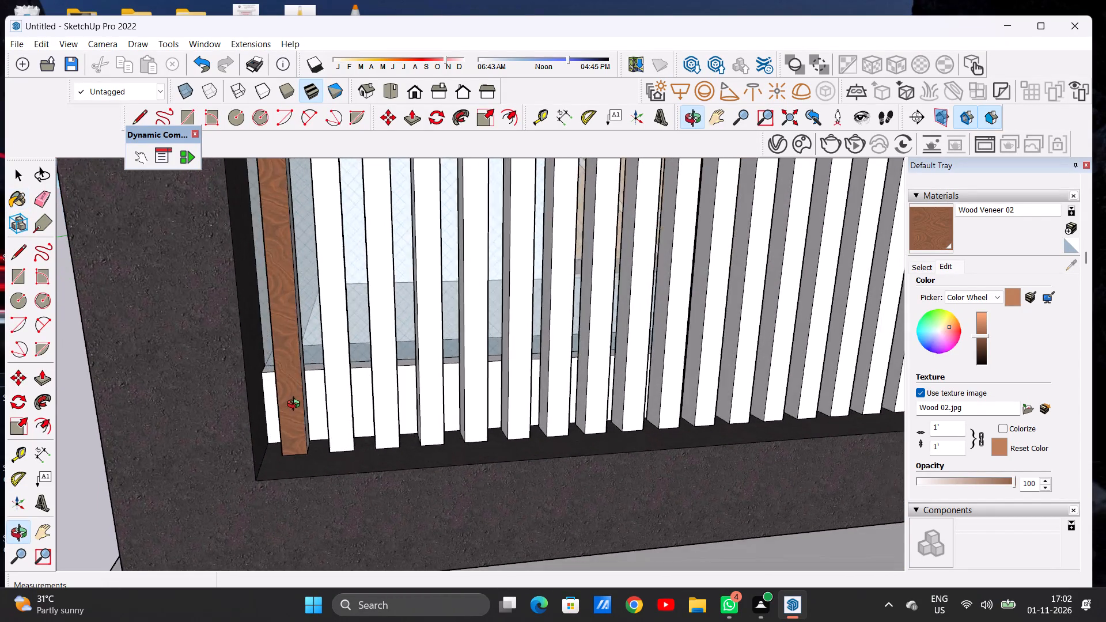
{"action": "middle_click_drag", "start_coordinate": [296, 405], "coordinate": [366, 404]}
{"action": "scroll", "coordinate": [316, 415], "scroll_direction": "up", "scroll_amount": 8}
{"action": "left_click", "coordinate": [283, 419]}
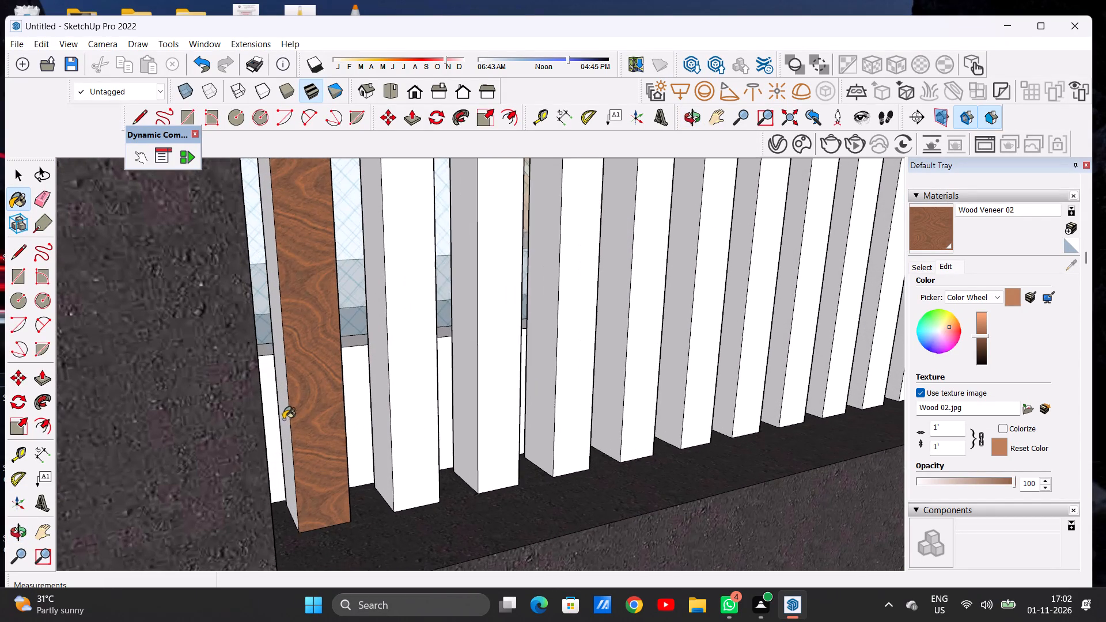
{"action": "middle_click_drag", "start_coordinate": [430, 400], "coordinate": [268, 447]}
{"action": "left_click", "coordinate": [274, 411]}
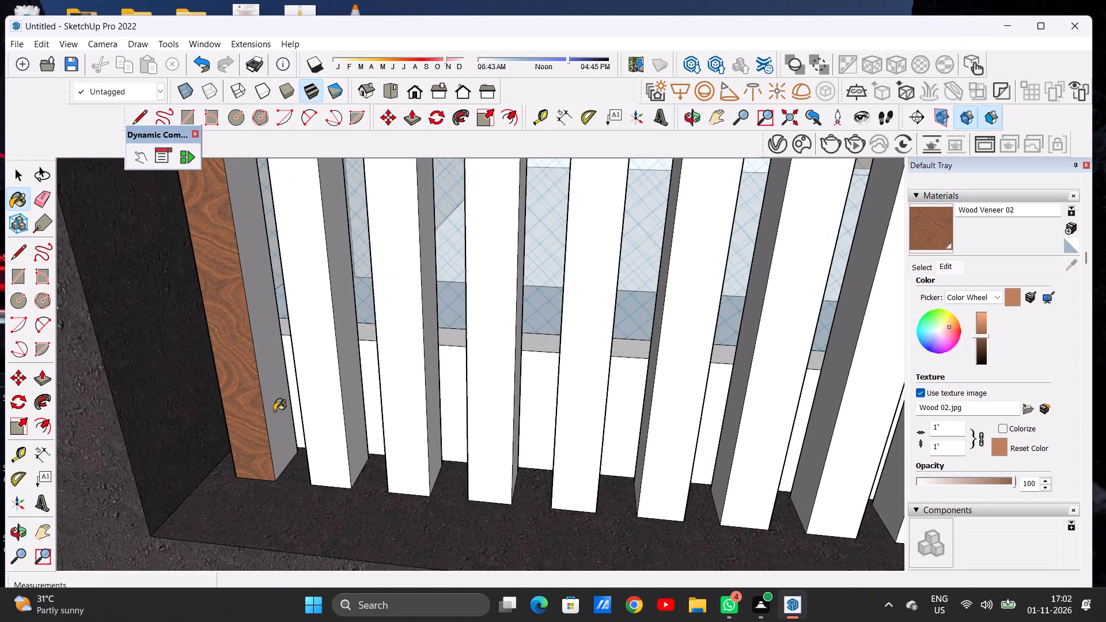
Paint the fronts and both sides of the lower screen's second and third slats with Wood Veneer 02.
{"action": "left_click", "coordinate": [326, 403]}
{"action": "left_click", "coordinate": [346, 399]}
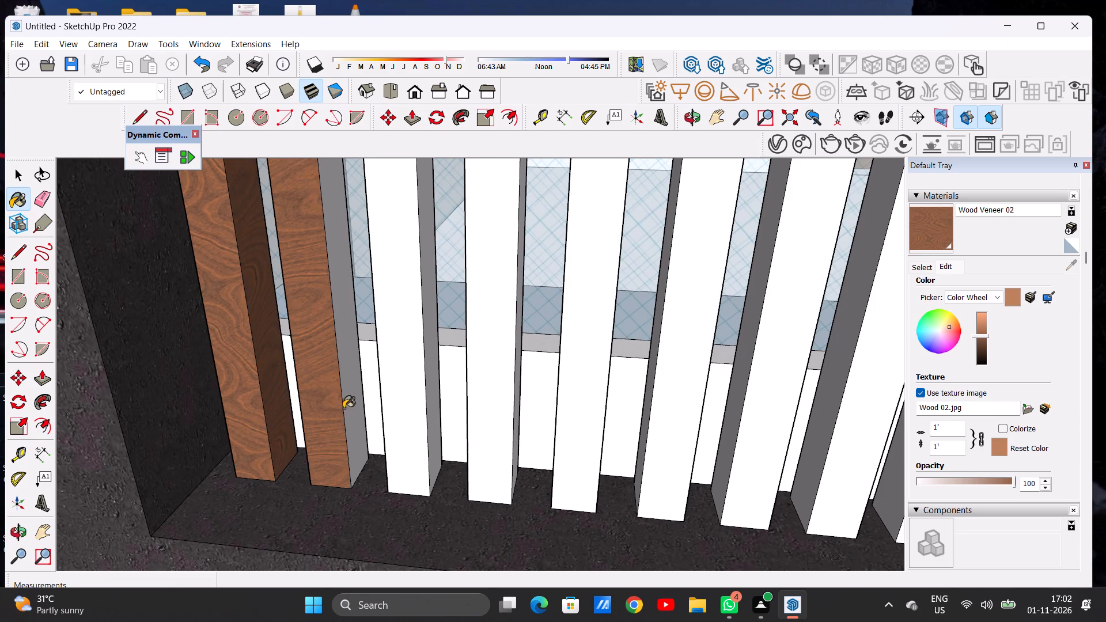
{"action": "middle_click_drag", "start_coordinate": [351, 408], "coordinate": [539, 386]}
{"action": "left_click", "coordinate": [377, 419]}
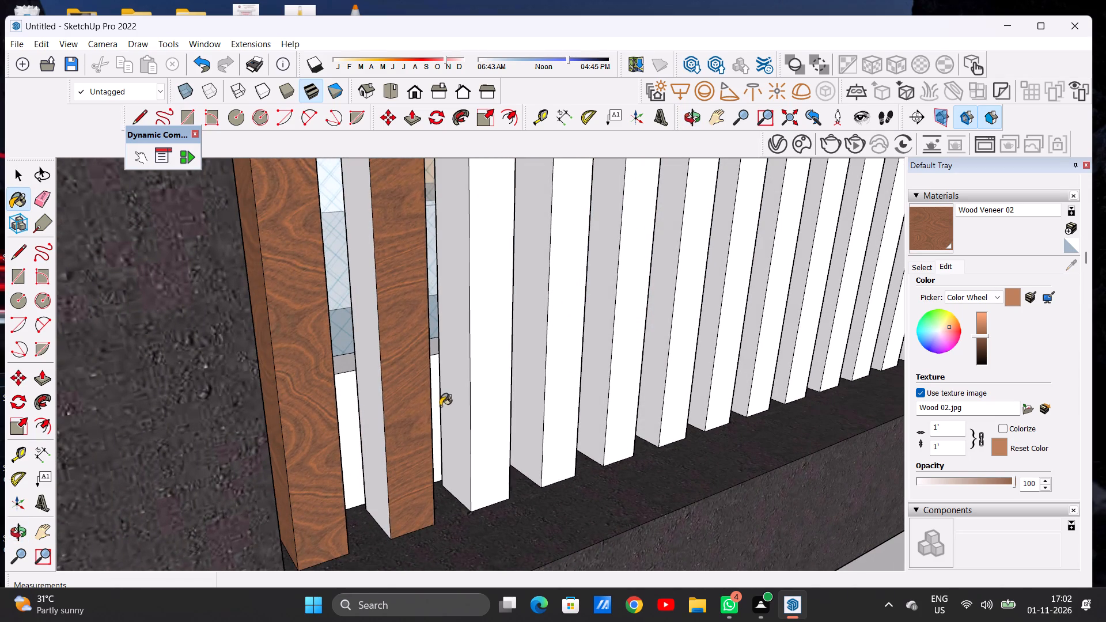
{"action": "left_click", "coordinate": [454, 395]}
{"action": "left_click", "coordinate": [479, 395]}
{"action": "middle_click_drag", "start_coordinate": [537, 393], "coordinate": [360, 408]}
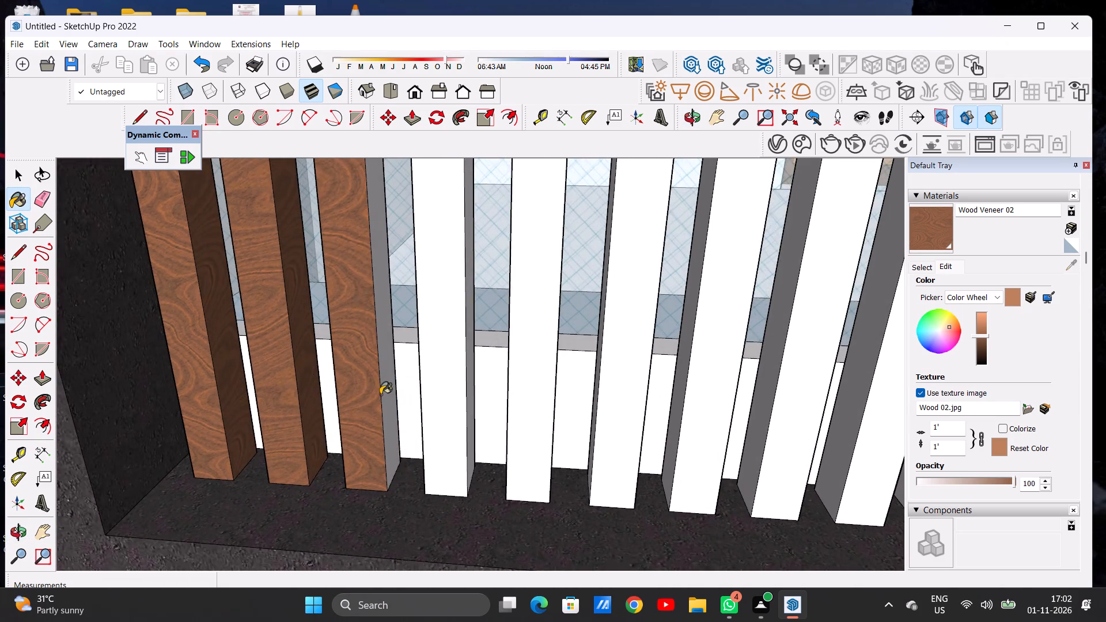
{"action": "scroll", "coordinate": [380, 390], "scroll_direction": "up", "scroll_amount": 3}
{"action": "left_click", "coordinate": [384, 385]}
Paint the fronts and inner sides of the lower screen's fourth, fifth and sixth slats with Wood Veneer 02.
{"action": "left_click", "coordinate": [462, 386]}
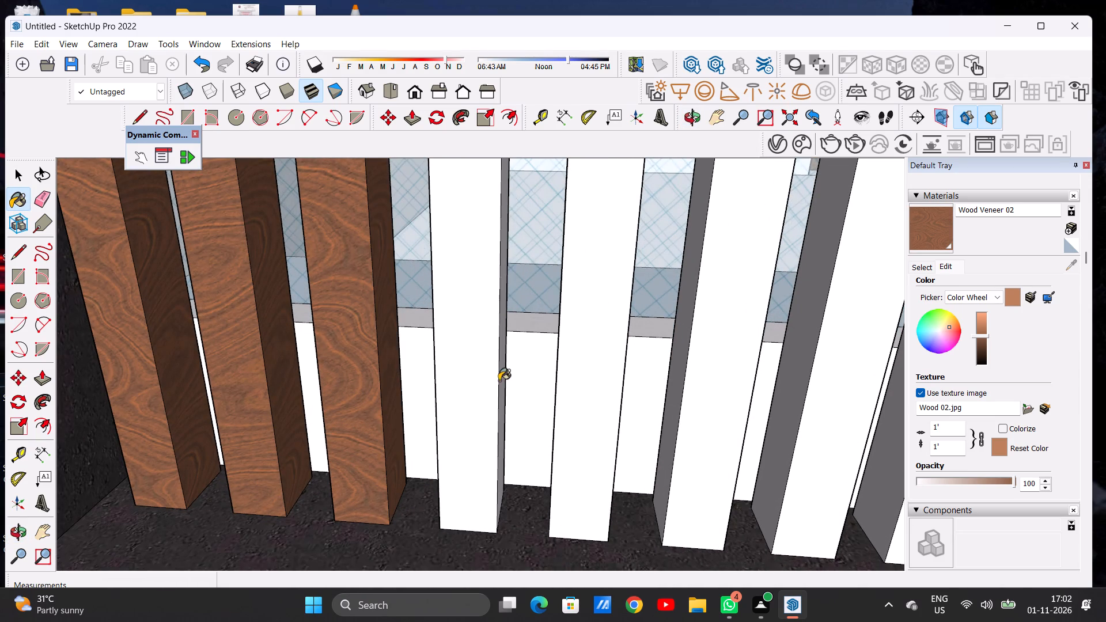
{"action": "left_click", "coordinate": [508, 379]}
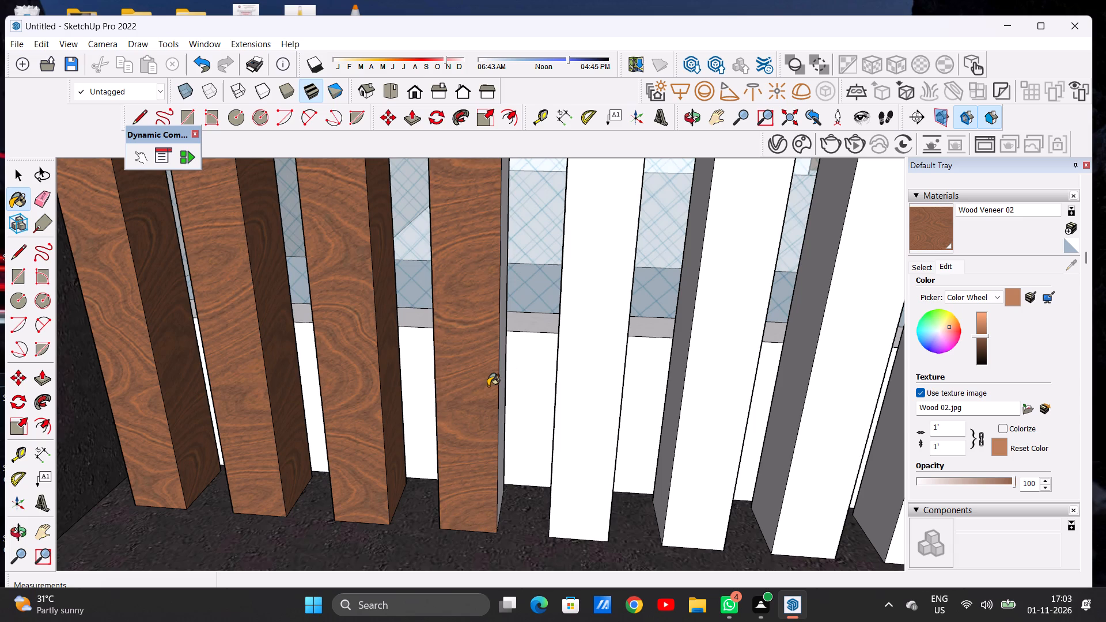
{"action": "key", "text": "ctrl+z"}
{"action": "middle_click_drag", "start_coordinate": [451, 407], "coordinate": [422, 412]}
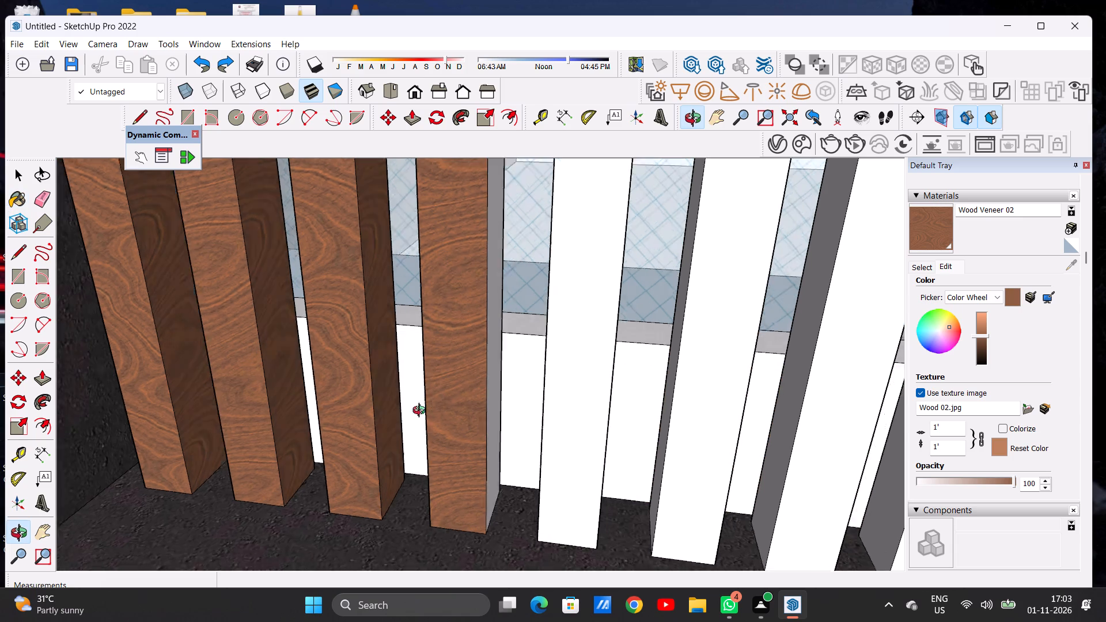
{"action": "middle_click_drag", "start_coordinate": [422, 412], "coordinate": [343, 440]}
{"action": "left_click", "coordinate": [450, 390]}
{"action": "left_click", "coordinate": [522, 390]}
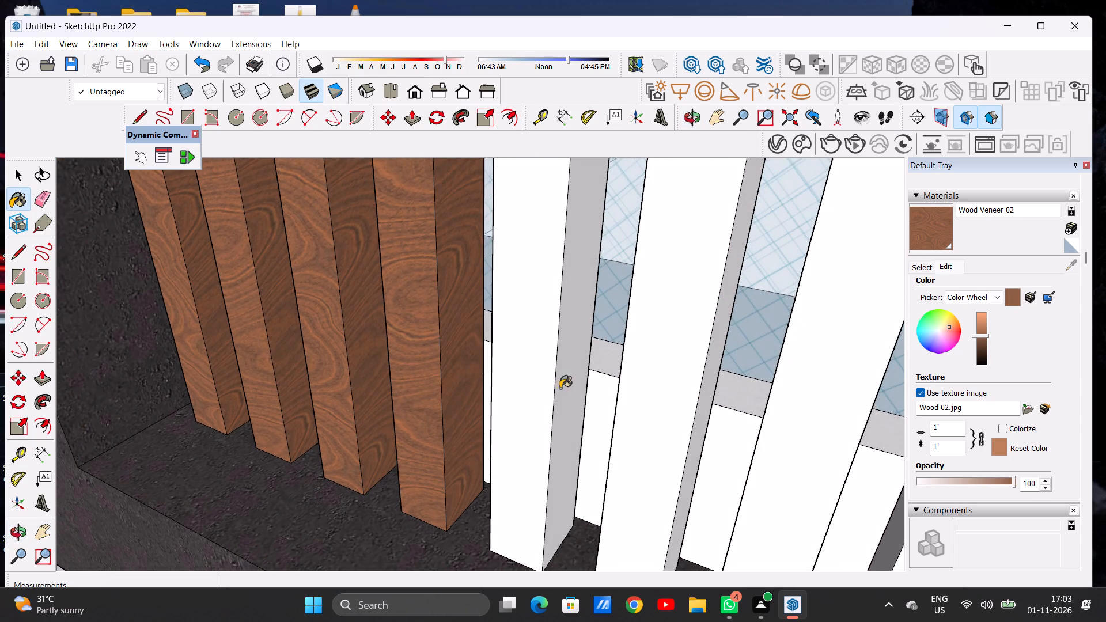
{"action": "left_click", "coordinate": [565, 388]}
{"action": "left_click", "coordinate": [639, 398]}
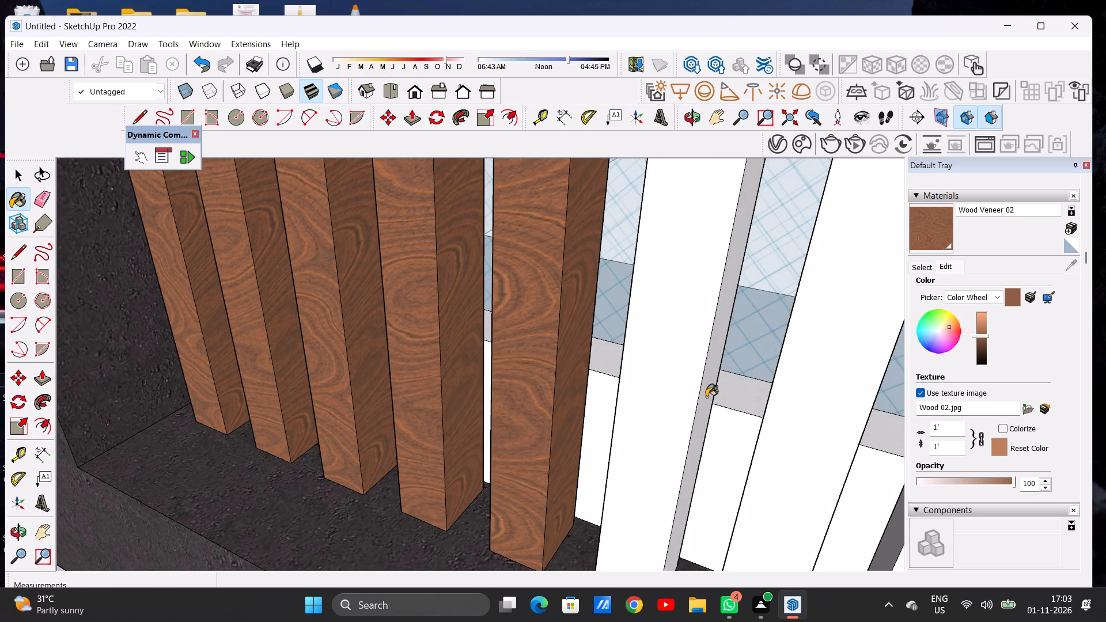
{"action": "left_click", "coordinate": [706, 397]}
Paint the fronts and inner sides of the lower screen's next four slats, seventh to tenth, with Wood Veneer 02.
{"action": "scroll", "coordinate": [522, 381], "scroll_direction": "down", "scroll_amount": 19}
{"action": "scroll", "coordinate": [557, 391], "scroll_direction": "up", "scroll_amount": 3}
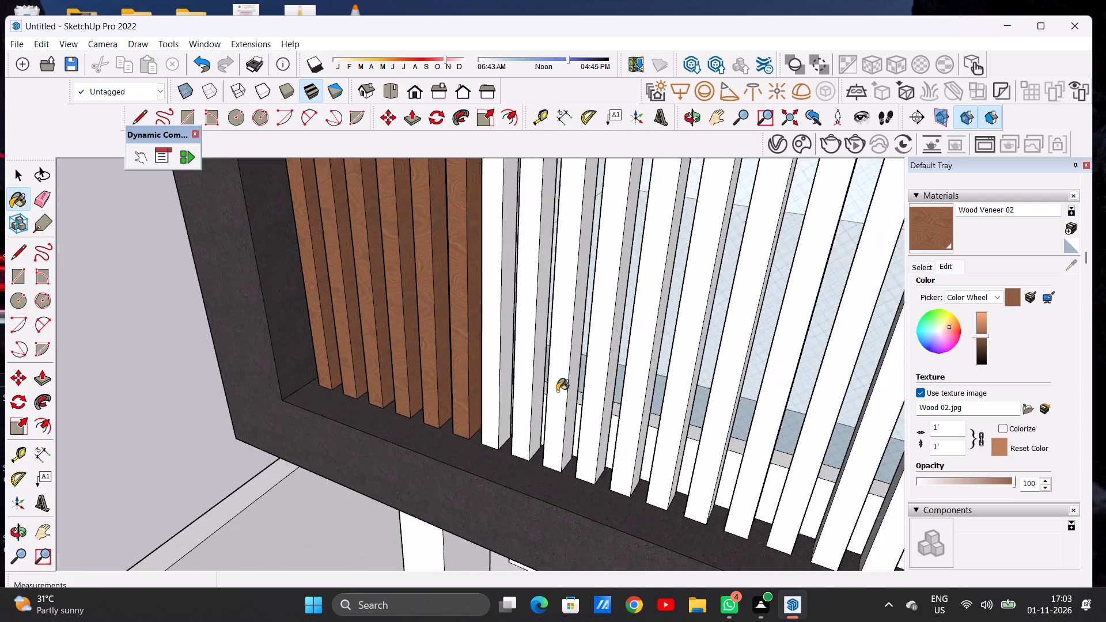
{"action": "scroll", "coordinate": [557, 391], "scroll_direction": "up", "scroll_amount": 10}
{"action": "left_click", "coordinate": [437, 403]}
{"action": "left_click", "coordinate": [454, 399]}
{"action": "left_click", "coordinate": [489, 399]}
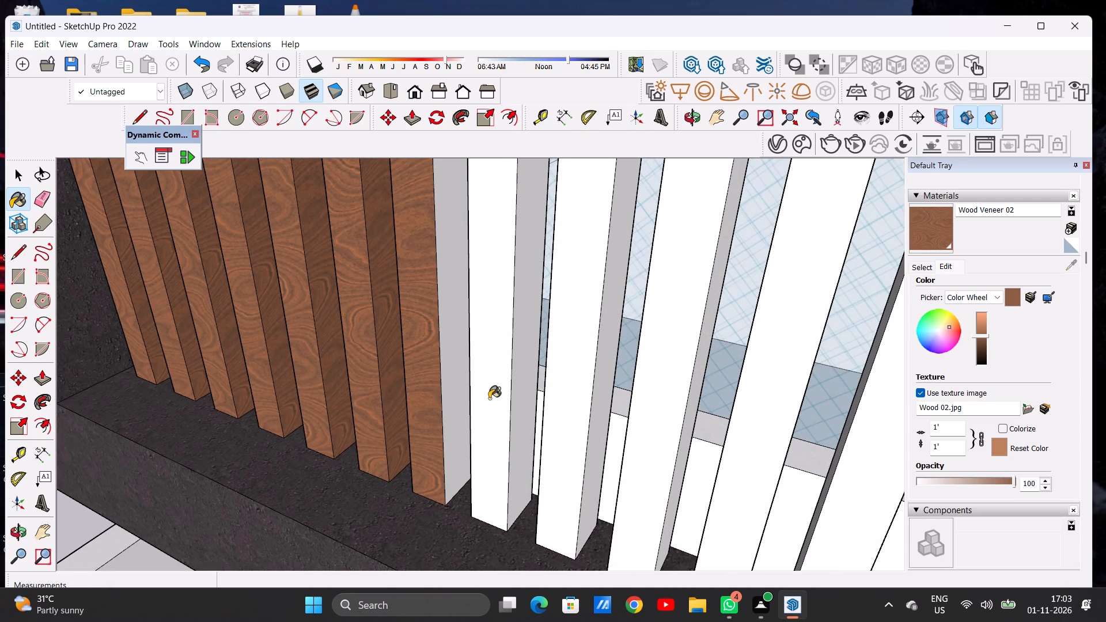
{"action": "left_click", "coordinate": [518, 397]}
{"action": "left_click", "coordinate": [558, 406]}
{"action": "left_click", "coordinate": [599, 405]}
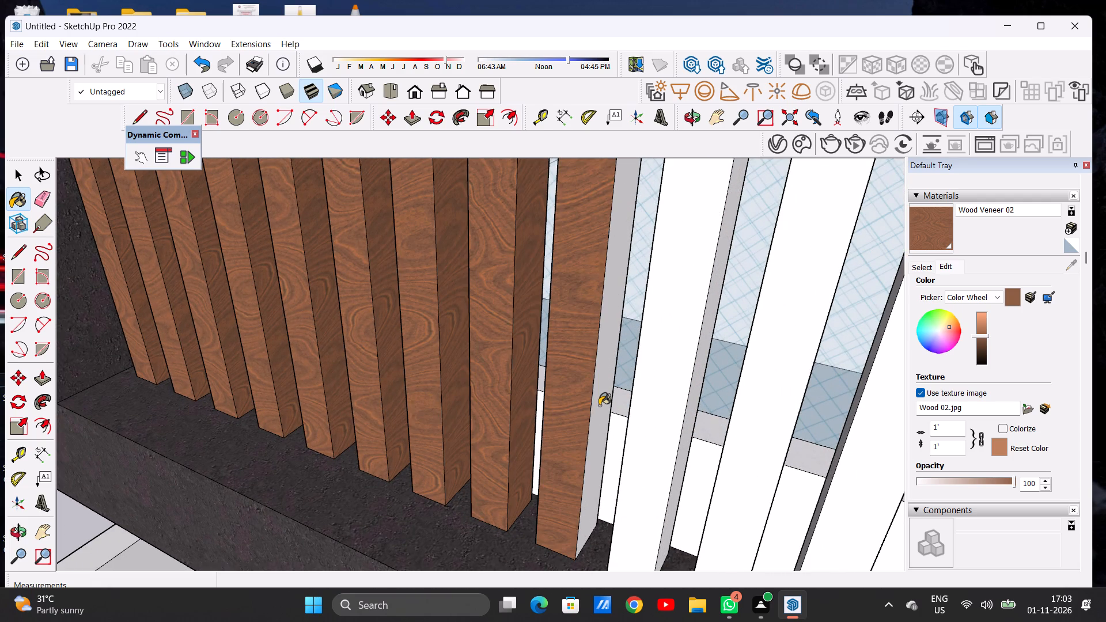
{"action": "left_click", "coordinate": [653, 406]}
{"action": "left_click", "coordinate": [690, 410]}
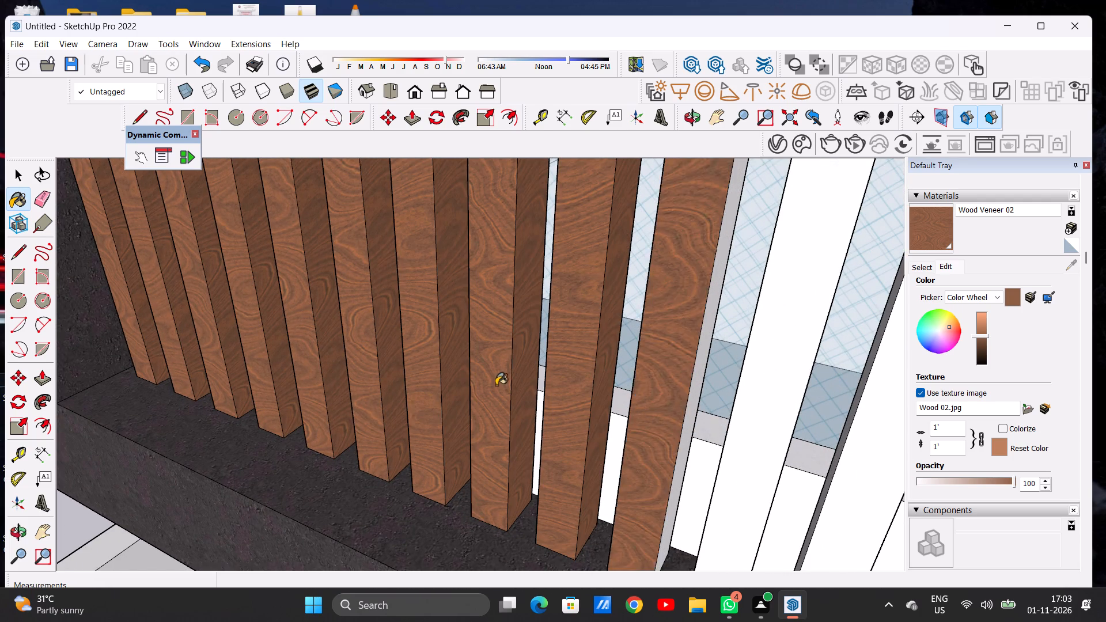
Paint the fronts and inner sides of the lower screen's eleventh, twelfth and thirteenth slats with Wood Veneer 02.
{"action": "scroll", "coordinate": [494, 386], "scroll_direction": "down", "scroll_amount": 12}
{"action": "scroll", "coordinate": [559, 397], "scroll_direction": "up", "scroll_amount": 10}
{"action": "scroll", "coordinate": [569, 413], "scroll_direction": "down", "scroll_amount": 1}
{"action": "scroll", "coordinate": [569, 413], "scroll_direction": "up", "scroll_amount": 1}
{"action": "scroll", "coordinate": [569, 413], "scroll_direction": "down", "scroll_amount": 2}
{"action": "left_click", "coordinate": [536, 418]}
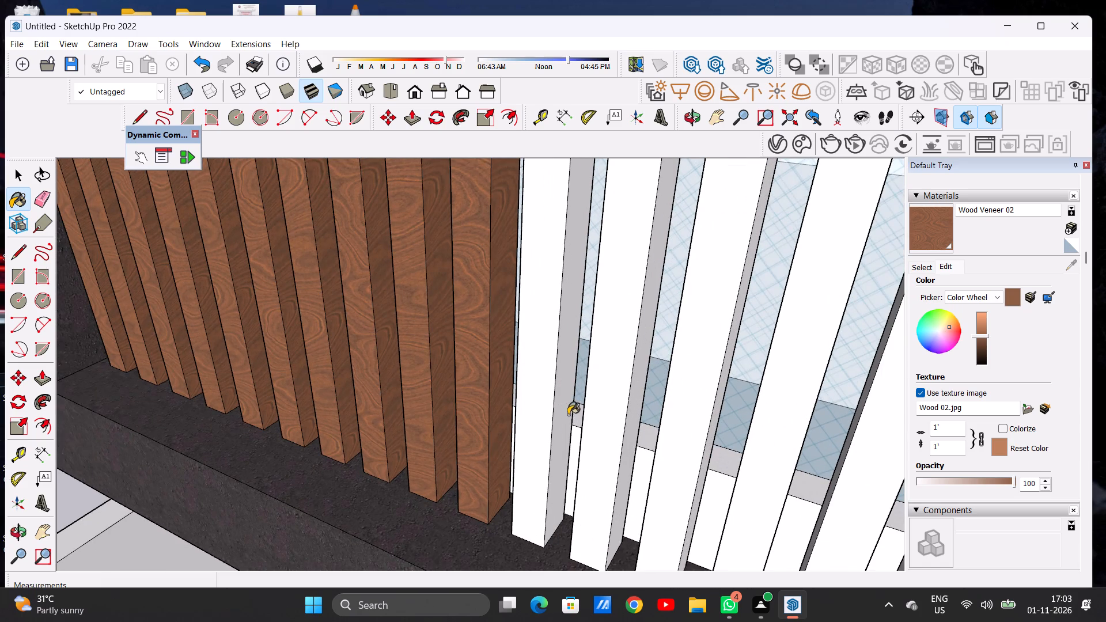
{"action": "left_click", "coordinate": [559, 419]}
{"action": "left_click", "coordinate": [592, 418]}
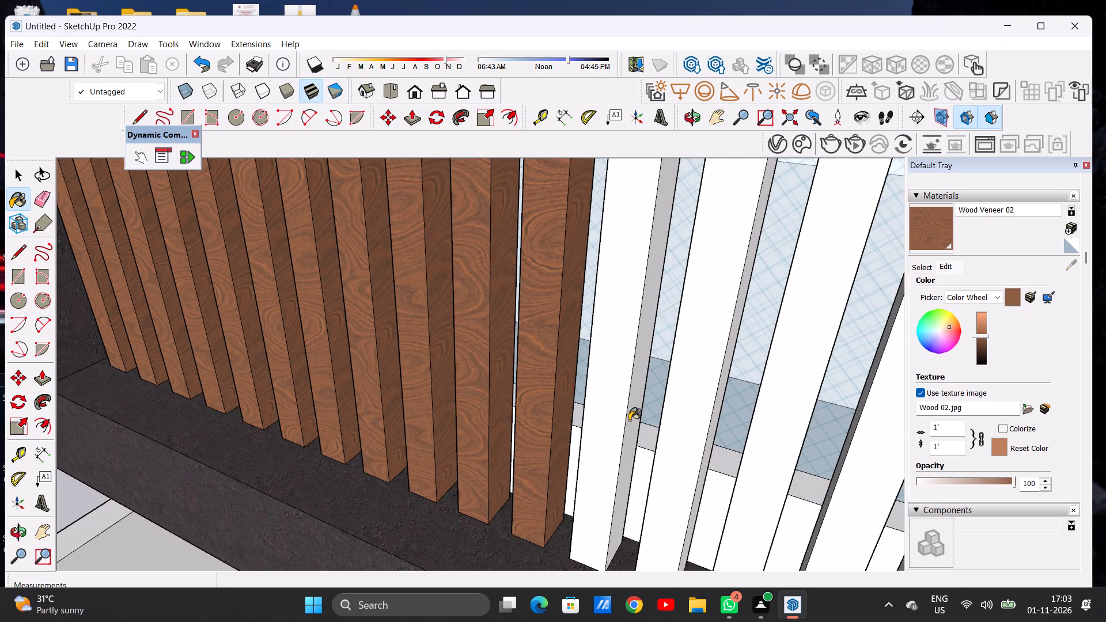
{"action": "left_click", "coordinate": [629, 420]}
{"action": "scroll", "coordinate": [480, 413], "scroll_direction": "down", "scroll_amount": 6}
{"action": "scroll", "coordinate": [599, 427], "scroll_direction": "up", "scroll_amount": 7}
{"action": "left_click", "coordinate": [581, 424]}
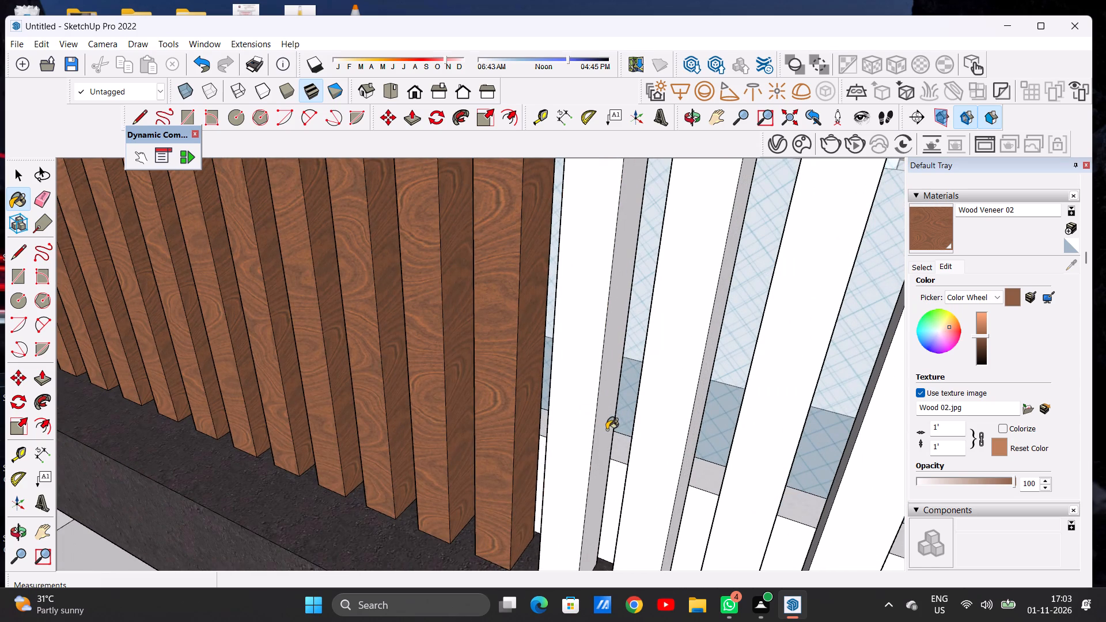
{"action": "left_click", "coordinate": [603, 431]}
Paint the fronts and inner sides of the next four slats, fourteenth to seventeenth, with Wood Veneer 02.
{"action": "scroll", "coordinate": [544, 407], "scroll_direction": "down", "scroll_amount": 7}
{"action": "scroll", "coordinate": [615, 426], "scroll_direction": "up", "scroll_amount": 8}
{"action": "left_click", "coordinate": [573, 428]}
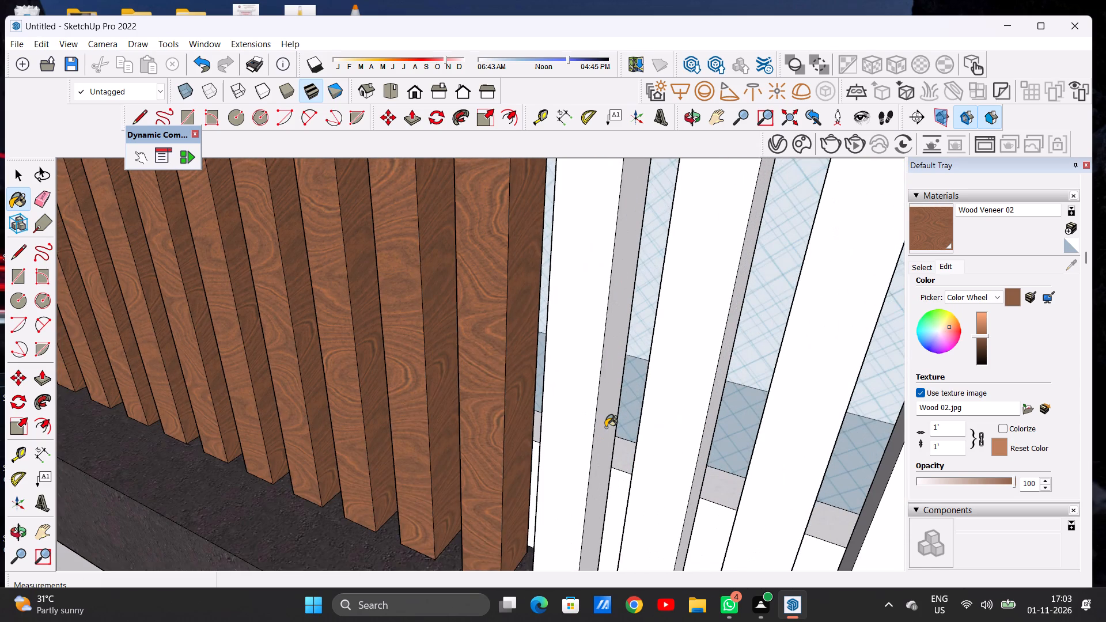
{"action": "left_click", "coordinate": [605, 427]}
{"action": "scroll", "coordinate": [506, 393], "scroll_direction": "down", "scroll_amount": 8}
{"action": "scroll", "coordinate": [590, 415], "scroll_direction": "up", "scroll_amount": 8}
{"action": "left_click", "coordinate": [568, 420]}
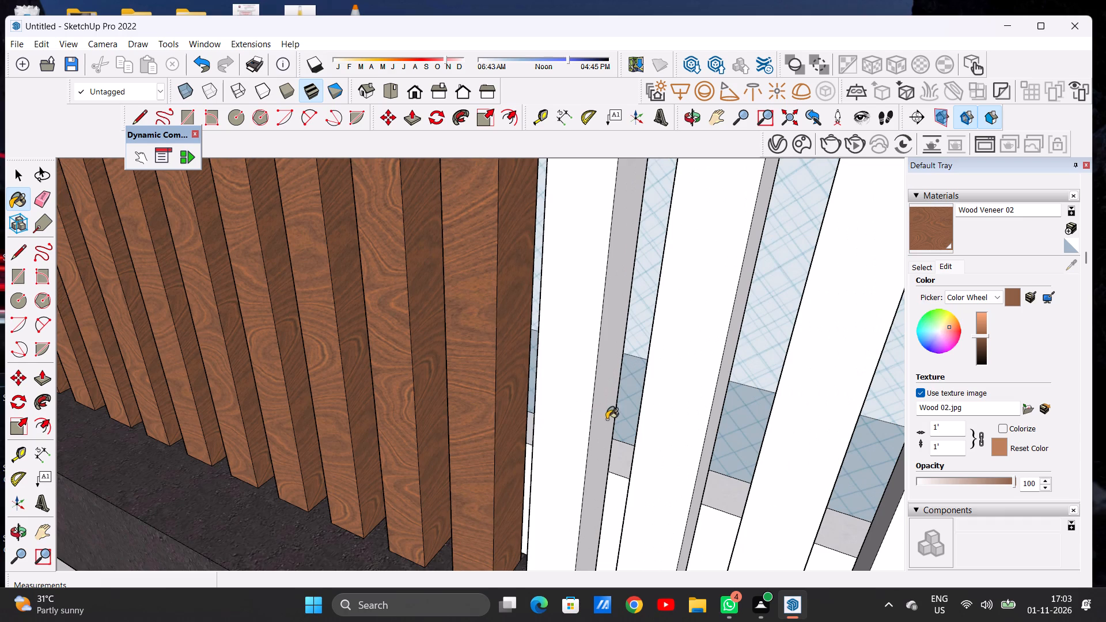
{"action": "left_click", "coordinate": [609, 417]}
{"action": "scroll", "coordinate": [493, 402], "scroll_direction": "down", "scroll_amount": 14}
{"action": "scroll", "coordinate": [548, 411], "scroll_direction": "up", "scroll_amount": 11}
{"action": "scroll", "coordinate": [548, 411], "scroll_direction": "down", "scroll_amount": 1}
{"action": "scroll", "coordinate": [546, 412], "scroll_direction": "up", "scroll_amount": 1}
{"action": "left_click", "coordinate": [512, 414]}
{"action": "left_click", "coordinate": [541, 412]}
{"action": "left_click", "coordinate": [579, 419]}
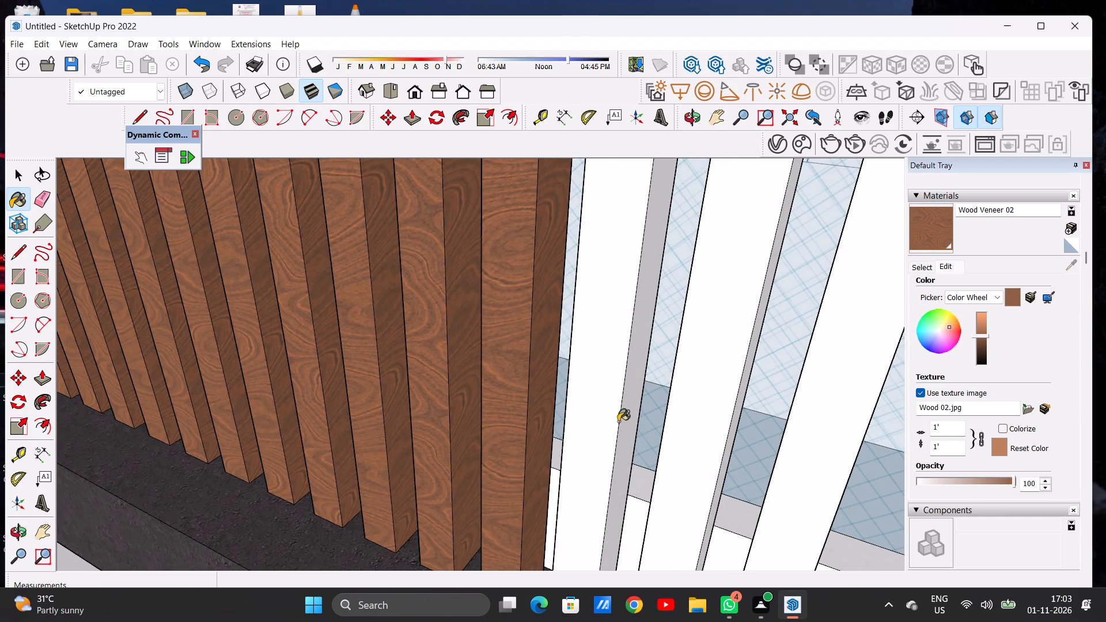
{"action": "left_click", "coordinate": [625, 423]}
Paint the fronts and inner sides of the lower screen's last two slats, nearest the balcony opening, with Wood Veneer 02.
{"action": "scroll", "coordinate": [481, 415], "scroll_direction": "down", "scroll_amount": 12}
{"action": "scroll", "coordinate": [548, 419], "scroll_direction": "up", "scroll_amount": 10}
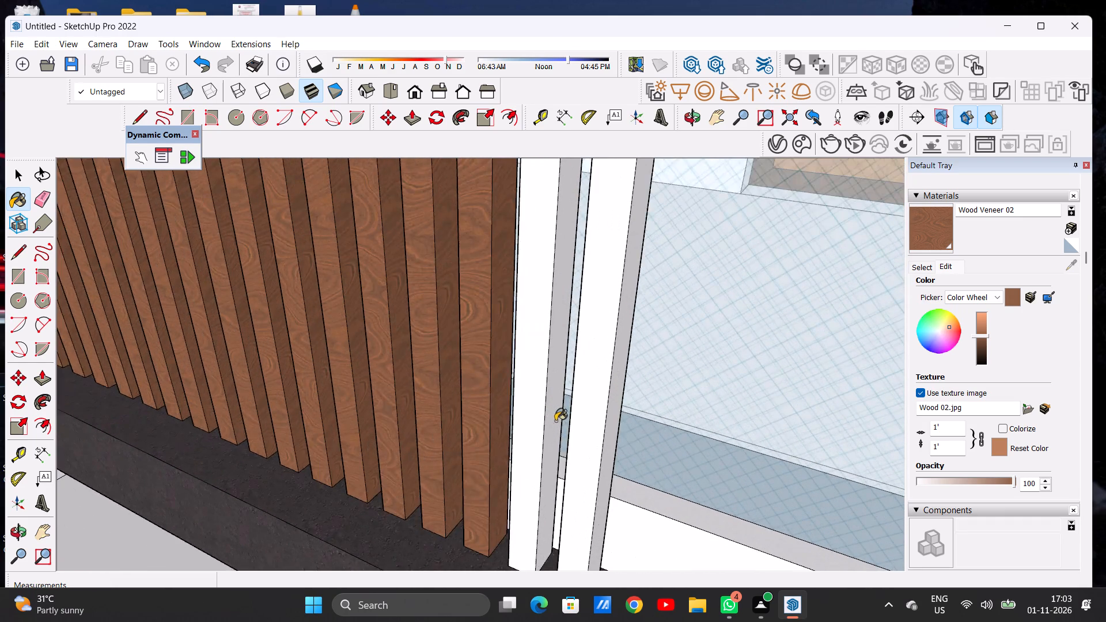
{"action": "scroll", "coordinate": [555, 421], "scroll_direction": "up", "scroll_amount": 4}
{"action": "left_click", "coordinate": [492, 421]}
{"action": "left_click", "coordinate": [550, 420]}
{"action": "left_click", "coordinate": [624, 422]}
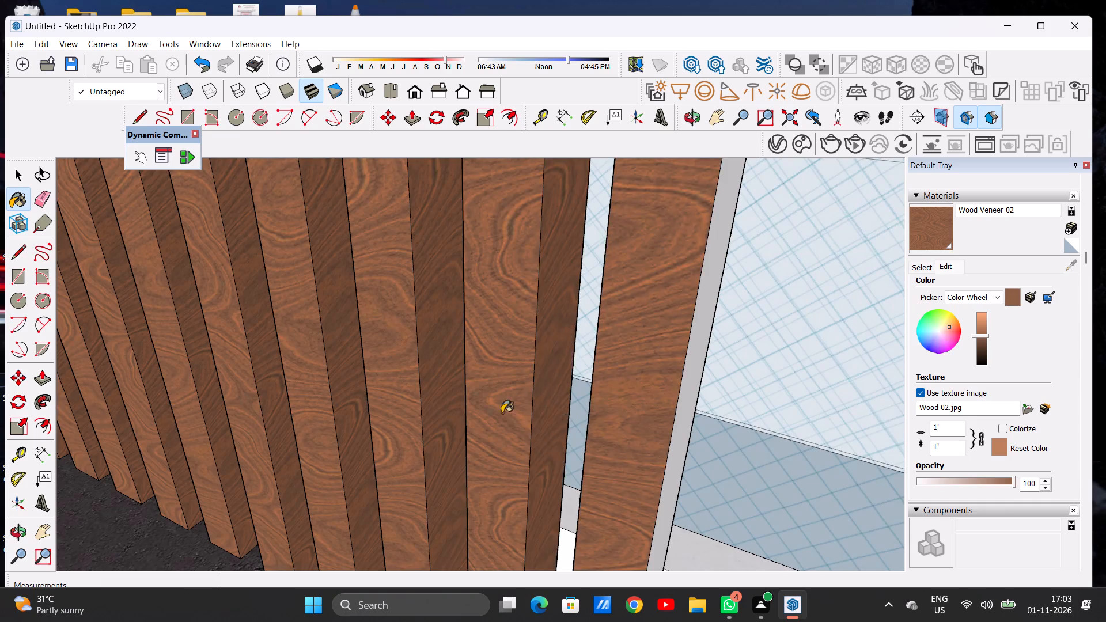
{"action": "scroll", "coordinate": [465, 411], "scroll_direction": "down", "scroll_amount": 7}
{"action": "left_click", "coordinate": [582, 419]}
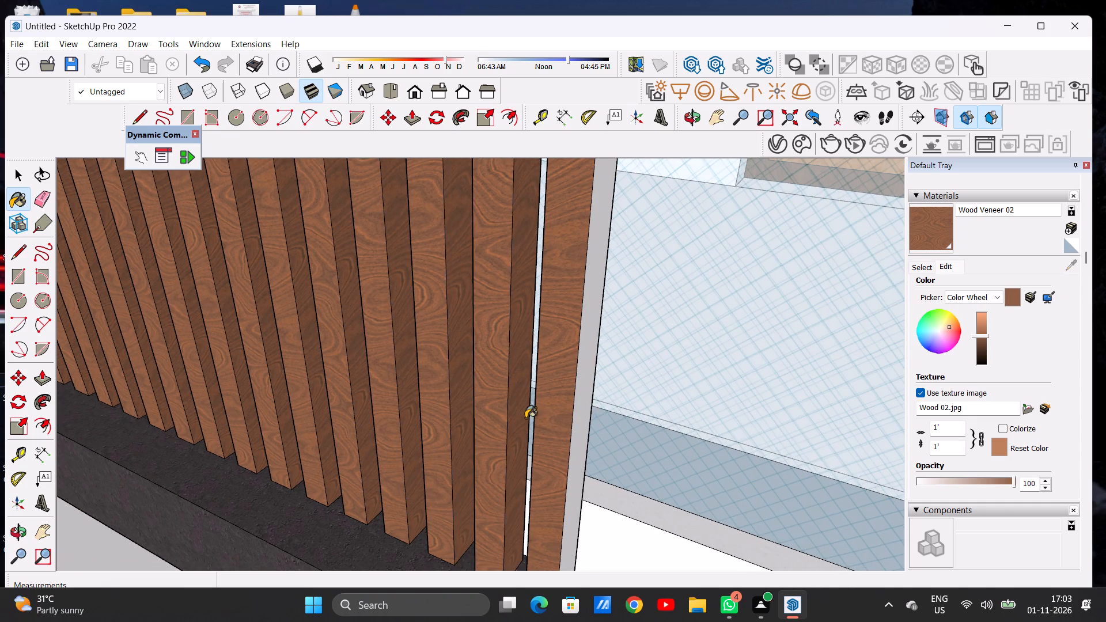
Paint the unpainted outer sides of the lower screen's fourth to seventh slats with Wood Veneer 02.
{"action": "scroll", "coordinate": [525, 418], "scroll_direction": "down", "scroll_amount": 9}
{"action": "scroll", "coordinate": [557, 412], "scroll_direction": "up", "scroll_amount": 1}
{"action": "scroll", "coordinate": [558, 413], "scroll_direction": "down", "scroll_amount": 1}
{"action": "scroll", "coordinate": [559, 413], "scroll_direction": "up", "scroll_amount": 1}
{"action": "scroll", "coordinate": [559, 413], "scroll_direction": "down", "scroll_amount": 13}
{"action": "middle_click_drag", "start_coordinate": [438, 394], "coordinate": [640, 390]}
{"action": "middle_click_drag", "start_coordinate": [475, 392], "coordinate": [554, 392]}
{"action": "scroll", "coordinate": [535, 399], "scroll_direction": "up", "scroll_amount": 7}
{"action": "scroll", "coordinate": [524, 408], "scroll_direction": "down", "scroll_amount": 1}
{"action": "scroll", "coordinate": [524, 408], "scroll_direction": "up", "scroll_amount": 3}
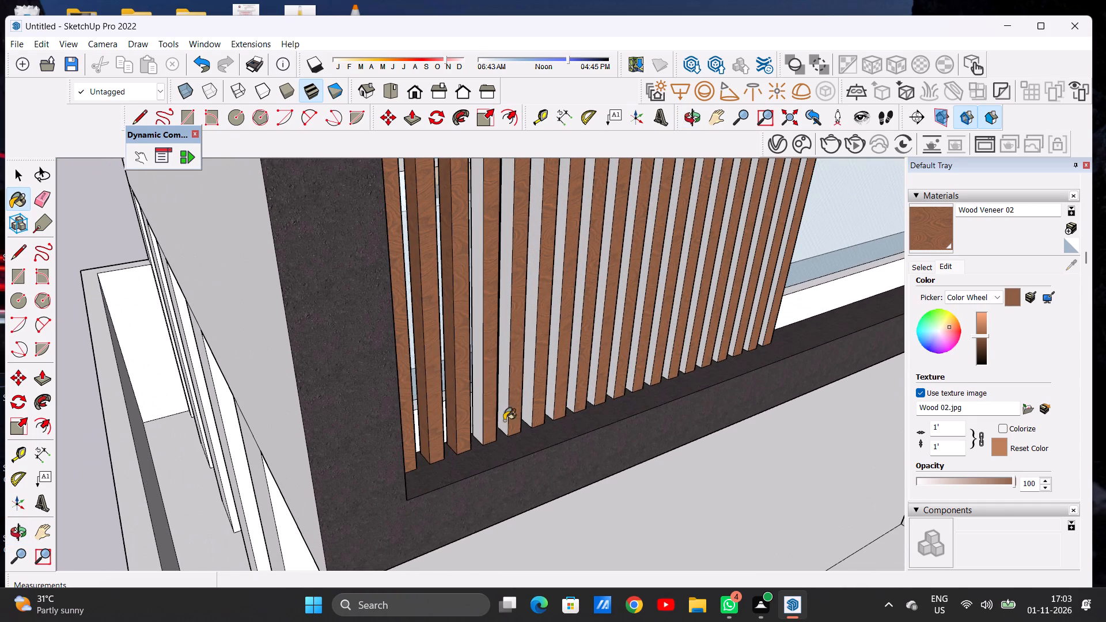
{"action": "left_click", "coordinate": [479, 423]}
{"action": "left_click", "coordinate": [503, 417]}
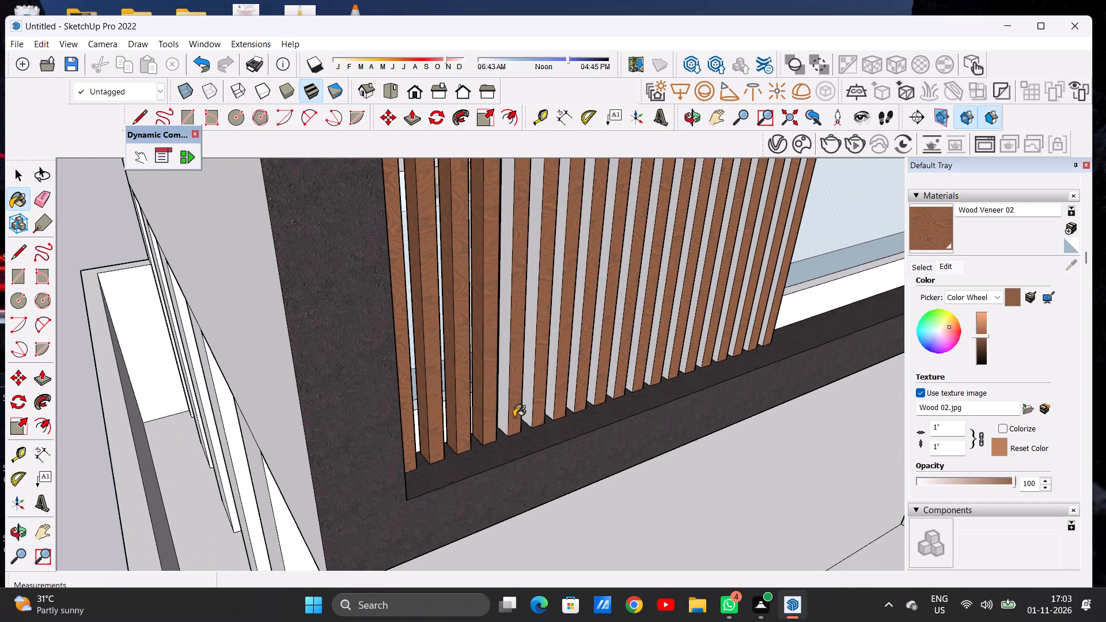
{"action": "left_click", "coordinate": [529, 410]}
{"action": "left_click", "coordinate": [553, 403]}
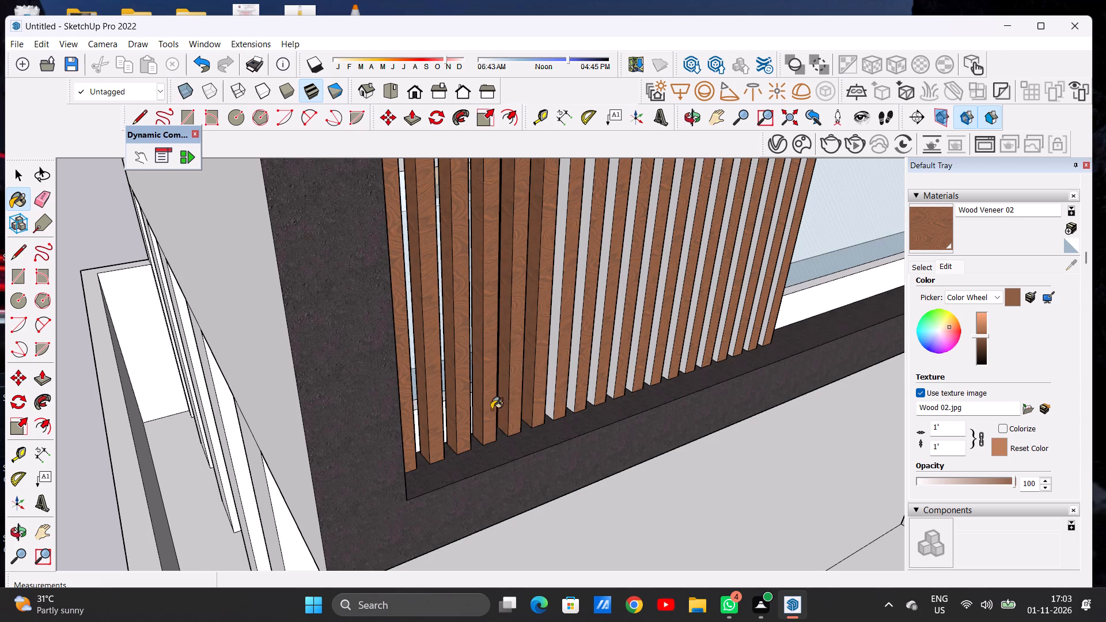
Paint the outer sides of the lower screen's eighth and ninth slats with Wood Veneer 02.
{"action": "scroll", "coordinate": [486, 409], "scroll_direction": "down", "scroll_amount": 4}
{"action": "scroll", "coordinate": [558, 382], "scroll_direction": "up", "scroll_amount": 1}
{"action": "scroll", "coordinate": [558, 382], "scroll_direction": "down", "scroll_amount": 1}
{"action": "scroll", "coordinate": [559, 381], "scroll_direction": "up", "scroll_amount": 1}
{"action": "scroll", "coordinate": [559, 381], "scroll_direction": "down", "scroll_amount": 1}
{"action": "scroll", "coordinate": [559, 381], "scroll_direction": "up", "scroll_amount": 3}
{"action": "left_click", "coordinate": [543, 395]}
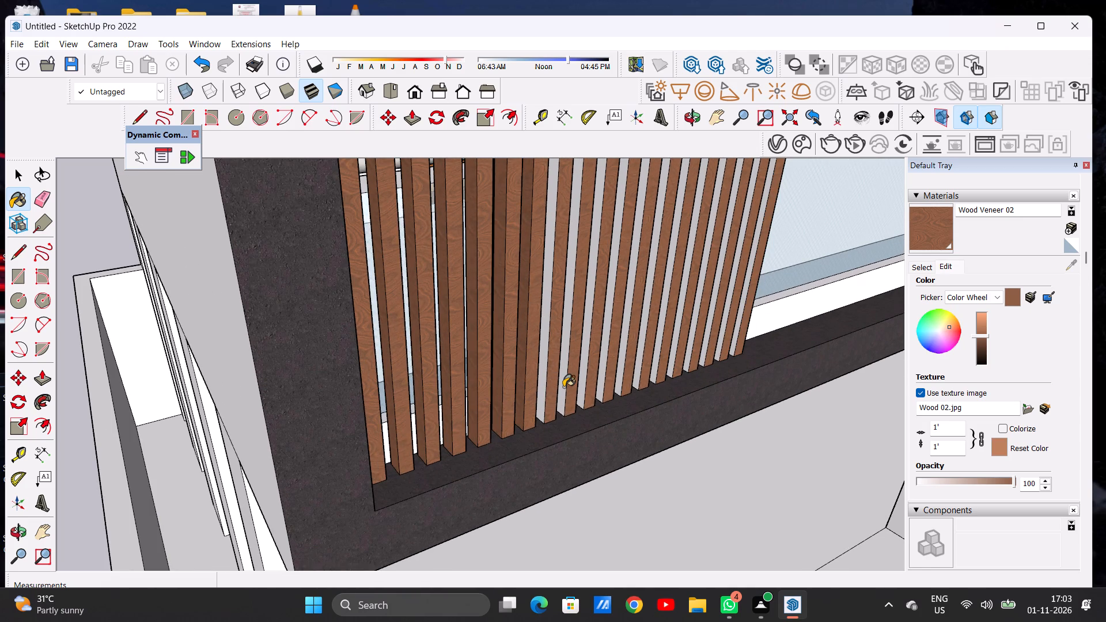
{"action": "left_click", "coordinate": [563, 387]}
Paint the outer sides of the lower screen's next five slats, tenth to fourteenth, with Wood Veneer 02.
{"action": "scroll", "coordinate": [469, 399], "scroll_direction": "down", "scroll_amount": 2}
{"action": "scroll", "coordinate": [469, 400], "scroll_direction": "up", "scroll_amount": 1}
{"action": "scroll", "coordinate": [468, 401], "scroll_direction": "down", "scroll_amount": 4}
{"action": "scroll", "coordinate": [562, 363], "scroll_direction": "up", "scroll_amount": 2}
{"action": "scroll", "coordinate": [571, 358], "scroll_direction": "down", "scroll_amount": 1}
{"action": "scroll", "coordinate": [571, 358], "scroll_direction": "up", "scroll_amount": 9}
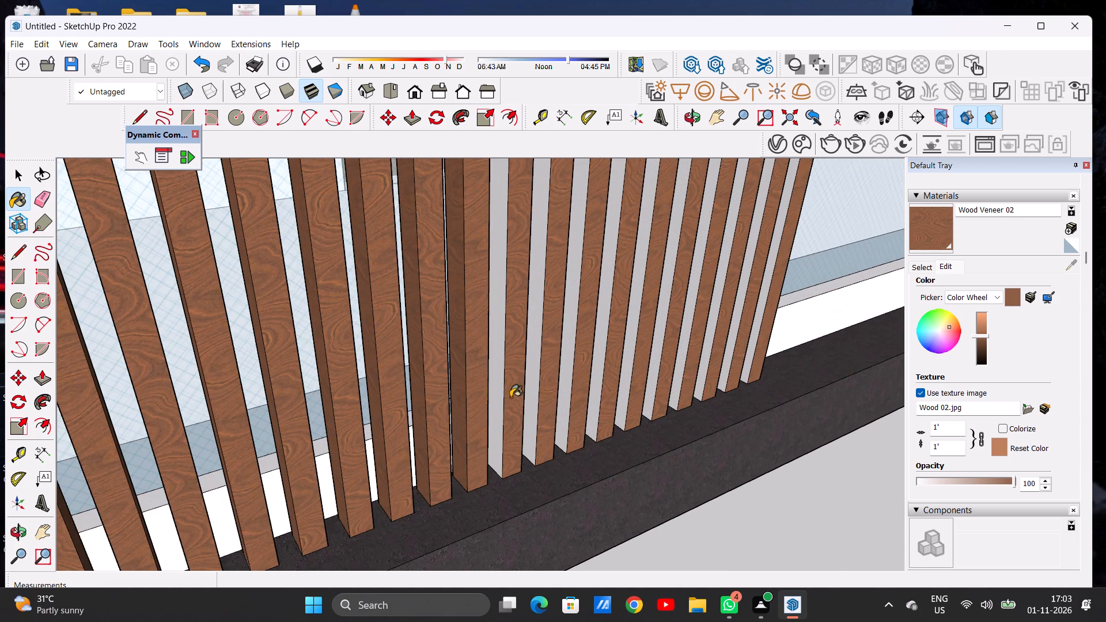
{"action": "left_click", "coordinate": [500, 403]}
{"action": "left_click", "coordinate": [535, 397]}
{"action": "left_click", "coordinate": [564, 393]}
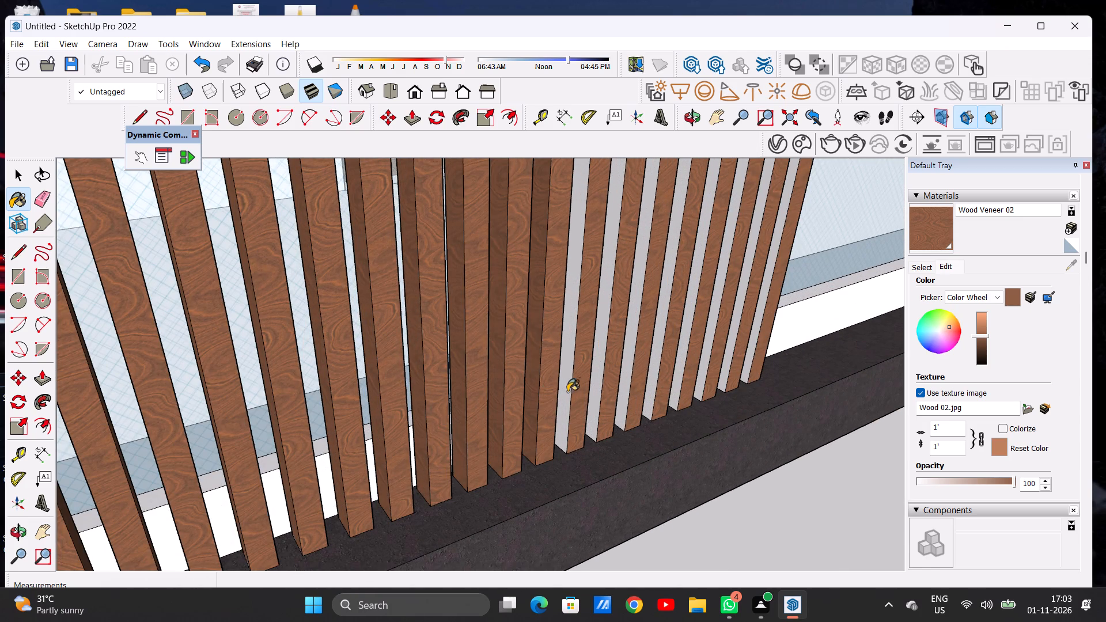
{"action": "left_click", "coordinate": [594, 385]}
{"action": "left_click", "coordinate": [626, 380]}
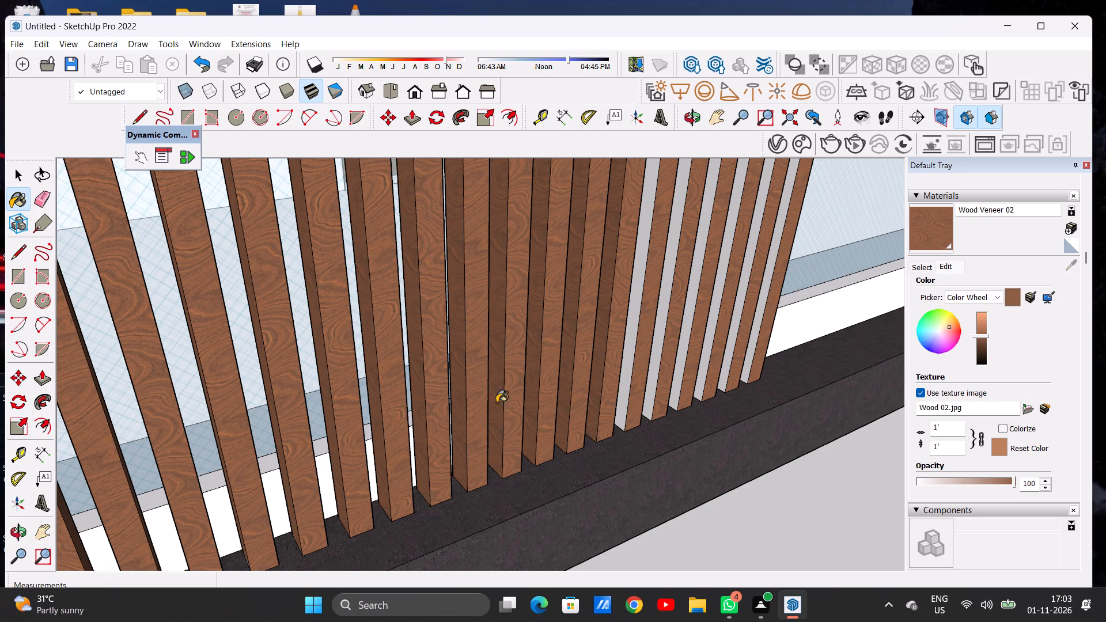
Paint the outer sides of the lower balcony screen's last five slats with Wood Veneer 02.
{"action": "scroll", "coordinate": [472, 408], "scroll_direction": "down", "scroll_amount": 5}
{"action": "scroll", "coordinate": [613, 371], "scroll_direction": "up", "scroll_amount": 8}
{"action": "left_click", "coordinate": [573, 403]}
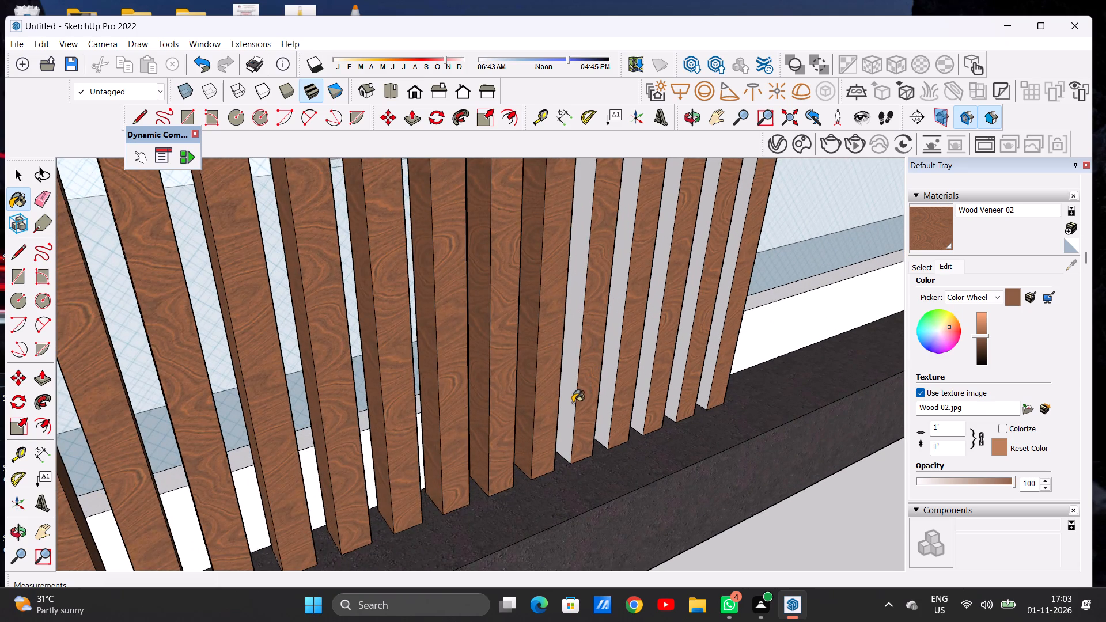
{"action": "left_click", "coordinate": [609, 390]}
{"action": "left_click", "coordinate": [645, 378]}
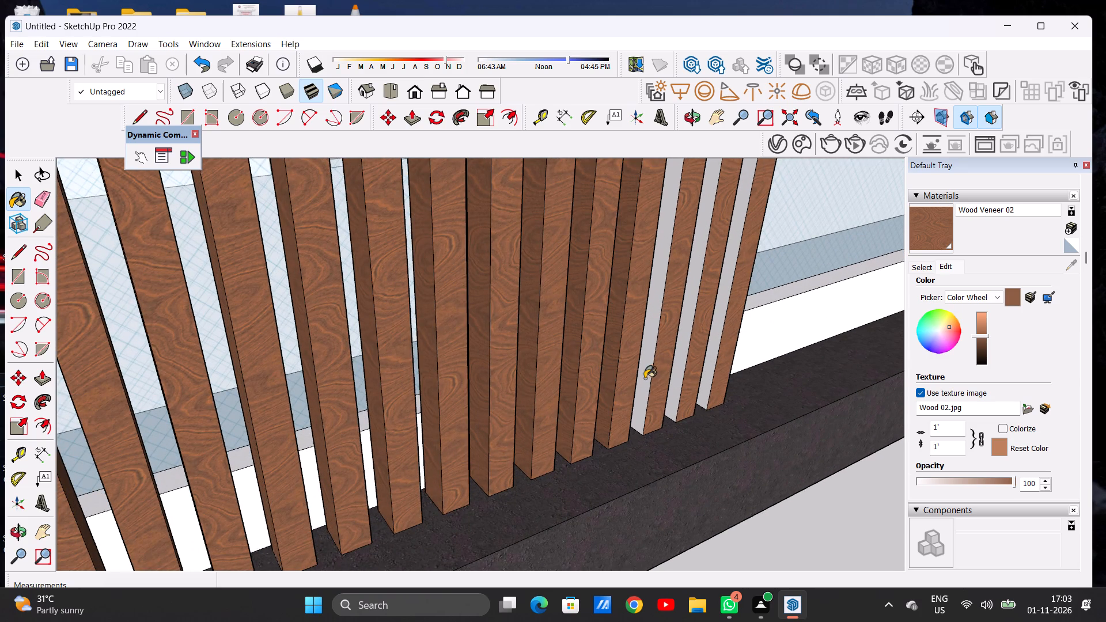
{"action": "left_click", "coordinate": [674, 377]}
{"action": "left_click", "coordinate": [711, 359]}
{"action": "scroll", "coordinate": [434, 447], "scroll_direction": "down", "scroll_amount": 20}
{"action": "scroll", "coordinate": [434, 447], "scroll_direction": "down", "scroll_amount": 7}
{"action": "middle_click_drag", "start_coordinate": [386, 421], "coordinate": [40, 401]}
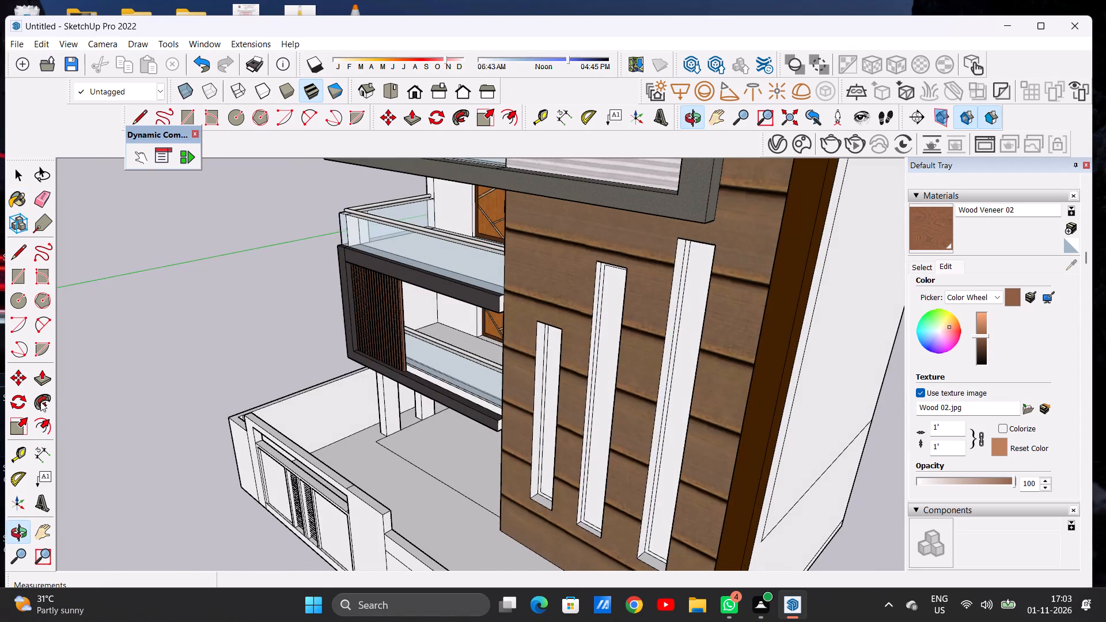
Examine the building's facade and the wood-veneer slats and dark frames of both balcony screens.
{"action": "scroll", "coordinate": [402, 331], "scroll_direction": "up", "scroll_amount": 12}
{"action": "middle_click_drag", "start_coordinate": [460, 309], "coordinate": [318, 314]}
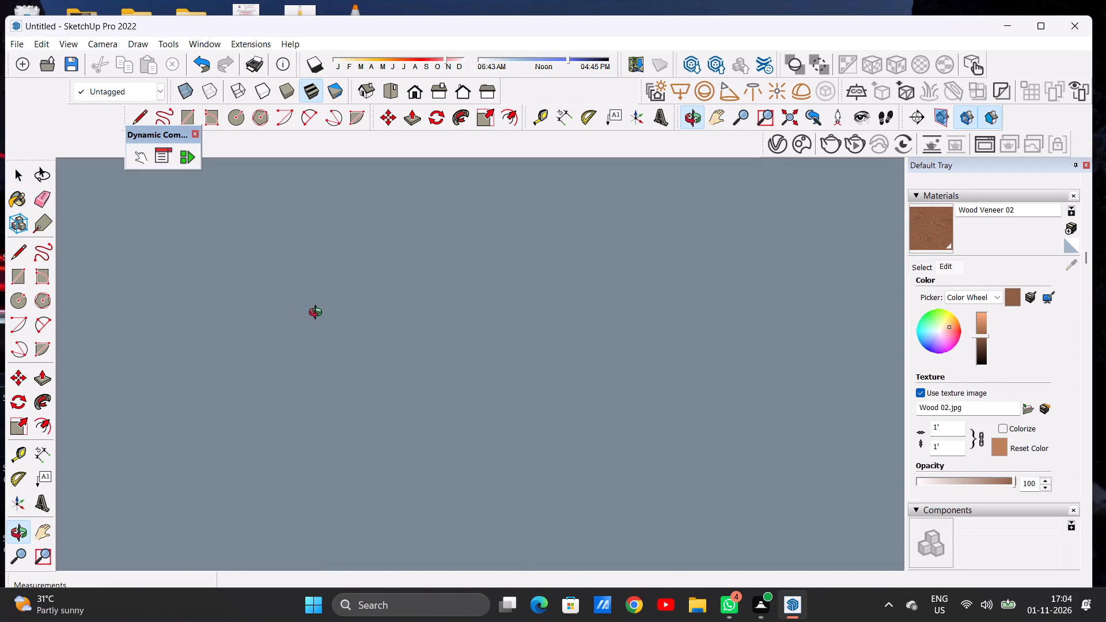
{"action": "middle_click_drag", "start_coordinate": [318, 314], "coordinate": [350, 314]}
{"action": "scroll", "coordinate": [406, 317], "scroll_direction": "down", "scroll_amount": 20}
{"action": "scroll", "coordinate": [406, 317], "scroll_direction": "down", "scroll_amount": 3}
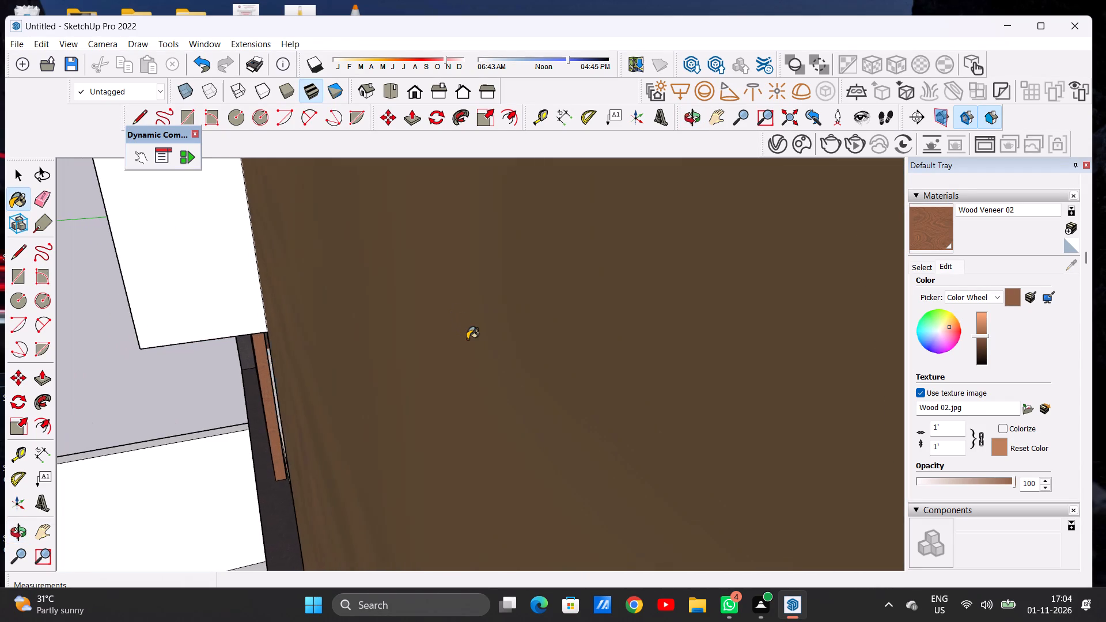
{"action": "scroll", "coordinate": [467, 339], "scroll_direction": "down", "scroll_amount": 20}
{"action": "scroll", "coordinate": [467, 339], "scroll_direction": "down", "scroll_amount": 20}
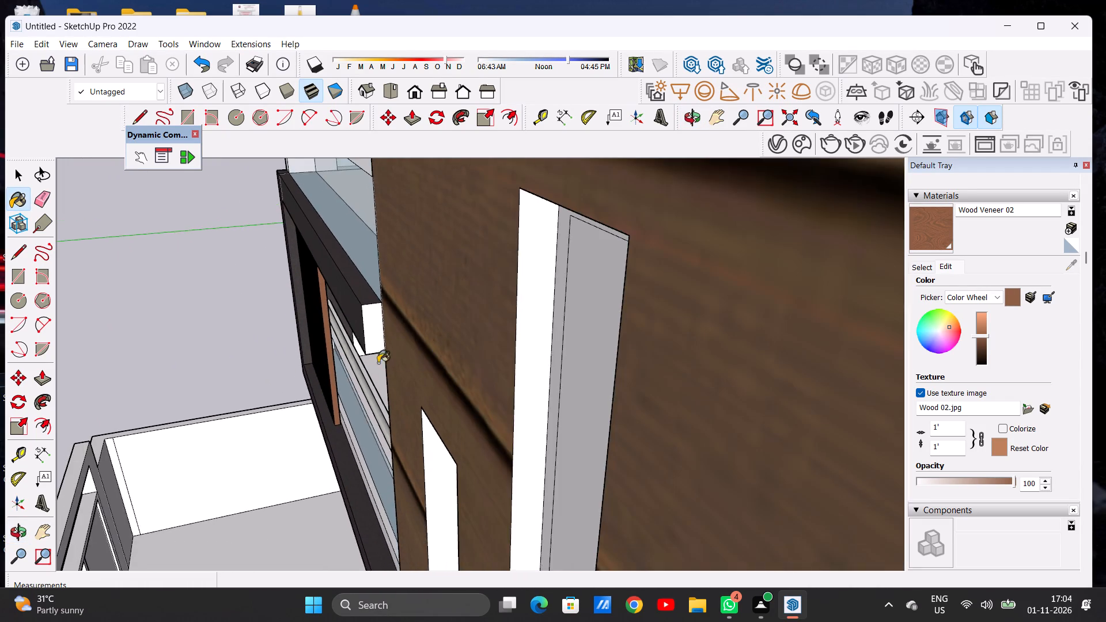
{"action": "middle_click_drag", "start_coordinate": [344, 381], "coordinate": [524, 344]}
{"action": "scroll", "coordinate": [376, 347], "scroll_direction": "down", "scroll_amount": 16}
{"action": "middle_click_drag", "start_coordinate": [354, 371], "coordinate": [442, 363]}
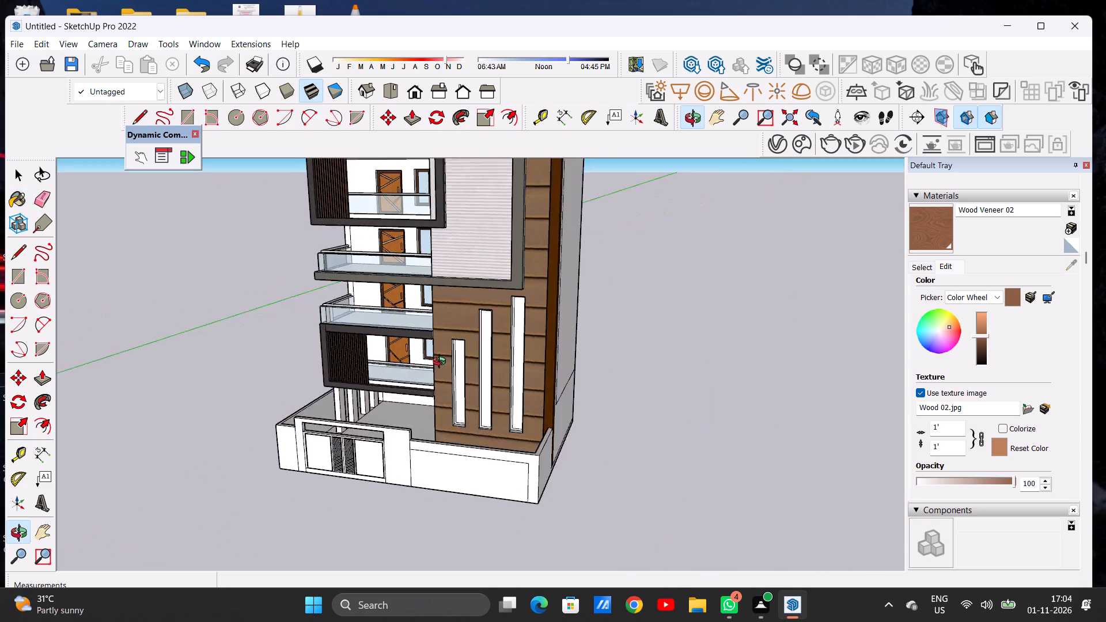
{"action": "middle_click_drag", "start_coordinate": [442, 363], "coordinate": [604, 338]}
{"action": "middle_click_drag", "start_coordinate": [604, 338], "coordinate": [511, 355]}
{"action": "middle_click_drag", "start_coordinate": [515, 357], "coordinate": [523, 359]}
{"action": "scroll", "coordinate": [393, 371], "scroll_direction": "down", "scroll_amount": 4}
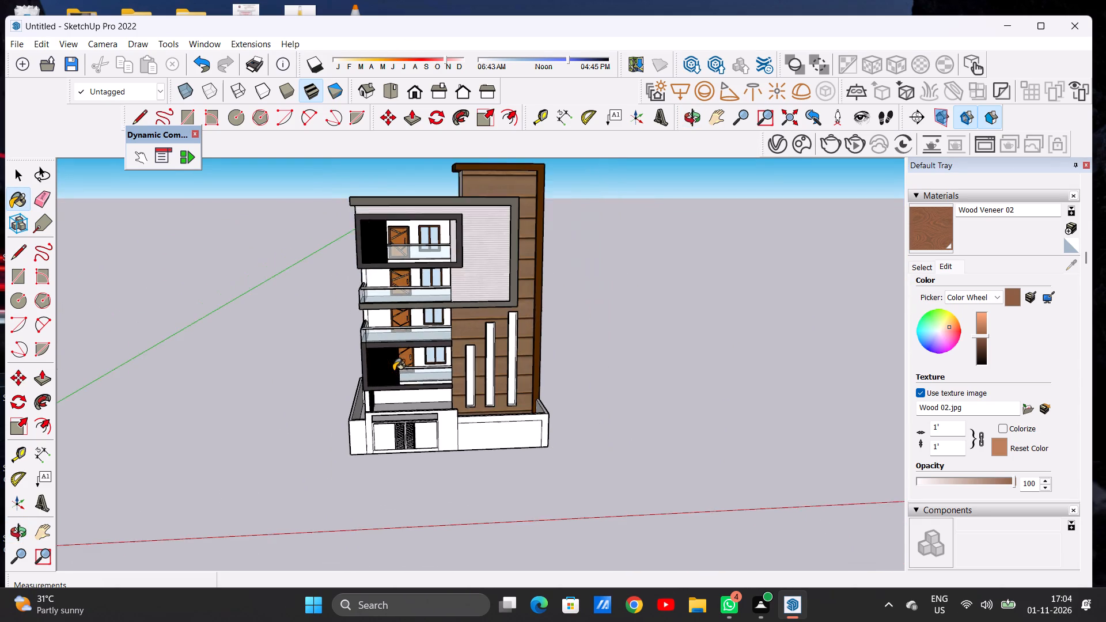
{"action": "scroll", "coordinate": [393, 371], "scroll_direction": "down", "scroll_amount": 1}
{"action": "scroll", "coordinate": [382, 363], "scroll_direction": "up", "scroll_amount": 6}
{"action": "key", "text": "space"}
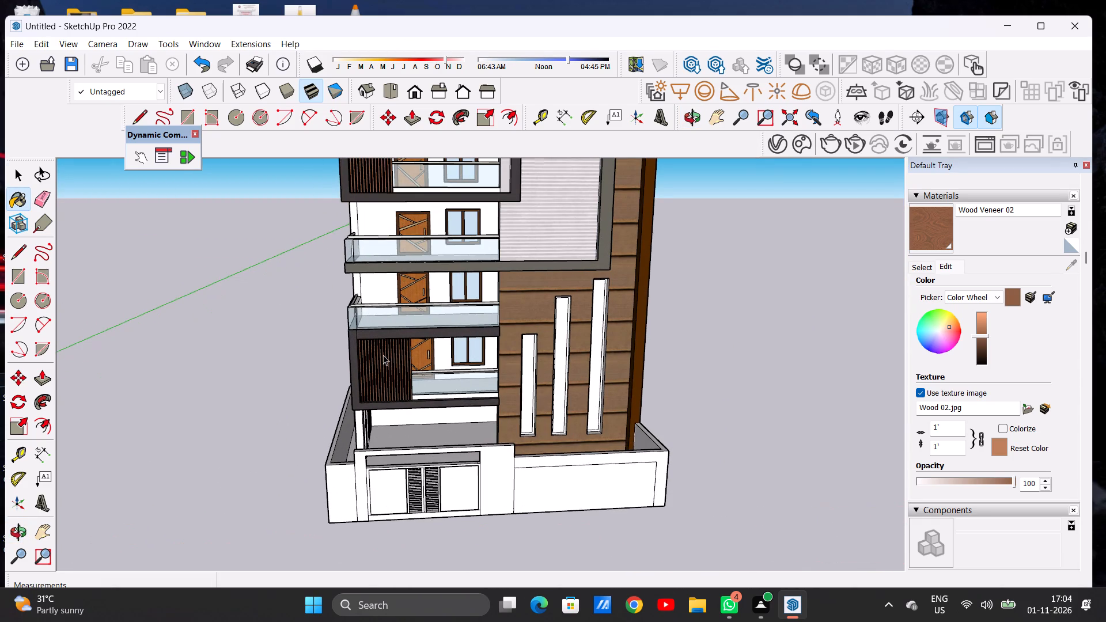
{"action": "scroll", "coordinate": [383, 355], "scroll_direction": "down", "scroll_amount": 8}
{"action": "middle_click_drag", "start_coordinate": [386, 369], "coordinate": [409, 341]}
{"action": "scroll", "coordinate": [368, 262], "scroll_direction": "up", "scroll_amount": 16}
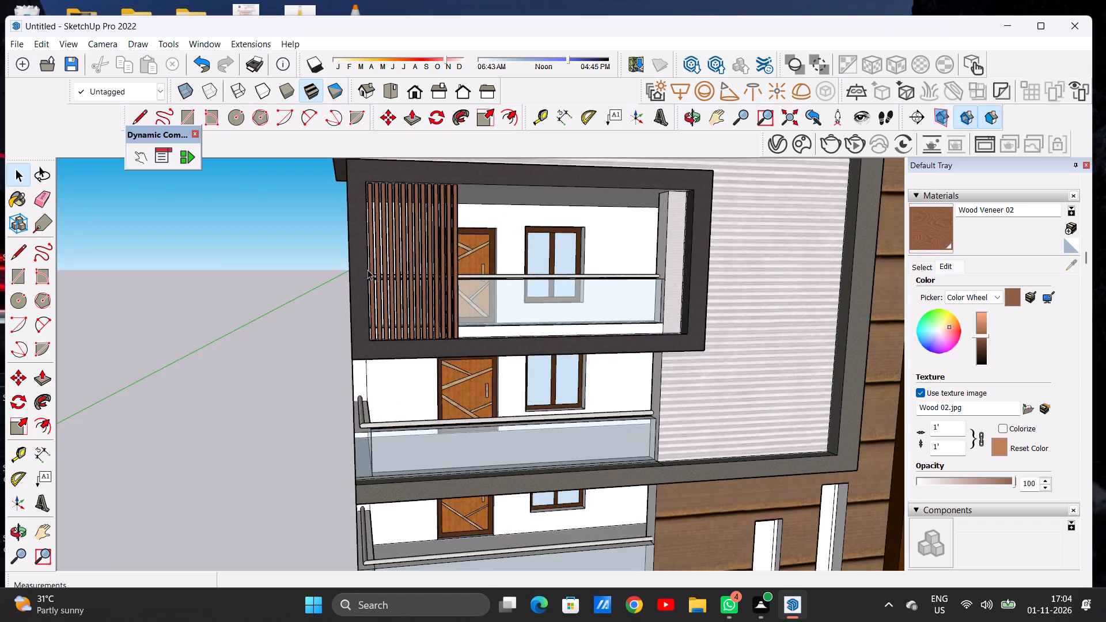
{"action": "middle_click_drag", "start_coordinate": [372, 283], "coordinate": [449, 349]}
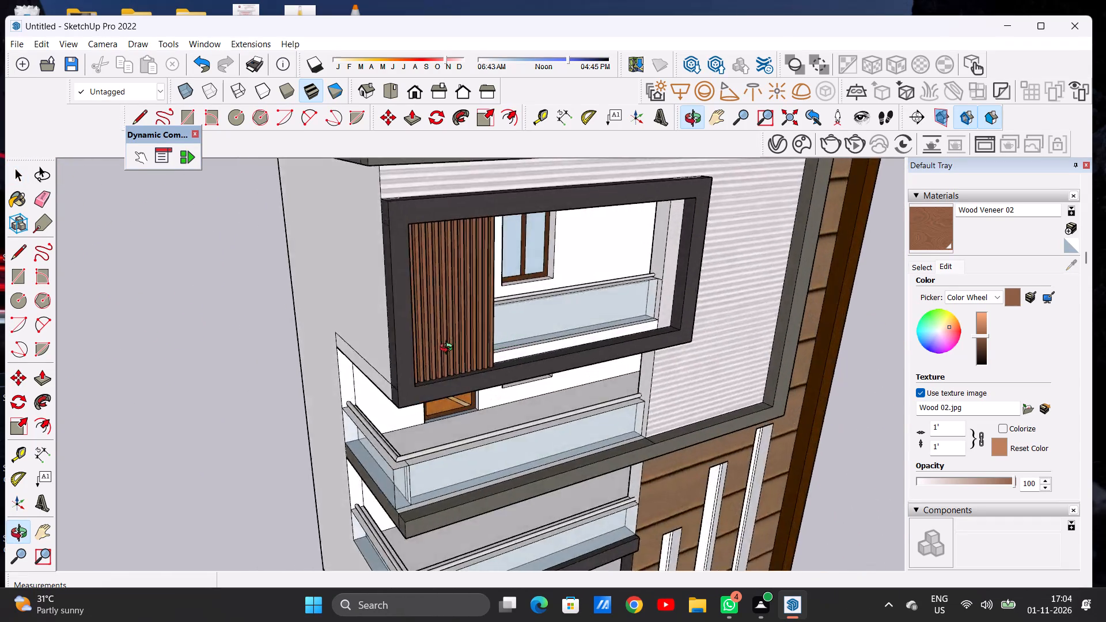
{"action": "middle_click_drag", "start_coordinate": [449, 349], "coordinate": [346, 345]}
{"action": "scroll", "coordinate": [344, 374], "scroll_direction": "up", "scroll_amount": 4}
{"action": "scroll", "coordinate": [344, 374], "scroll_direction": "down", "scroll_amount": 1}
{"action": "scroll", "coordinate": [356, 376], "scroll_direction": "up", "scroll_amount": 13}
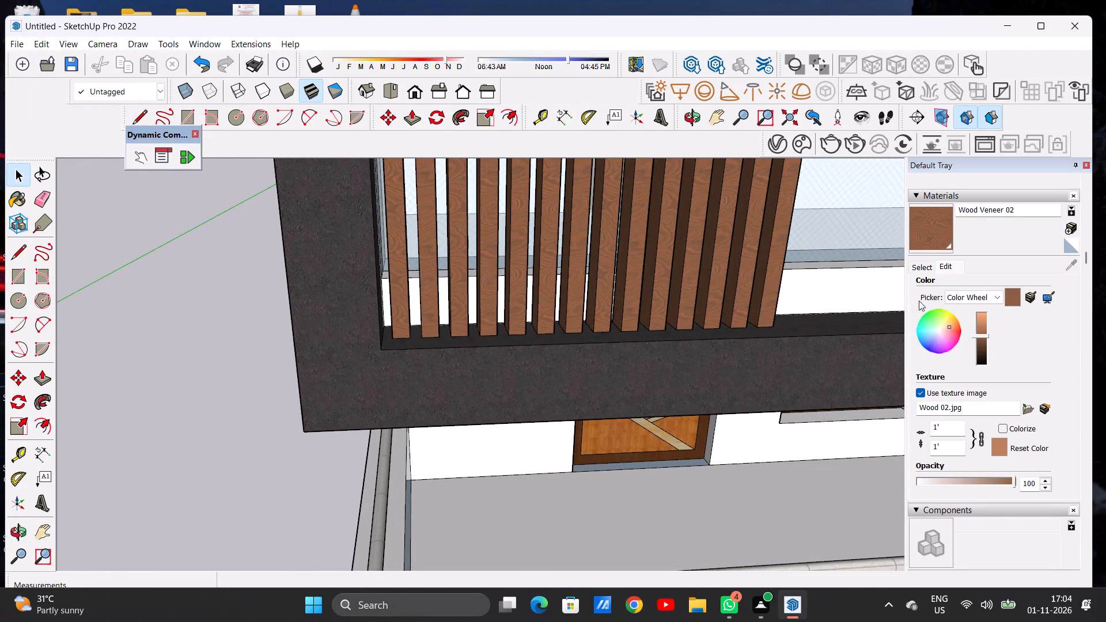
Apply Asphalt New to the upper balcony screen's frame and adjust the material's brightness to a slightly lighter shade.
{"action": "left_click", "coordinate": [923, 267]}
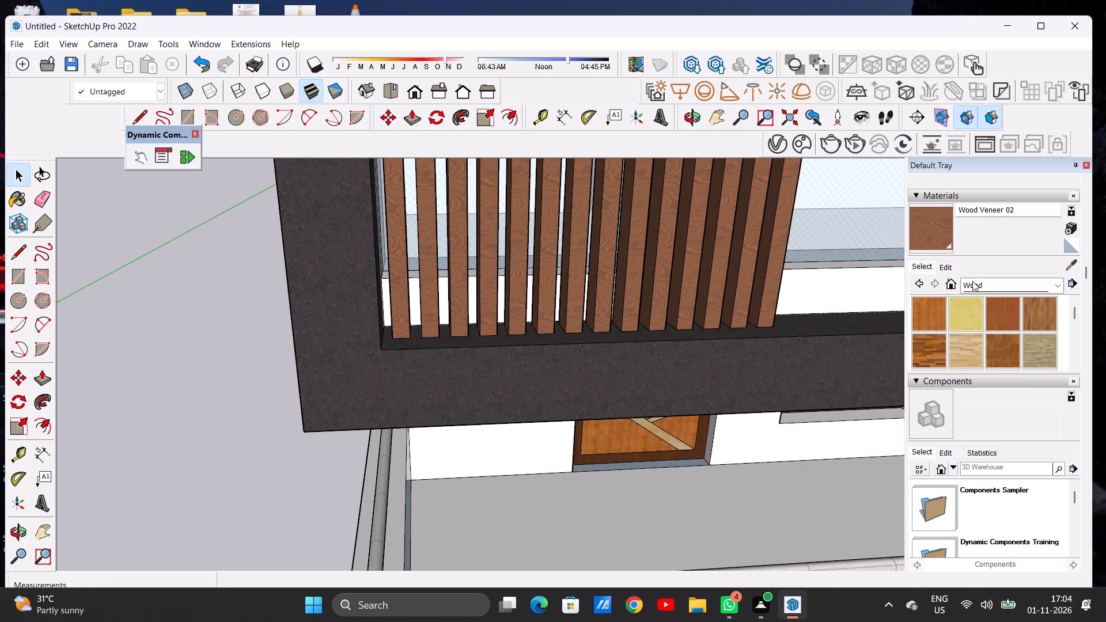
{"action": "left_click", "coordinate": [972, 283]}
{"action": "left_click", "coordinate": [976, 304]}
{"action": "left_click", "coordinate": [926, 313]}
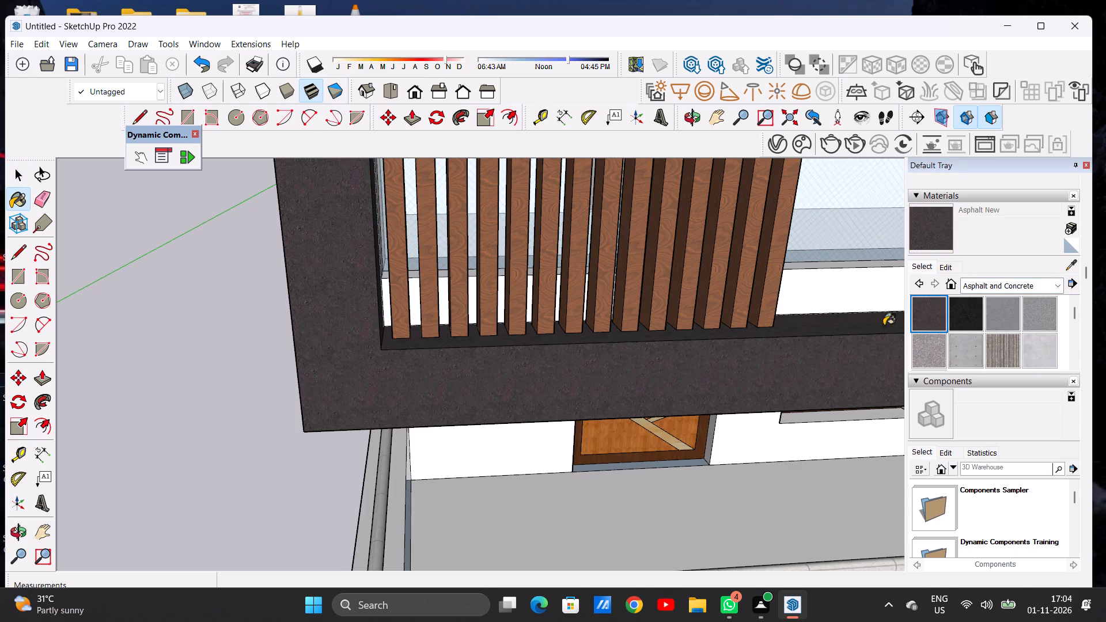
{"action": "left_click", "coordinate": [794, 373]}
{"action": "left_click", "coordinate": [946, 268]}
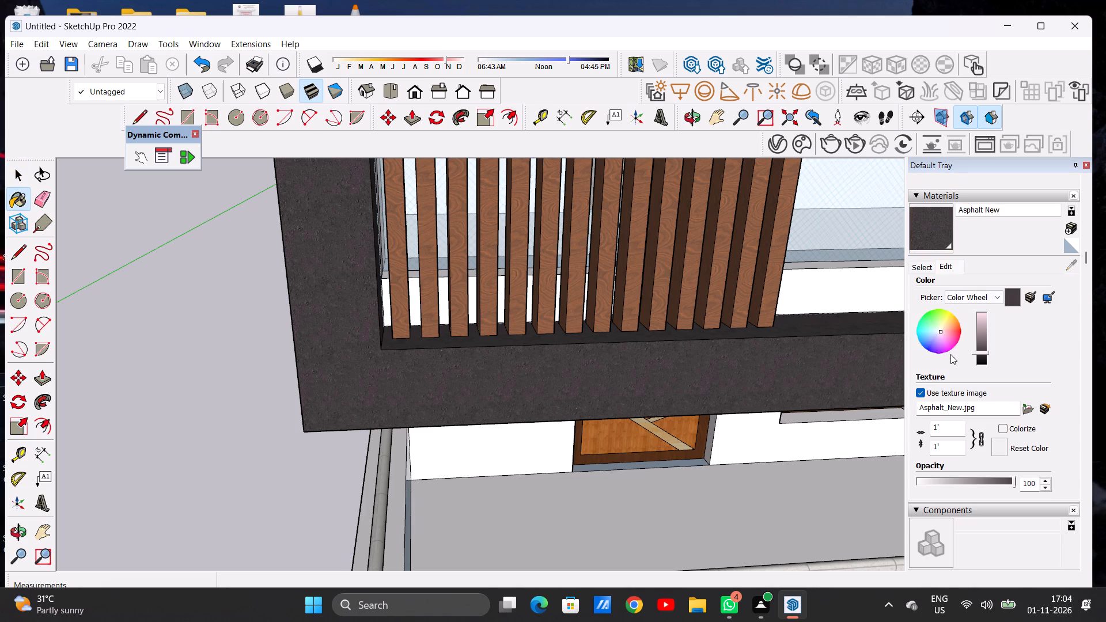
{"action": "left_click", "coordinate": [982, 340]}
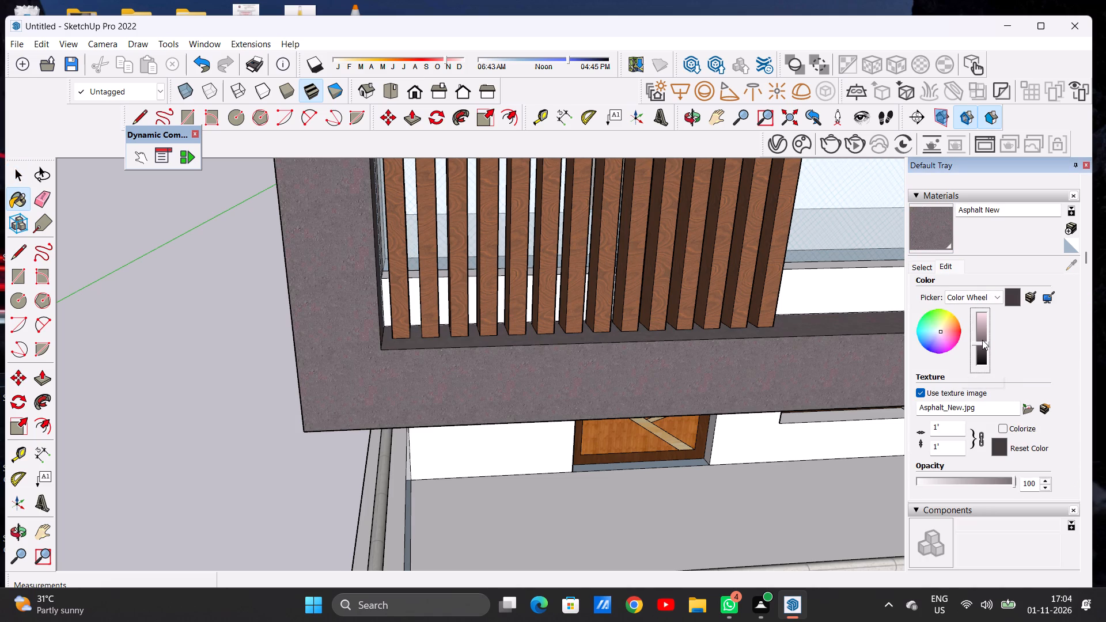
{"action": "left_click", "coordinate": [983, 345]}
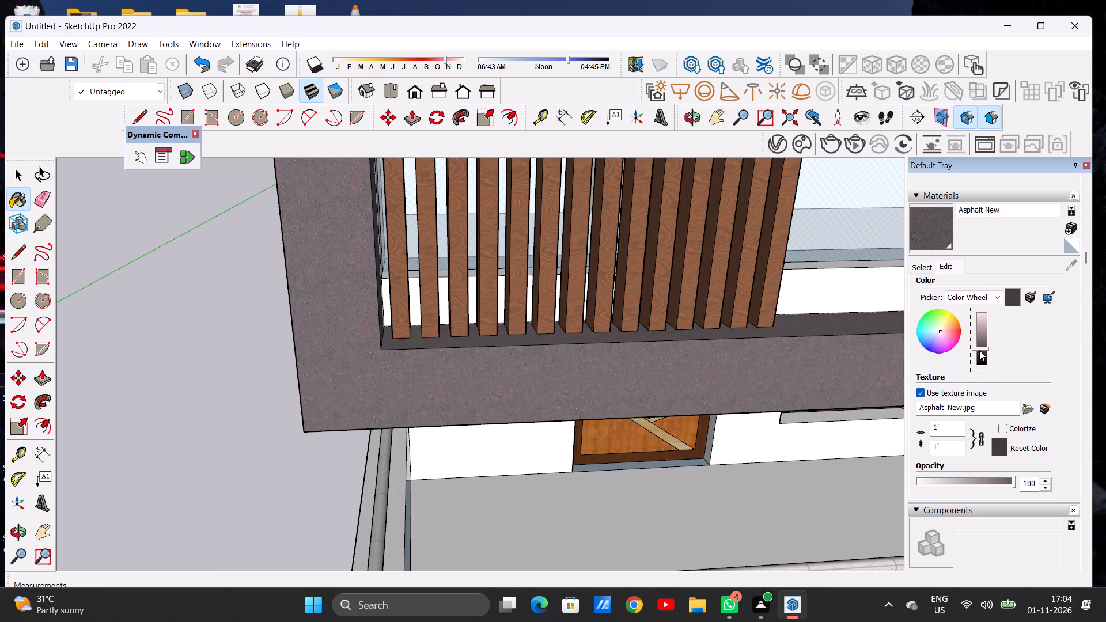
{"action": "left_click", "coordinate": [980, 352]}
{"action": "left_click", "coordinate": [980, 348]}
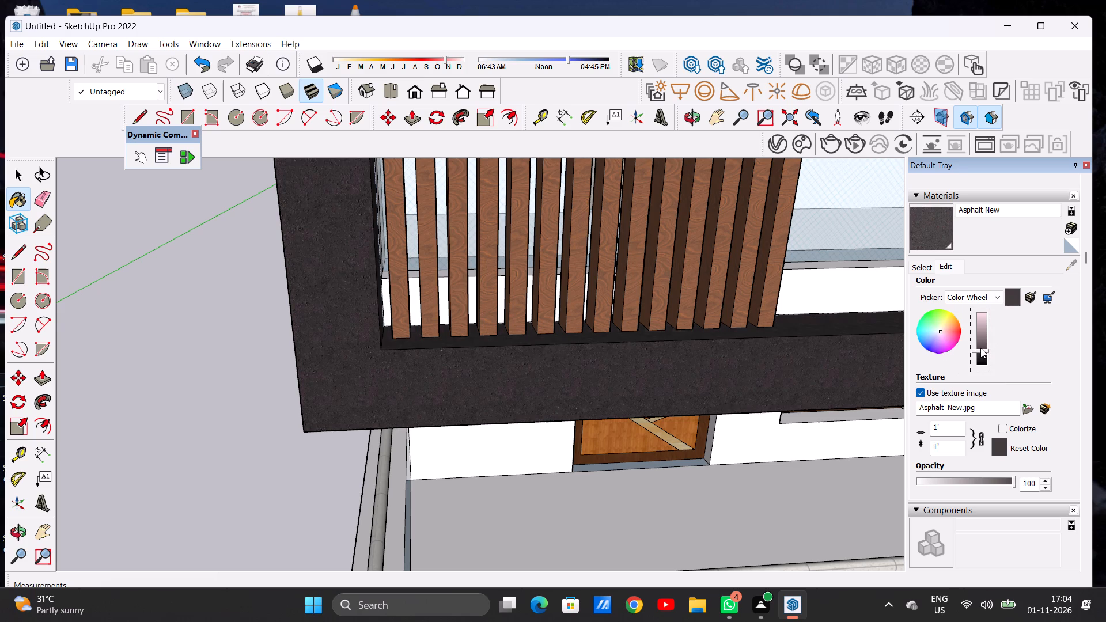
Paint the front and outer side of the lower balcony's frame with the adjusted Asphalt New.
{"action": "scroll", "coordinate": [580, 373], "scroll_direction": "down", "scroll_amount": 18}
{"action": "scroll", "coordinate": [464, 368], "scroll_direction": "up", "scroll_amount": 1}
{"action": "scroll", "coordinate": [464, 368], "scroll_direction": "down", "scroll_amount": 5}
{"action": "middle_click_drag", "start_coordinate": [595, 379], "coordinate": [580, 306]}
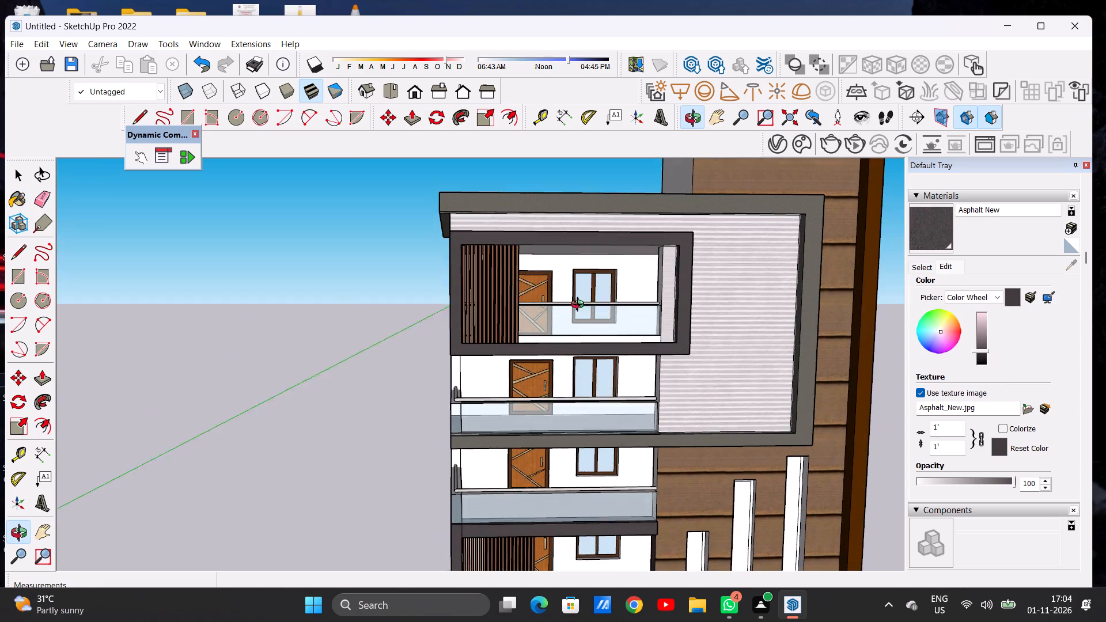
{"action": "middle_click_drag", "start_coordinate": [580, 306], "coordinate": [579, 302]}
{"action": "left_click", "coordinate": [926, 268]}
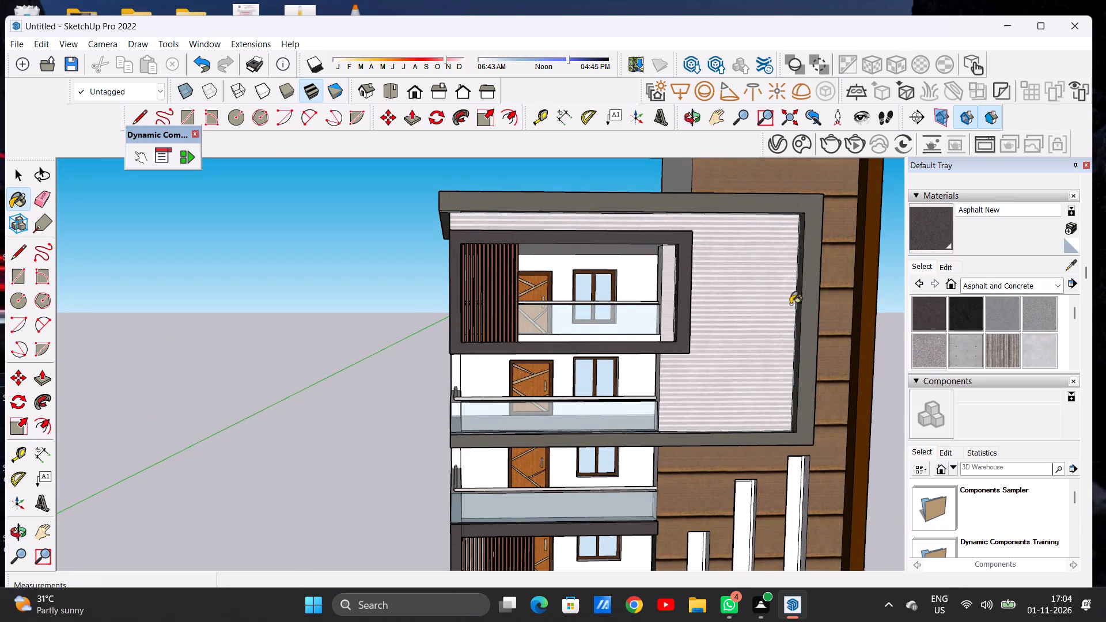
{"action": "scroll", "coordinate": [622, 333], "scroll_direction": "down", "scroll_amount": 3}
{"action": "scroll", "coordinate": [590, 491], "scroll_direction": "up", "scroll_amount": 11}
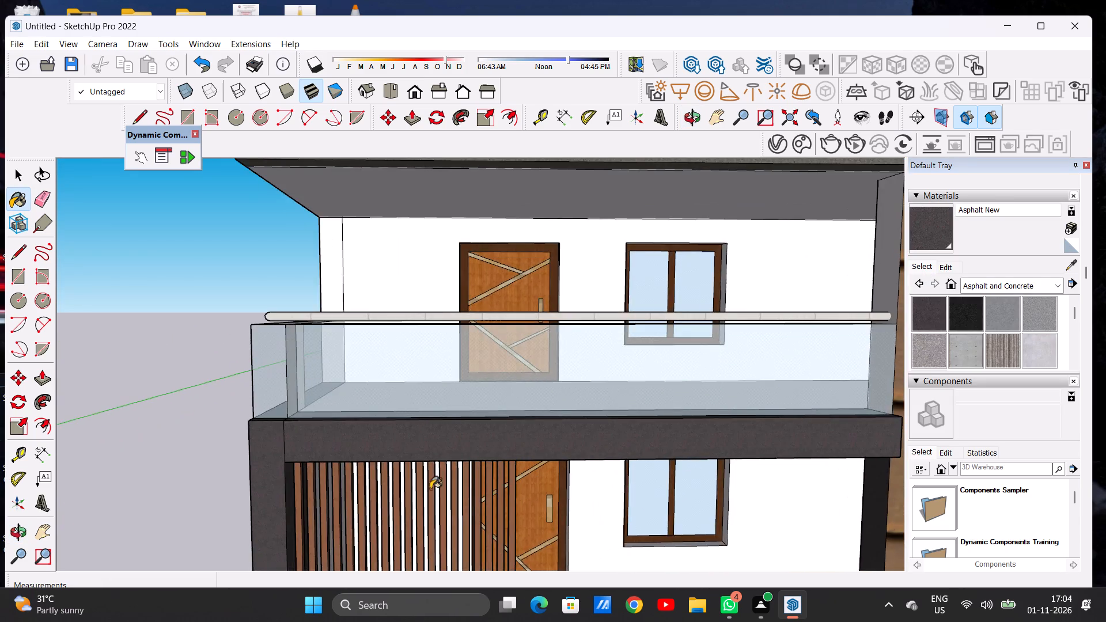
{"action": "left_click", "coordinate": [376, 441]}
{"action": "left_click", "coordinate": [267, 456]}
{"action": "scroll", "coordinate": [528, 414], "scroll_direction": "down", "scroll_amount": 14}
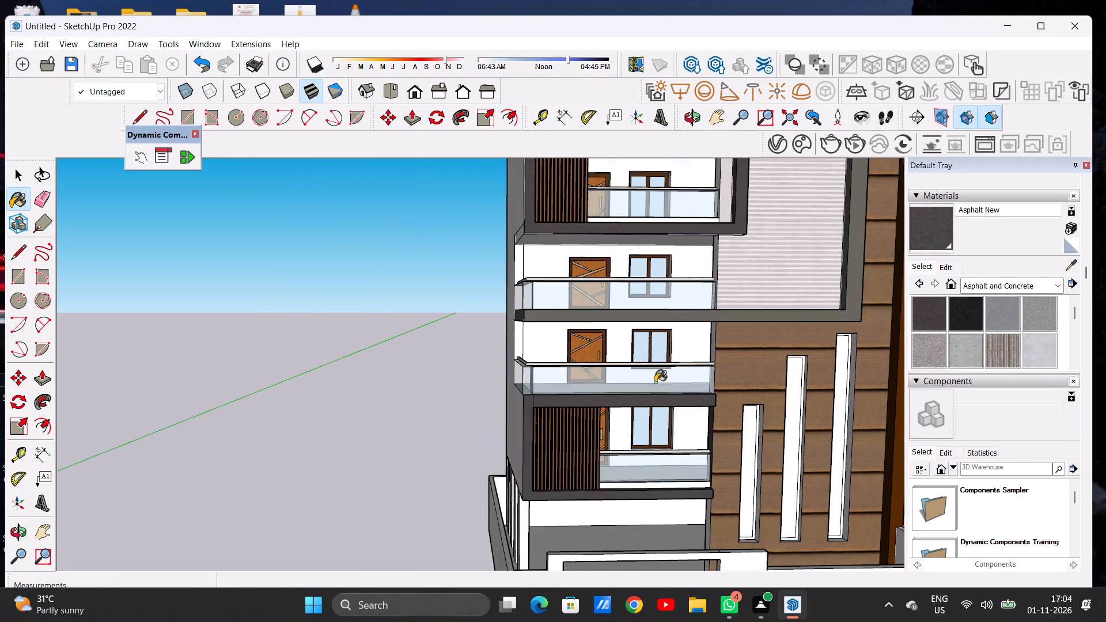
{"action": "middle_click_drag", "start_coordinate": [491, 480], "coordinate": [479, 450]}
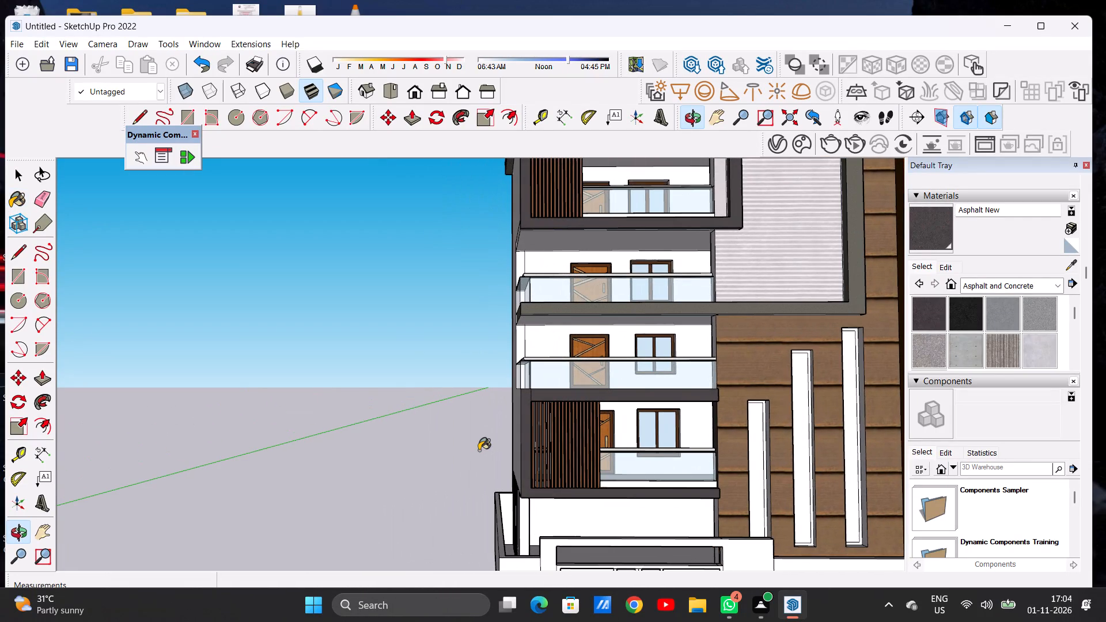
{"action": "key", "text": "space"}
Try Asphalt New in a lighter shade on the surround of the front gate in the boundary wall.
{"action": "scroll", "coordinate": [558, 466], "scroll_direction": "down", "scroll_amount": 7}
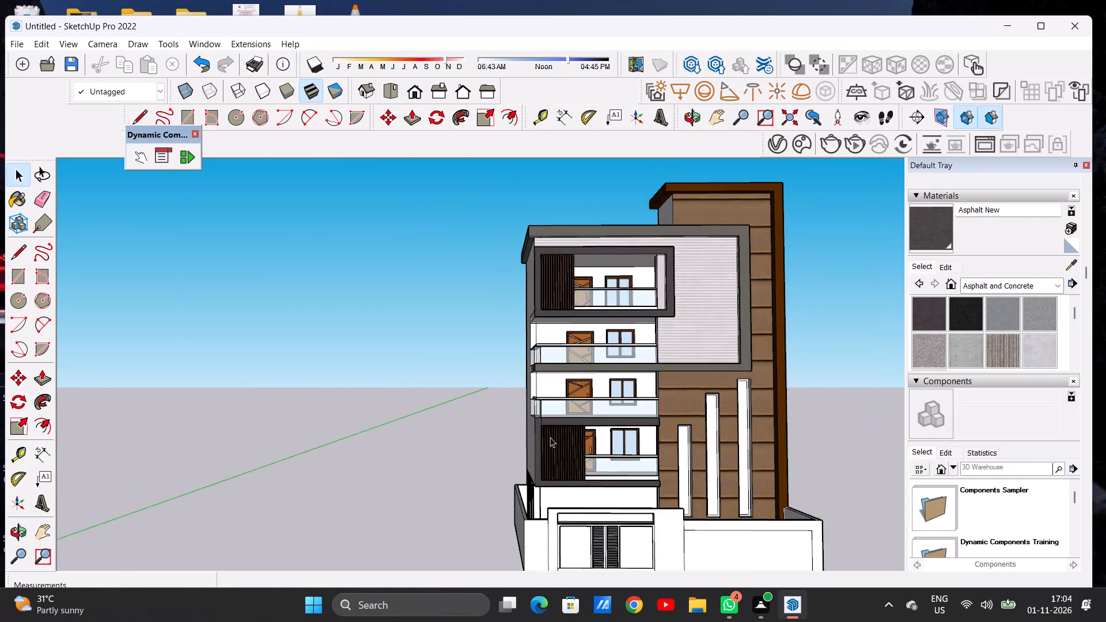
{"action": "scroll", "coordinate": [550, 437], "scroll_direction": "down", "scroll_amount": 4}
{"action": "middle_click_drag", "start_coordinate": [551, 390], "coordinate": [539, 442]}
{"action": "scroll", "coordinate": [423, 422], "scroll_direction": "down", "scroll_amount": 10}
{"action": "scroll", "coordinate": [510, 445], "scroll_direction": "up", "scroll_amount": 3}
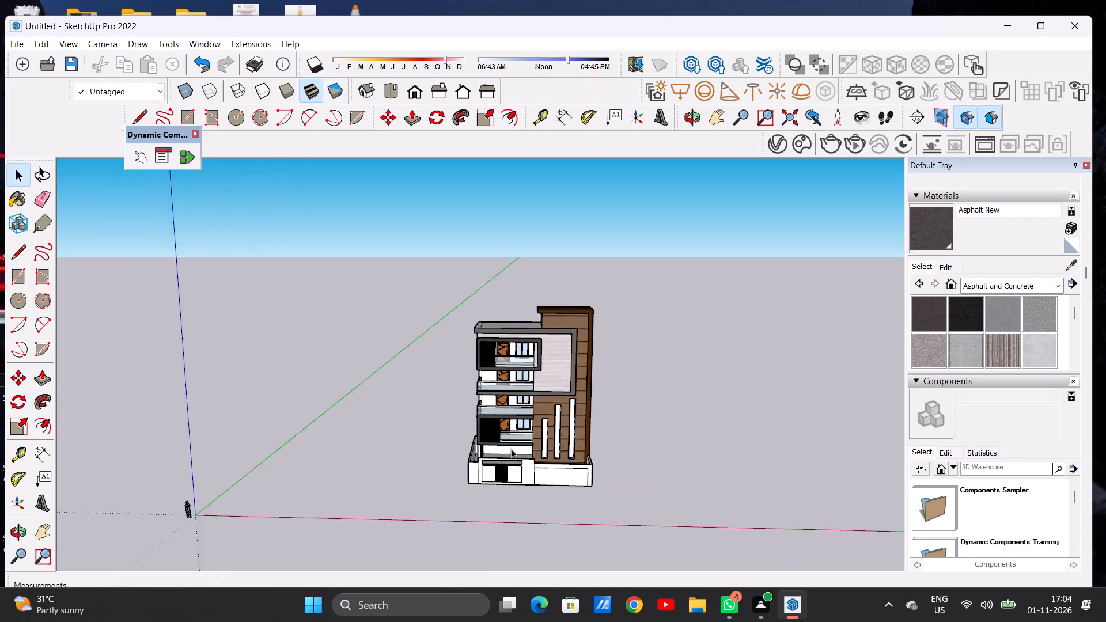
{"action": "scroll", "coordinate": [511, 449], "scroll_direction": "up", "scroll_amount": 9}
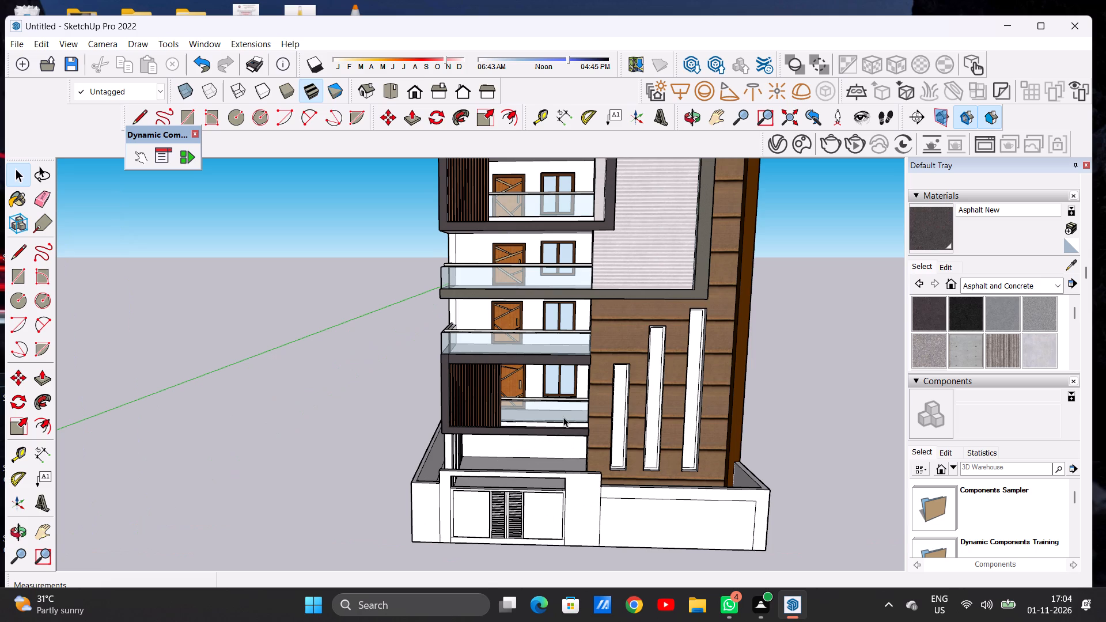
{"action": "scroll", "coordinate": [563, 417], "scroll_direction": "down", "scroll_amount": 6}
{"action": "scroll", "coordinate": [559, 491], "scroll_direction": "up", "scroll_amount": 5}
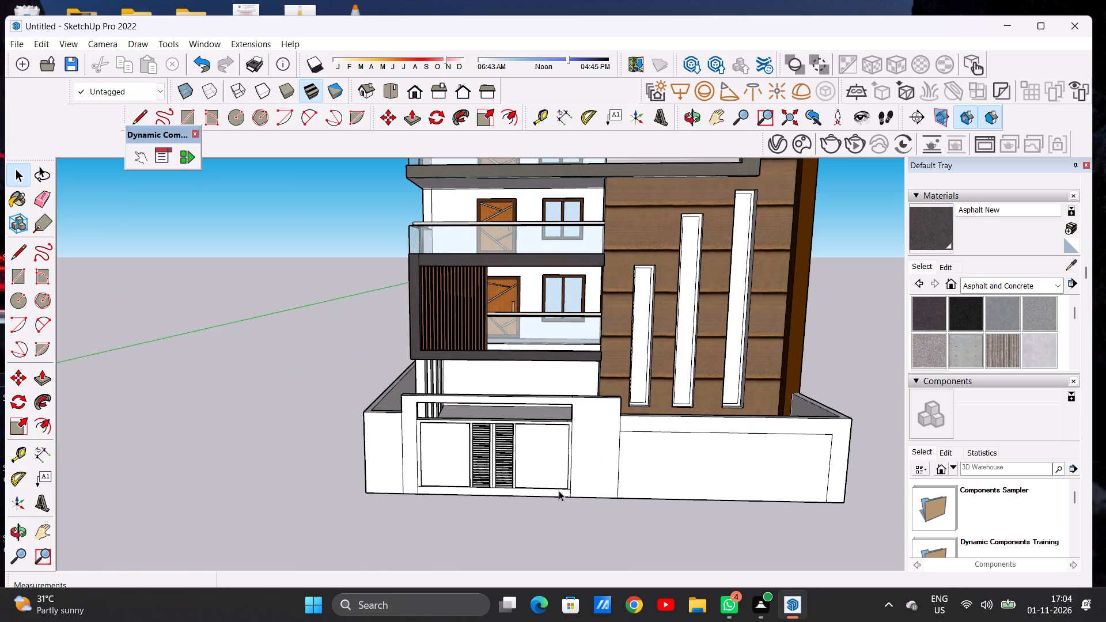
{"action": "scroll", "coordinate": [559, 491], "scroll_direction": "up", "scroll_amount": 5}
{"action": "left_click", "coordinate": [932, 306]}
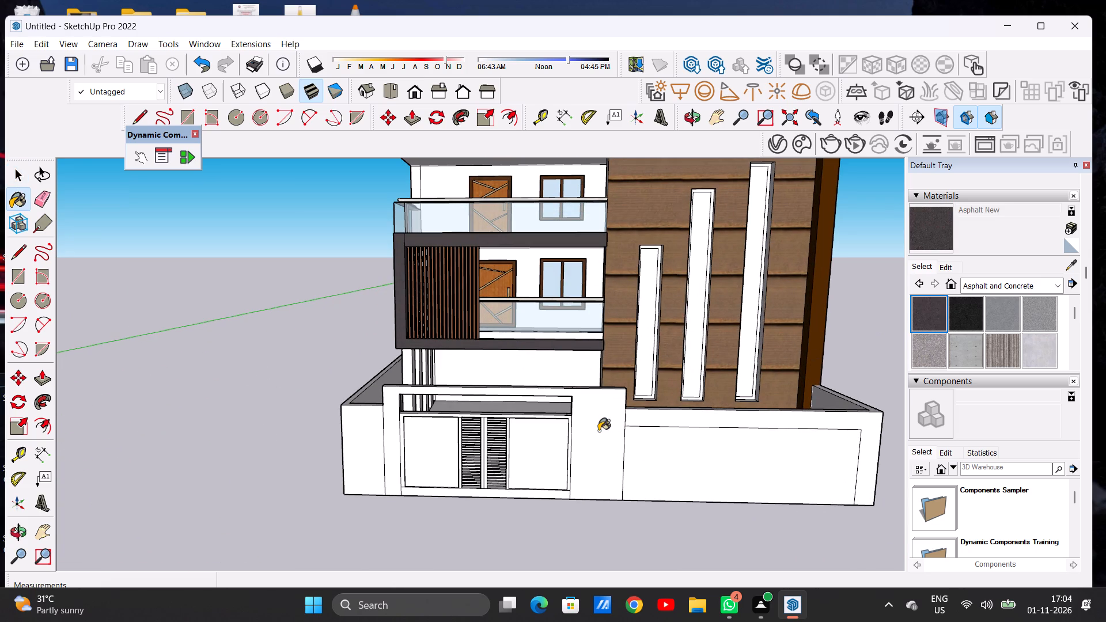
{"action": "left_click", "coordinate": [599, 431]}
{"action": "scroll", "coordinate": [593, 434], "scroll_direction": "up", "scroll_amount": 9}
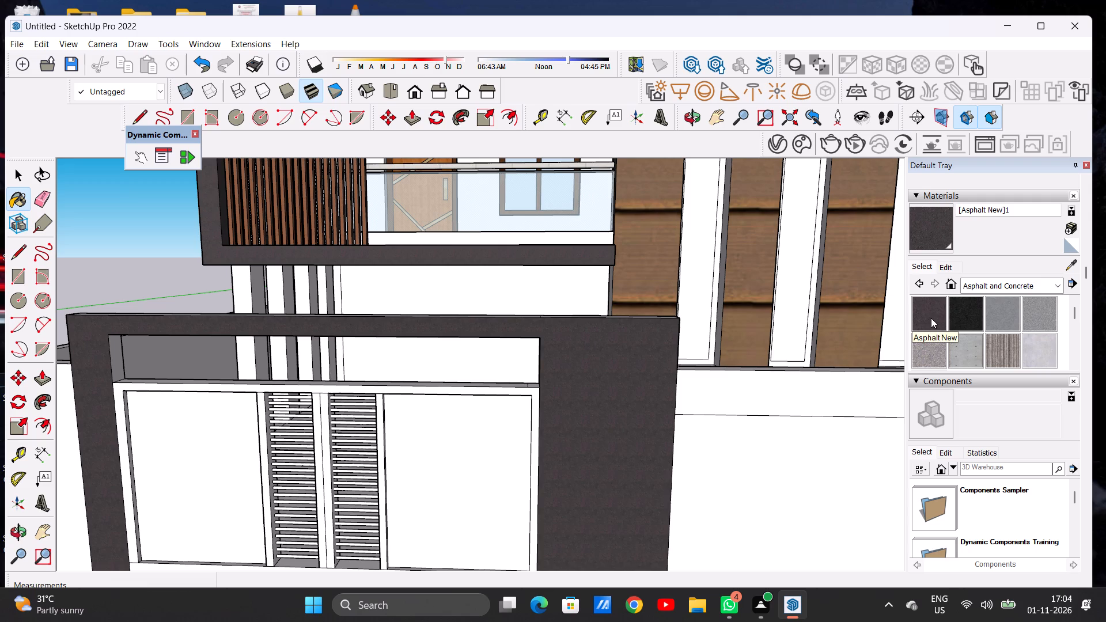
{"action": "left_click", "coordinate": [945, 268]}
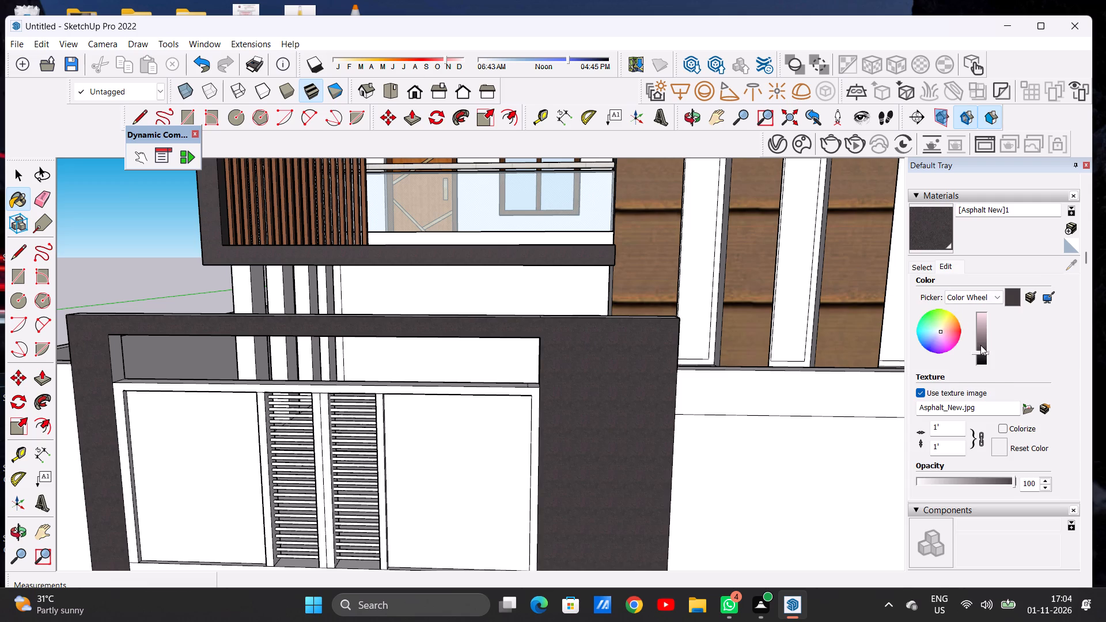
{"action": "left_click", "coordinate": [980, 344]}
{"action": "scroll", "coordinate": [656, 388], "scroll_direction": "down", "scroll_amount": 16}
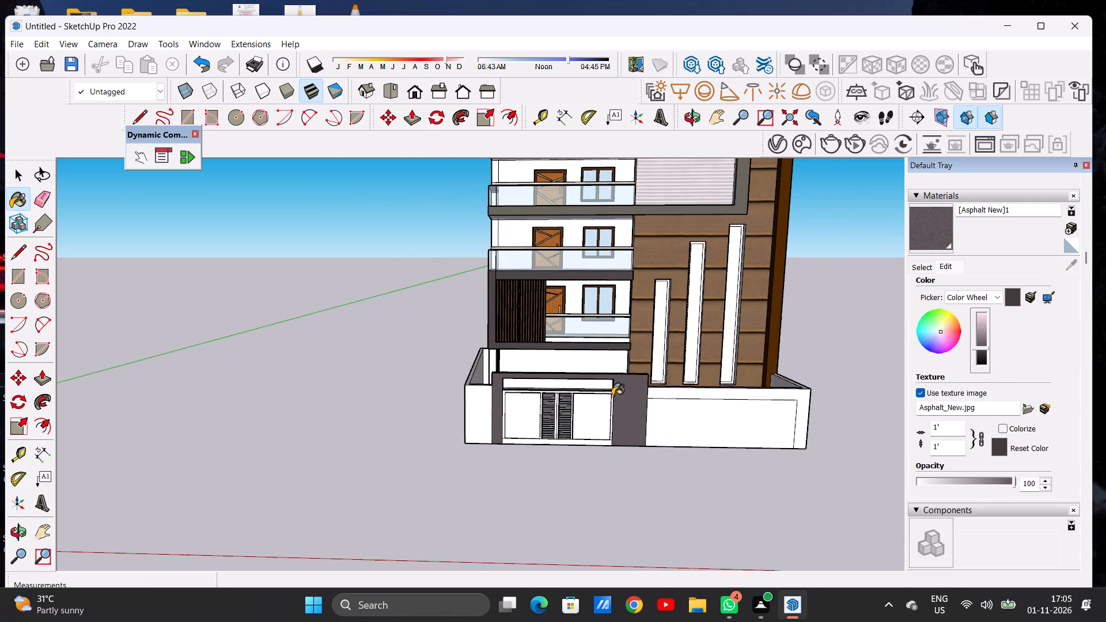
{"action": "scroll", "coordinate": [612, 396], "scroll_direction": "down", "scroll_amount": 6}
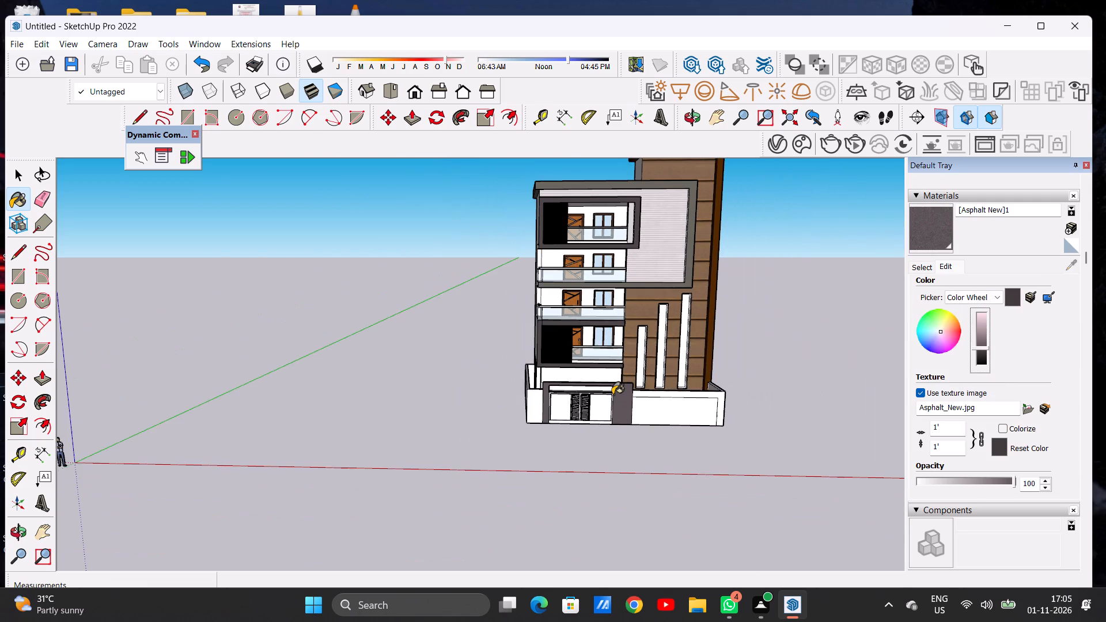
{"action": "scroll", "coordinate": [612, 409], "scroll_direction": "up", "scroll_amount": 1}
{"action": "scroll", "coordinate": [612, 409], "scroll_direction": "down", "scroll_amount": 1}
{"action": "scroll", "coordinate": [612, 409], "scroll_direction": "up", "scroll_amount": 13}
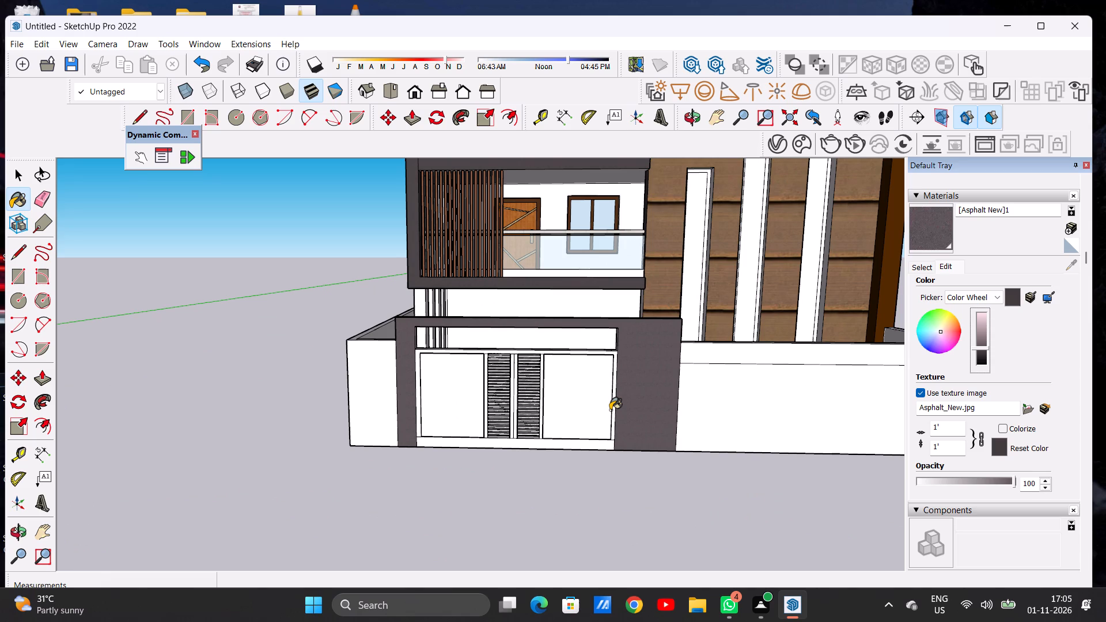
Paint the front gate's surround and wide pillar with Sandstone from the Stone materials.
{"action": "scroll", "coordinate": [611, 375], "scroll_direction": "down", "scroll_amount": 4}
{"action": "middle_click_drag", "start_coordinate": [643, 376], "coordinate": [545, 450]}
{"action": "scroll", "coordinate": [589, 415], "scroll_direction": "up", "scroll_amount": 5}
{"action": "scroll", "coordinate": [614, 409], "scroll_direction": "down", "scroll_amount": 1}
{"action": "scroll", "coordinate": [677, 372], "scroll_direction": "up", "scroll_amount": 2}
{"action": "scroll", "coordinate": [676, 370], "scroll_direction": "down", "scroll_amount": 1}
{"action": "scroll", "coordinate": [676, 370], "scroll_direction": "up", "scroll_amount": 3}
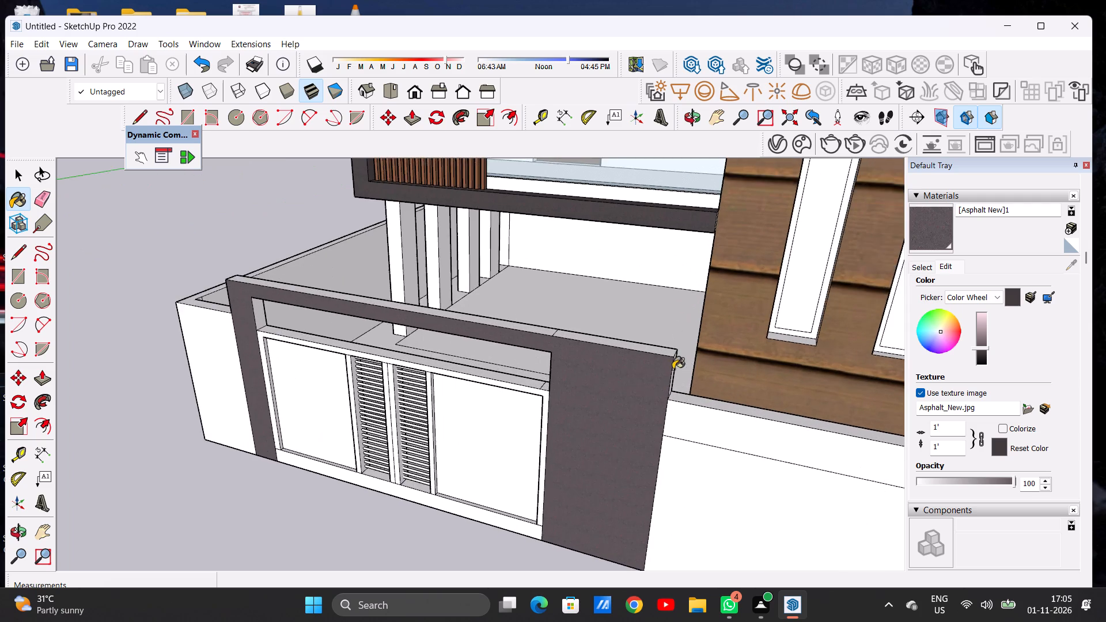
{"action": "scroll", "coordinate": [673, 369], "scroll_direction": "up", "scroll_amount": 5}
{"action": "scroll", "coordinate": [639, 385], "scroll_direction": "down", "scroll_amount": 1}
{"action": "scroll", "coordinate": [639, 385], "scroll_direction": "up", "scroll_amount": 7}
{"action": "left_click", "coordinate": [920, 267]}
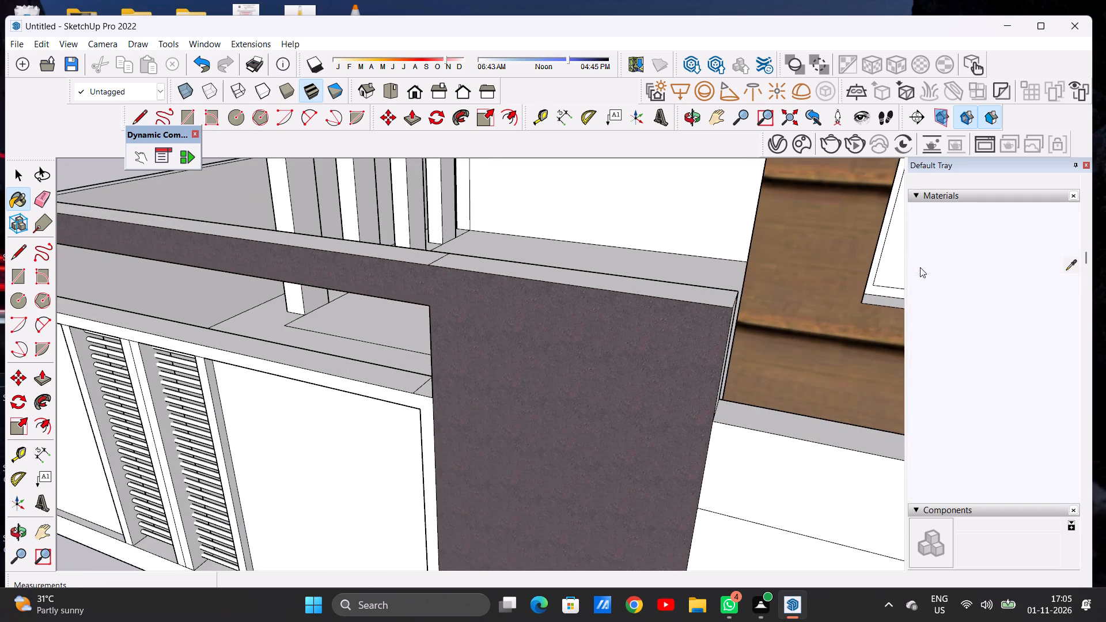
{"action": "left_click", "coordinate": [970, 284]}
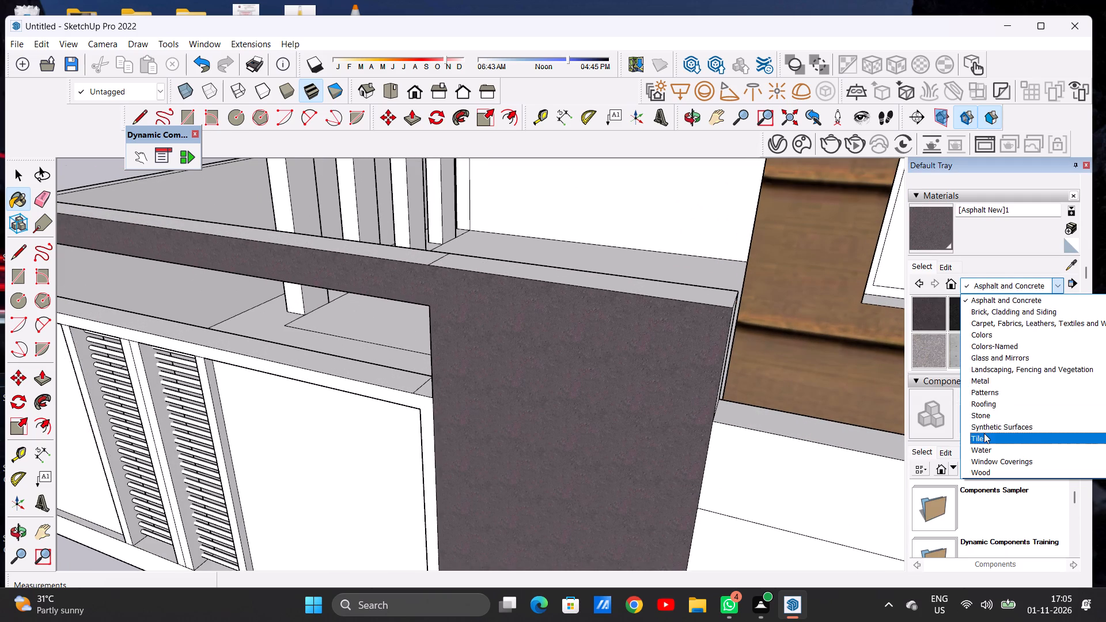
{"action": "left_click", "coordinate": [982, 419]}
{"action": "left_click", "coordinate": [928, 340]}
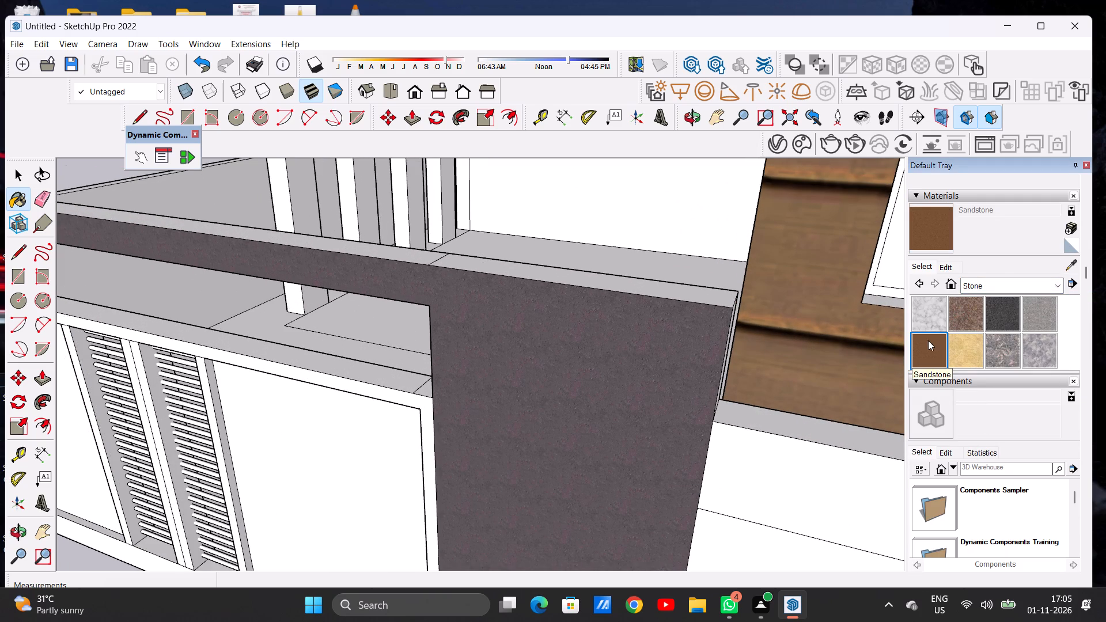
{"action": "left_click", "coordinate": [669, 387]}
{"action": "scroll", "coordinate": [726, 358], "scroll_direction": "down", "scroll_amount": 3}
{"action": "scroll", "coordinate": [727, 358], "scroll_direction": "up", "scroll_amount": 1}
{"action": "scroll", "coordinate": [727, 358], "scroll_direction": "down", "scroll_amount": 7}
{"action": "scroll", "coordinate": [709, 363], "scroll_direction": "up", "scroll_amount": 1}
{"action": "scroll", "coordinate": [672, 374], "scroll_direction": "down", "scroll_amount": 7}
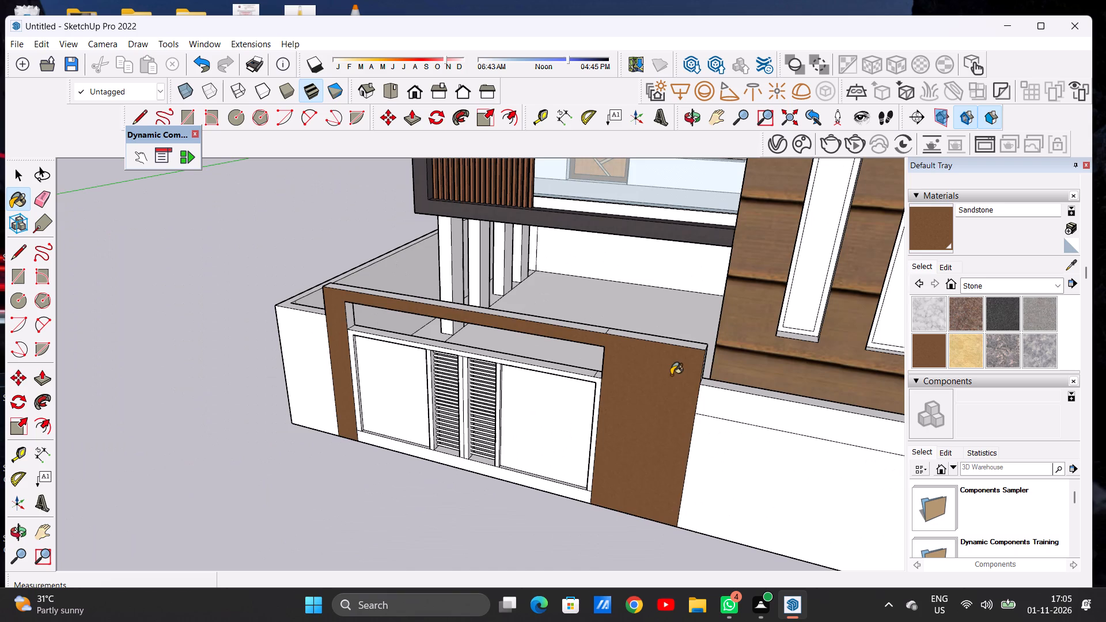
Darken the Sandstone material on the front gate's surround to a deep brown shade.
{"action": "middle_click_drag", "start_coordinate": [656, 391], "coordinate": [676, 367]}
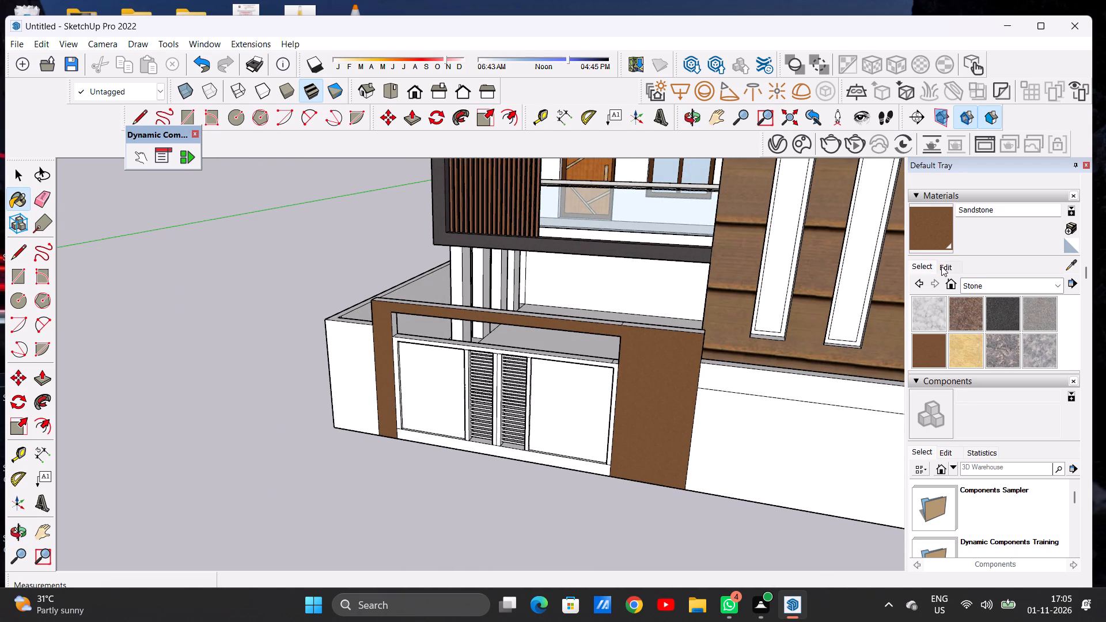
{"action": "left_click", "coordinate": [941, 266]}
{"action": "left_click", "coordinate": [982, 346]}
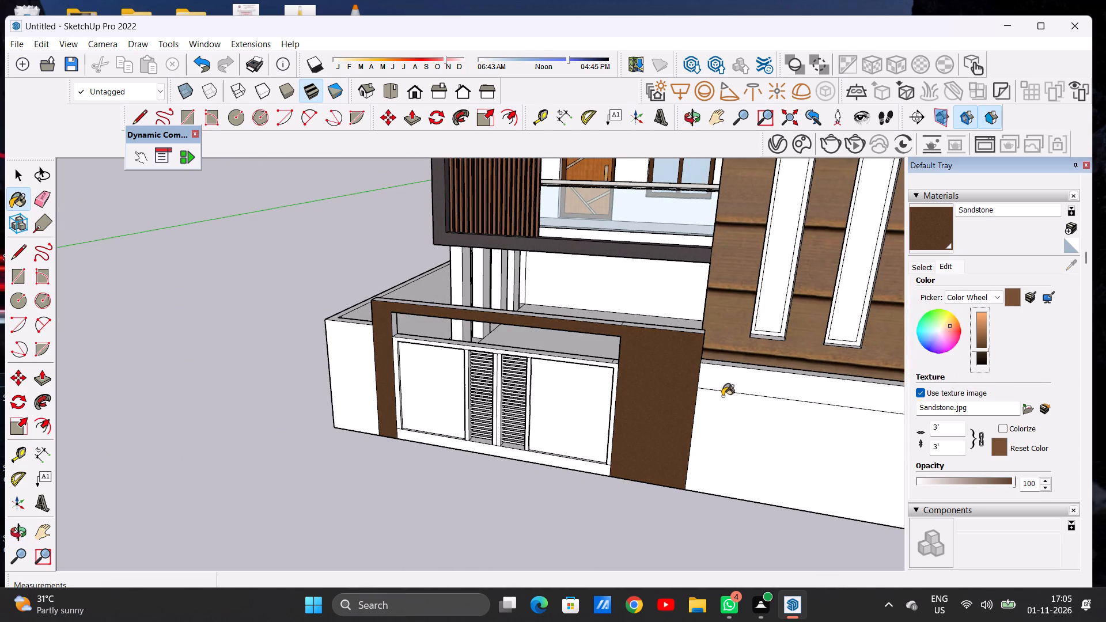
{"action": "scroll", "coordinate": [623, 418], "scroll_direction": "down", "scroll_amount": 5}
{"action": "middle_click_drag", "start_coordinate": [623, 424], "coordinate": [674, 366]}
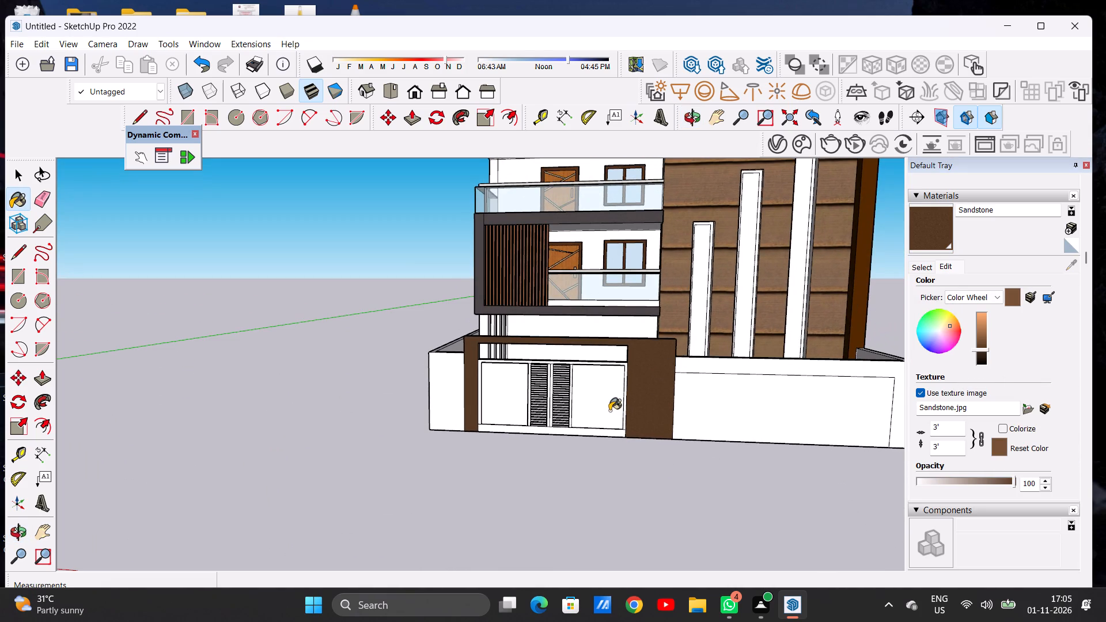
{"action": "scroll", "coordinate": [638, 395], "scroll_direction": "up", "scroll_amount": 2}
{"action": "scroll", "coordinate": [638, 395], "scroll_direction": "down", "scroll_amount": 1}
{"action": "scroll", "coordinate": [638, 395], "scroll_direction": "up", "scroll_amount": 3}
{"action": "scroll", "coordinate": [679, 381], "scroll_direction": "down", "scroll_amount": 1}
{"action": "scroll", "coordinate": [676, 381], "scroll_direction": "up", "scroll_amount": 1}
{"action": "scroll", "coordinate": [676, 381], "scroll_direction": "down", "scroll_amount": 1}
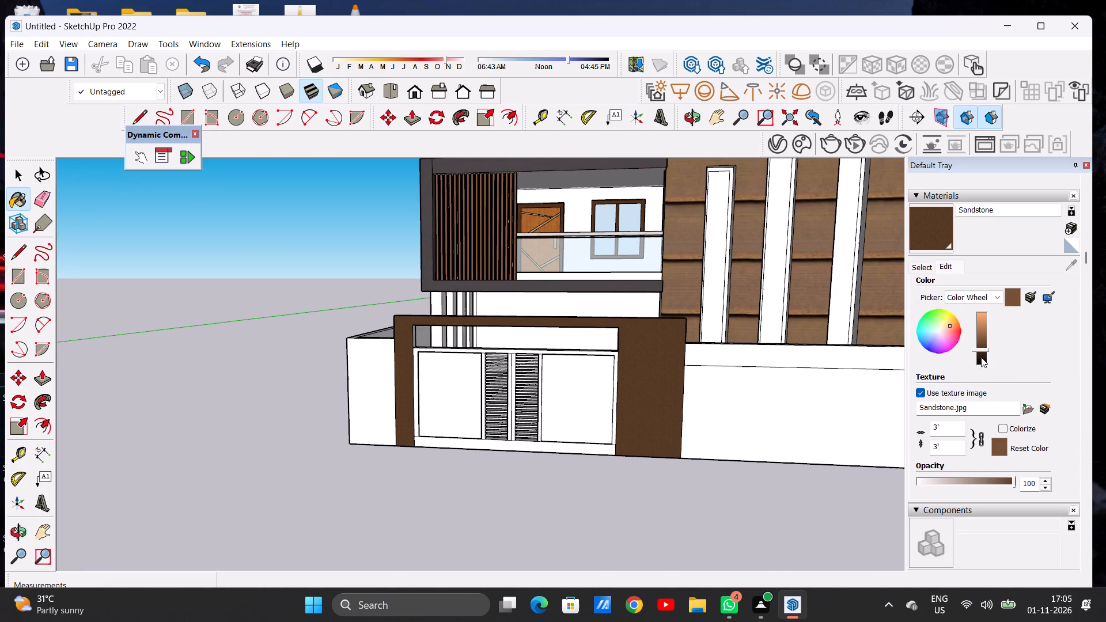
{"action": "left_click", "coordinate": [980, 353]}
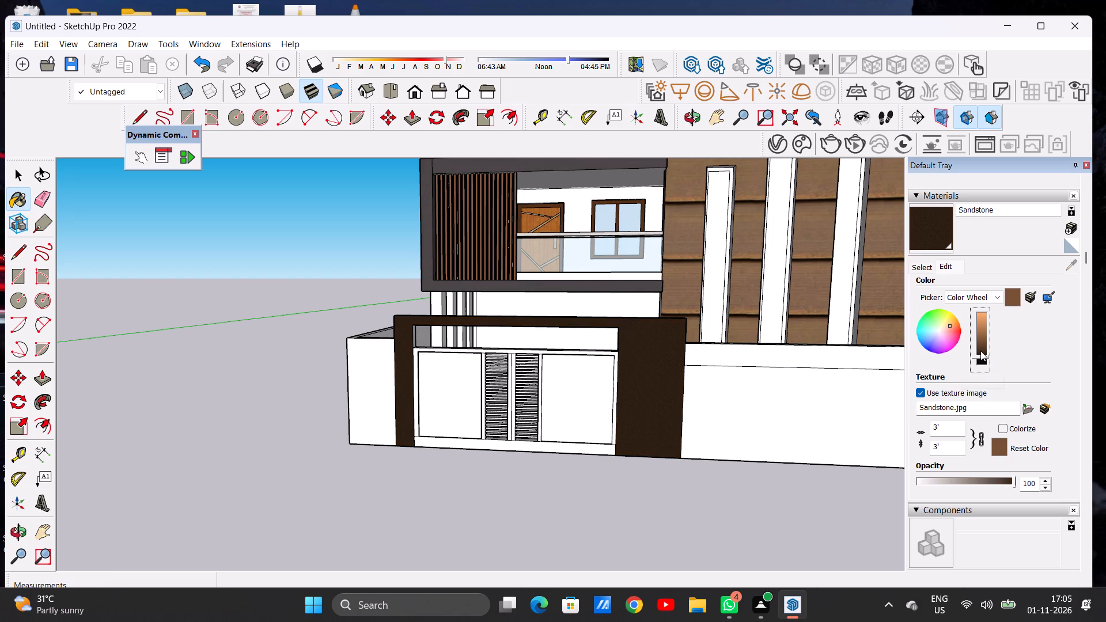
{"action": "left_click", "coordinate": [981, 353]}
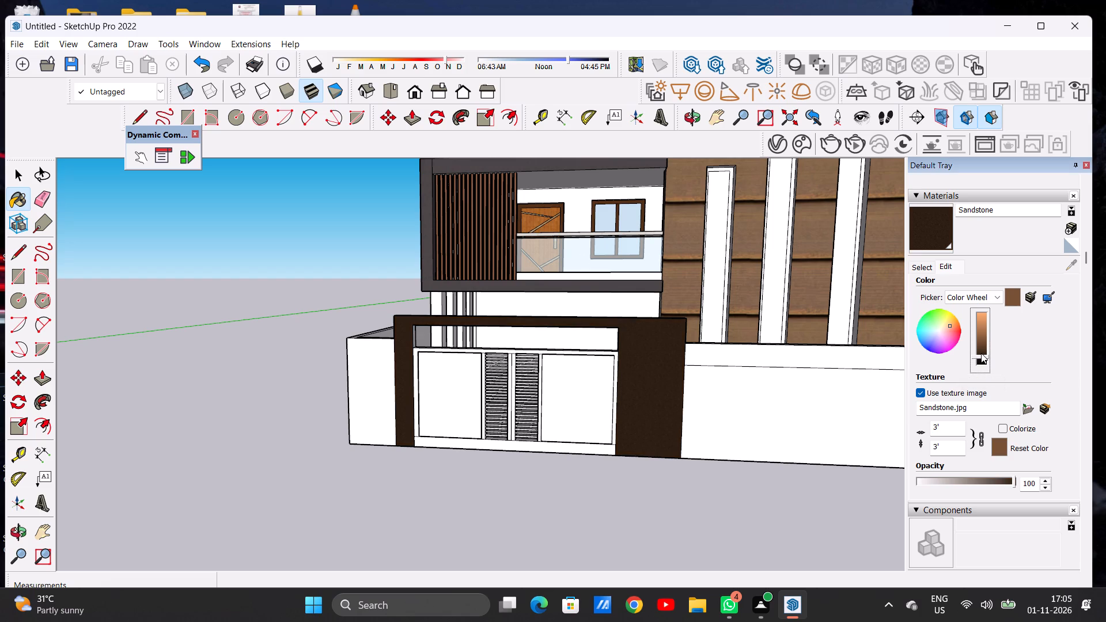
{"action": "left_click", "coordinate": [980, 350]}
Paint the top, the narrow post's outer side and the opening's inner side of the gate surround with the darkened Sandstone.
{"action": "scroll", "coordinate": [564, 317], "scroll_direction": "up", "scroll_amount": 5}
{"action": "middle_click_drag", "start_coordinate": [685, 308], "coordinate": [662, 417]}
{"action": "scroll", "coordinate": [671, 399], "scroll_direction": "up", "scroll_amount": 7}
{"action": "left_click", "coordinate": [635, 369]}
{"action": "left_click", "coordinate": [598, 366]}
{"action": "scroll", "coordinate": [653, 373], "scroll_direction": "down", "scroll_amount": 3}
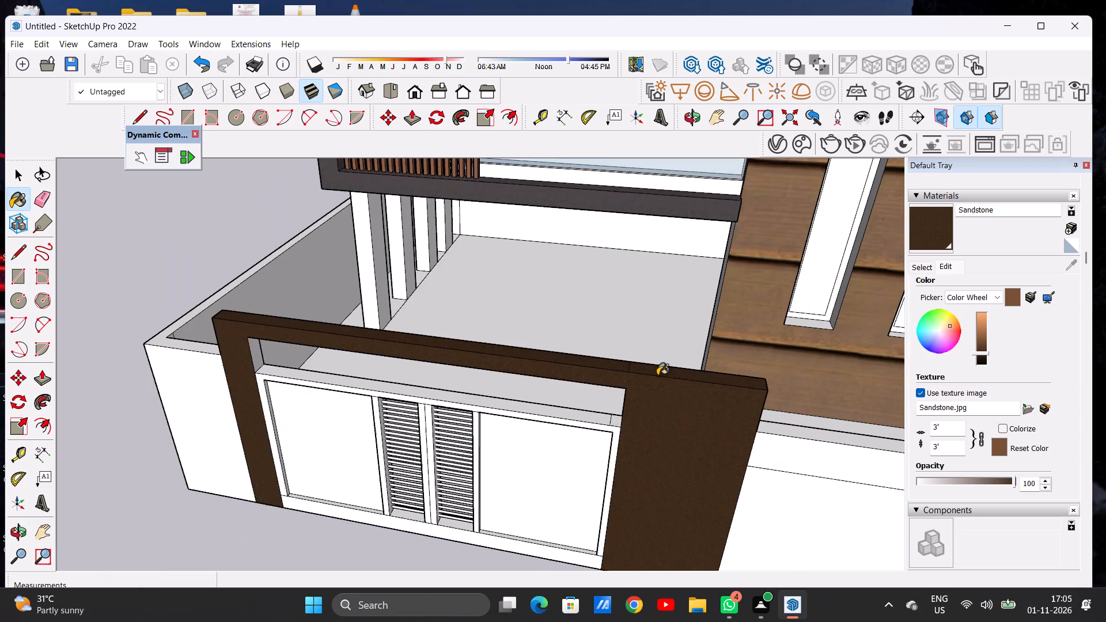
{"action": "scroll", "coordinate": [657, 376], "scroll_direction": "down", "scroll_amount": 13}
{"action": "middle_click_drag", "start_coordinate": [464, 386], "coordinate": [756, 347]}
{"action": "scroll", "coordinate": [472, 352], "scroll_direction": "up", "scroll_amount": 10}
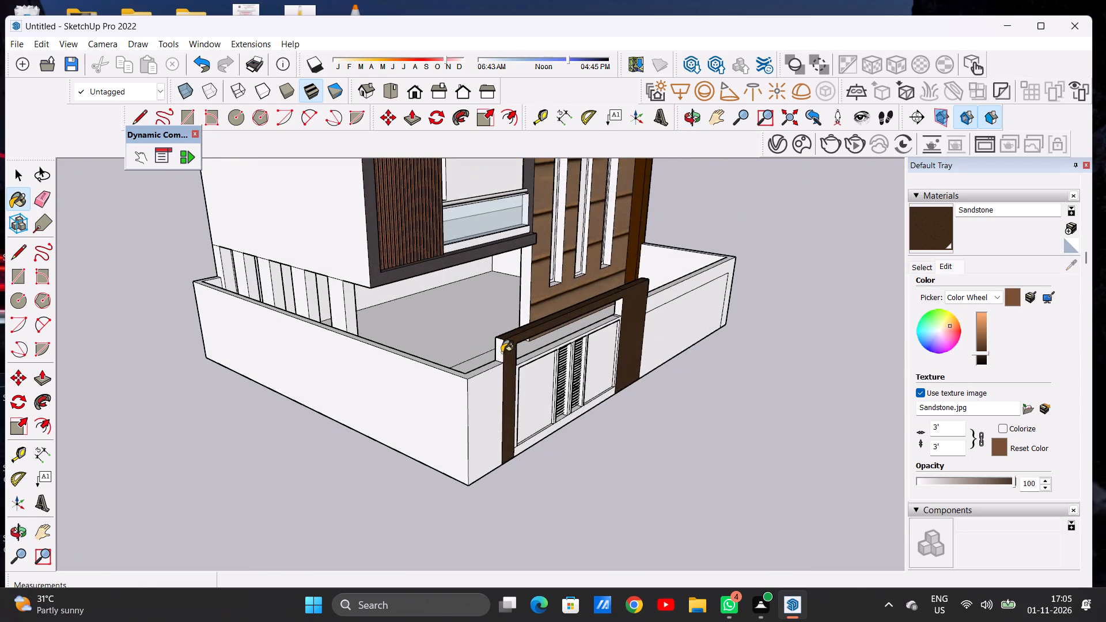
{"action": "scroll", "coordinate": [502, 352], "scroll_direction": "up", "scroll_amount": 3}
{"action": "left_click", "coordinate": [499, 352]}
{"action": "scroll", "coordinate": [654, 307], "scroll_direction": "up", "scroll_amount": 3}
{"action": "scroll", "coordinate": [654, 307], "scroll_direction": "down", "scroll_amount": 1}
{"action": "scroll", "coordinate": [654, 307], "scroll_direction": "up", "scroll_amount": 1}
{"action": "scroll", "coordinate": [654, 307], "scroll_direction": "down", "scroll_amount": 1}
{"action": "scroll", "coordinate": [654, 307], "scroll_direction": "up", "scroll_amount": 5}
{"action": "left_click", "coordinate": [666, 289]}
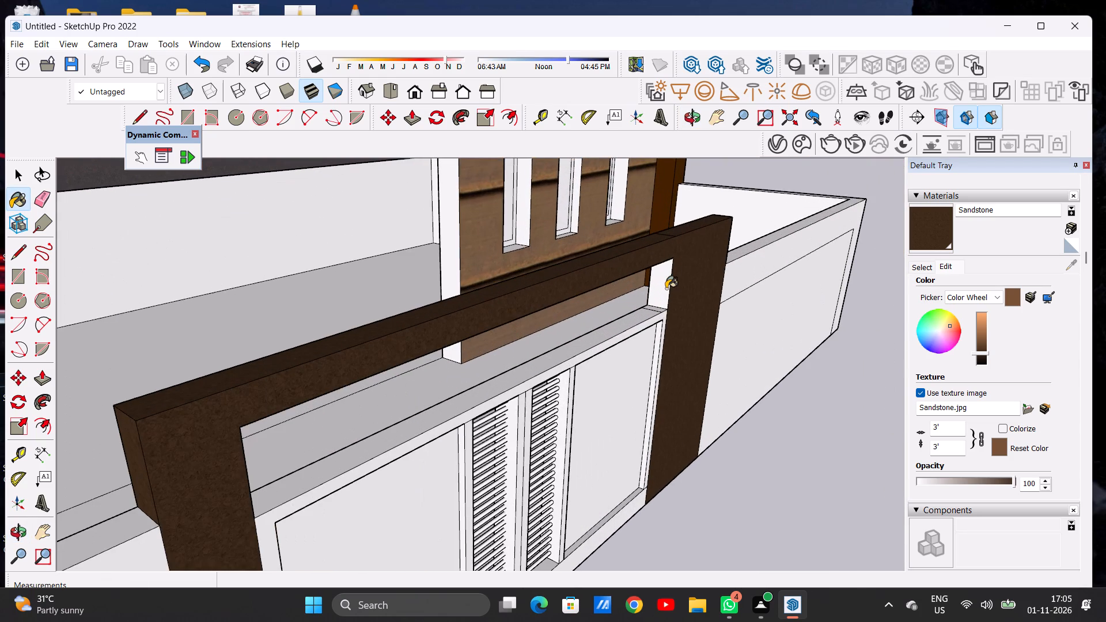
Paint the wide gate pillar's outer side and the back faces of the pillar and beam with the darkened Sandstone.
{"action": "scroll", "coordinate": [643, 312], "scroll_direction": "down", "scroll_amount": 8}
{"action": "middle_click_drag", "start_coordinate": [688, 319], "coordinate": [404, 318]}
{"action": "middle_click_drag", "start_coordinate": [690, 350], "coordinate": [391, 329]}
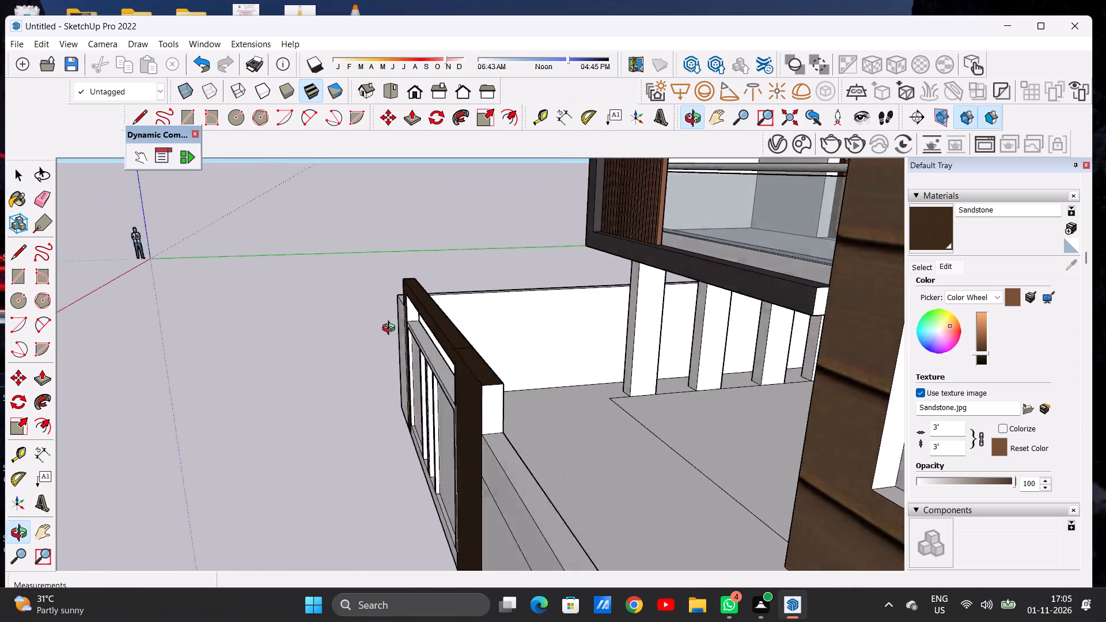
{"action": "middle_click_drag", "start_coordinate": [391, 329], "coordinate": [388, 331]}
{"action": "scroll", "coordinate": [464, 404], "scroll_direction": "up", "scroll_amount": 2}
{"action": "left_click", "coordinate": [481, 403]}
{"action": "middle_click_drag", "start_coordinate": [520, 384], "coordinate": [431, 384]}
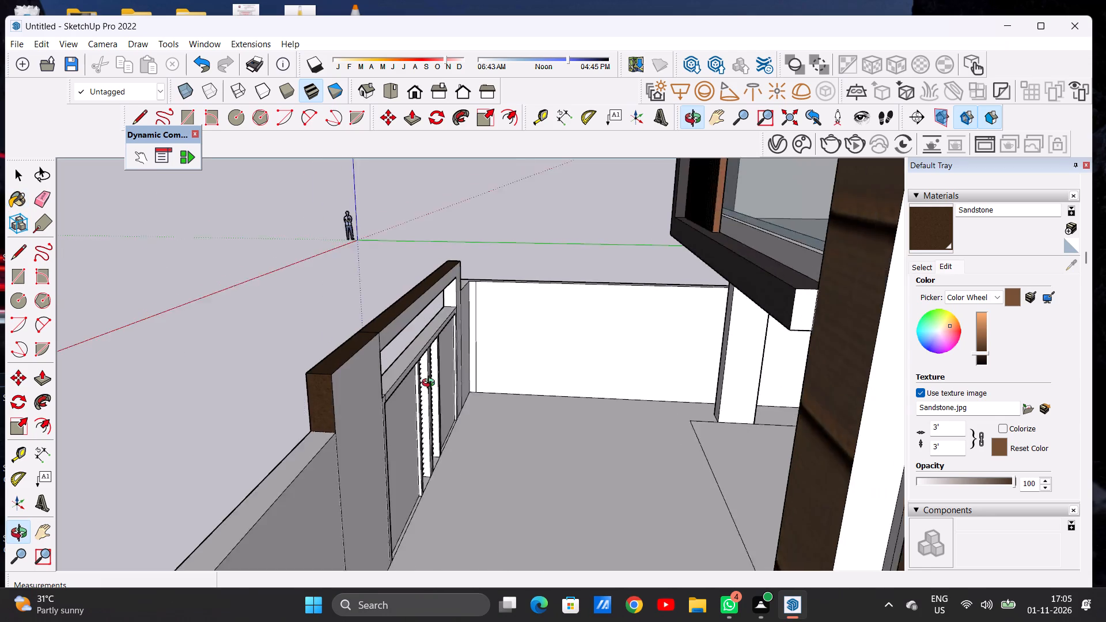
{"action": "middle_click_drag", "start_coordinate": [431, 384], "coordinate": [414, 388]}
{"action": "scroll", "coordinate": [343, 400], "scroll_direction": "up", "scroll_amount": 5}
{"action": "left_click", "coordinate": [321, 400]}
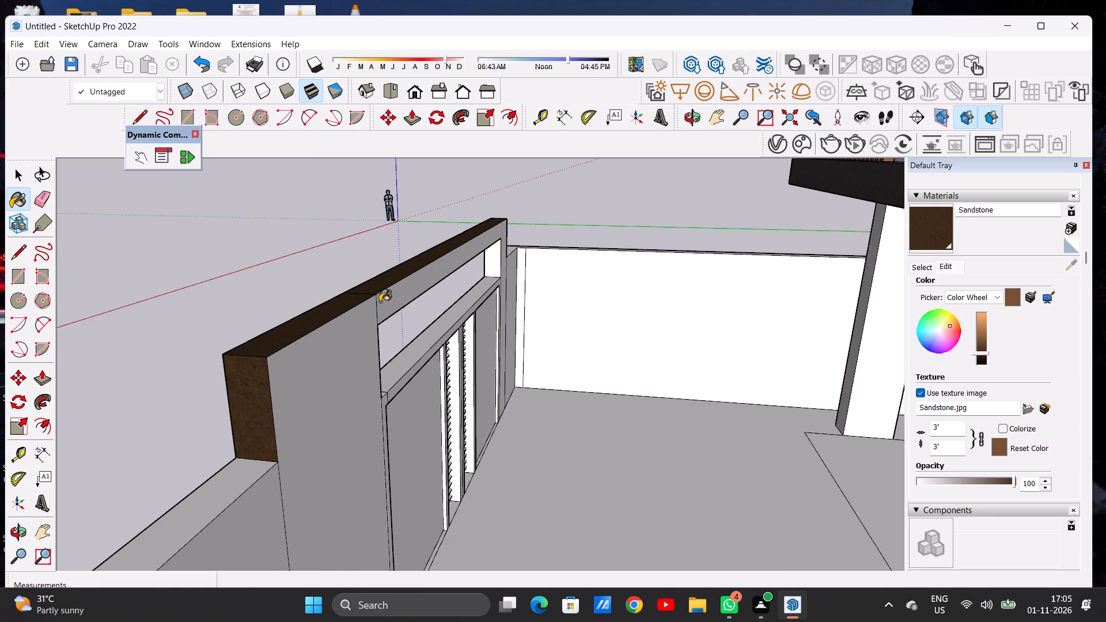
{"action": "left_click", "coordinate": [380, 302]}
{"action": "scroll", "coordinate": [522, 283], "scroll_direction": "up", "scroll_amount": 6}
{"action": "scroll", "coordinate": [491, 294], "scroll_direction": "down", "scroll_amount": 9}
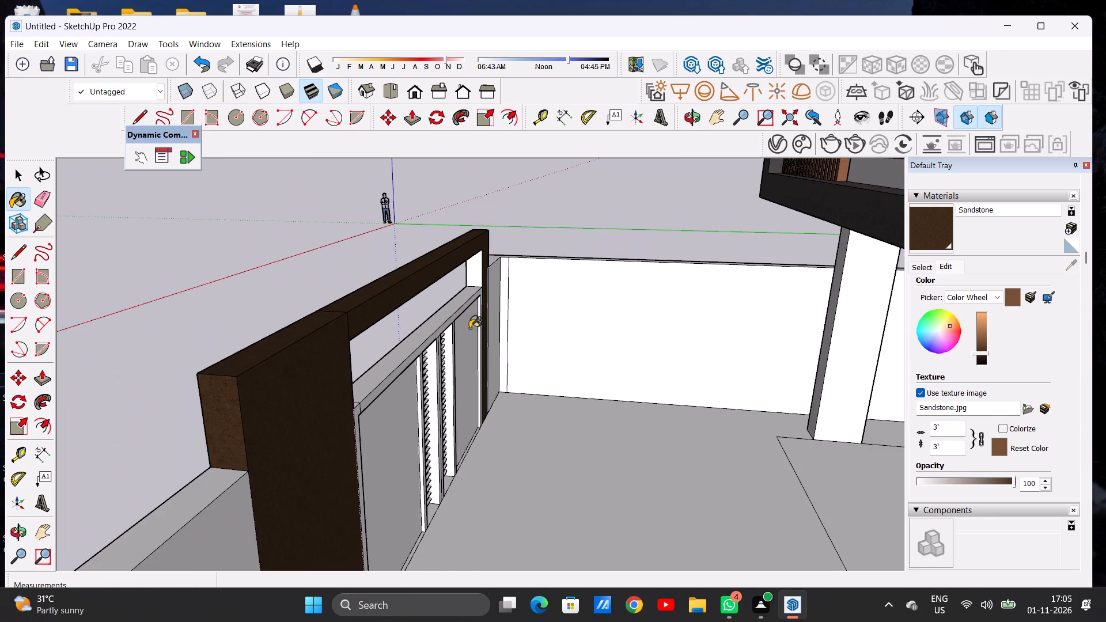
Repaint the front faces of the lower balcony's frame with the darkened Sandstone.
{"action": "middle_click_drag", "start_coordinate": [341, 365], "coordinate": [559, 350]}
{"action": "scroll", "coordinate": [471, 350], "scroll_direction": "down", "scroll_amount": 5}
{"action": "middle_click_drag", "start_coordinate": [453, 372], "coordinate": [631, 346]}
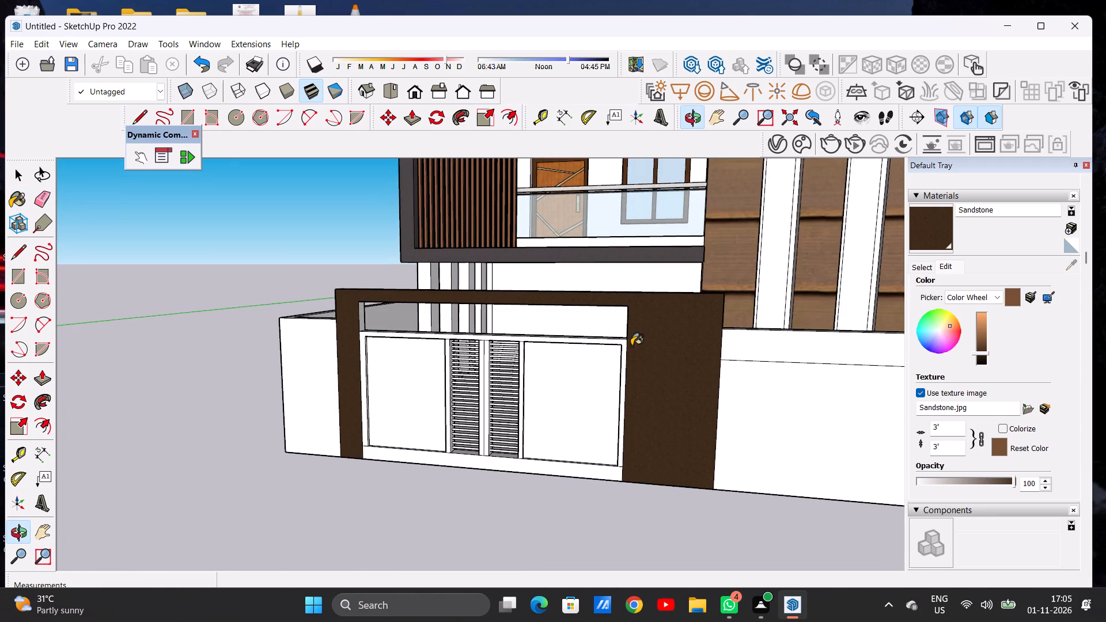
{"action": "scroll", "coordinate": [573, 358], "scroll_direction": "down", "scroll_amount": 8}
{"action": "middle_click_drag", "start_coordinate": [505, 381], "coordinate": [571, 379]}
{"action": "scroll", "coordinate": [544, 388], "scroll_direction": "down", "scroll_amount": 10}
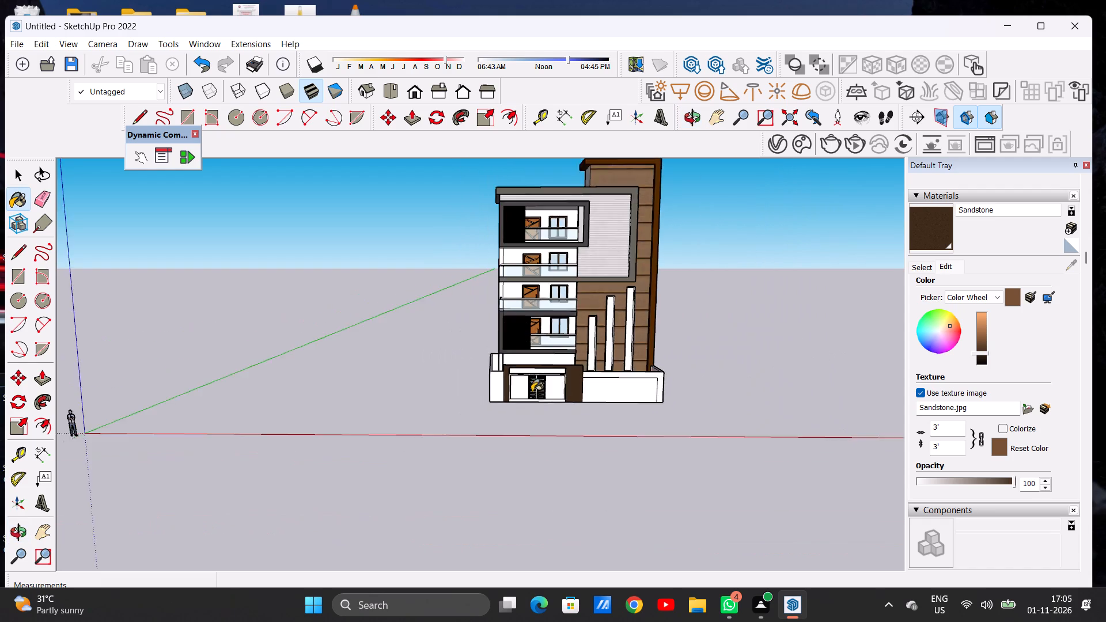
{"action": "scroll", "coordinate": [532, 392], "scroll_direction": "down", "scroll_amount": 6}
{"action": "scroll", "coordinate": [532, 338], "scroll_direction": "up", "scroll_amount": 20}
{"action": "scroll", "coordinate": [532, 338], "scroll_direction": "up", "scroll_amount": 3}
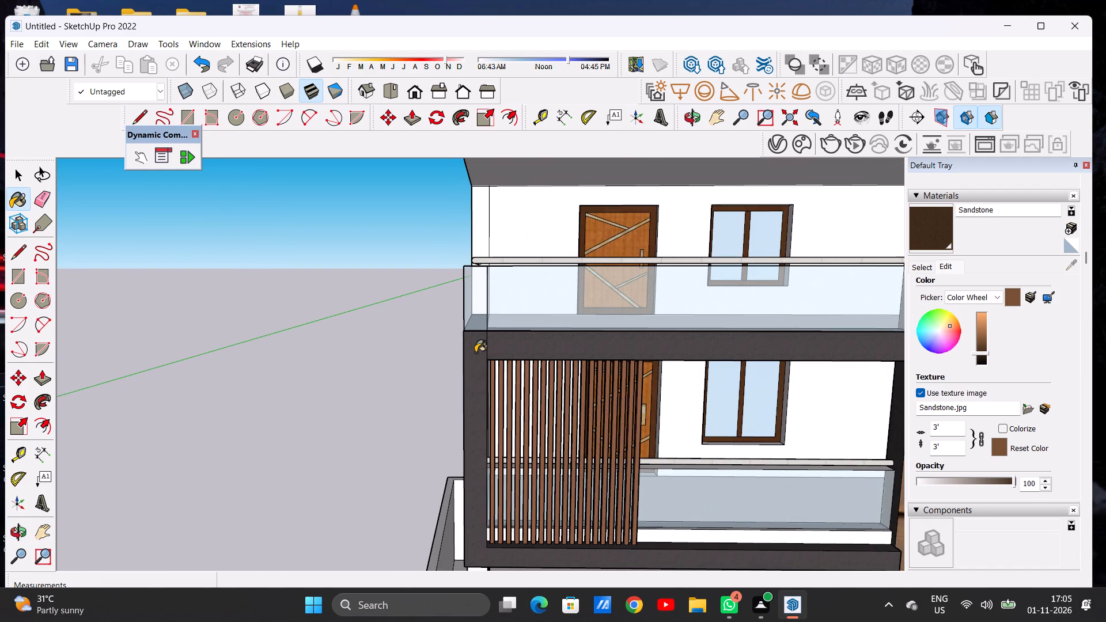
{"action": "left_click", "coordinate": [475, 352]}
{"action": "left_click", "coordinate": [507, 350]}
Repaint the front of the upper balcony's frame with the same dark Sandstone.
{"action": "scroll", "coordinate": [506, 350], "scroll_direction": "down", "scroll_amount": 4}
{"action": "scroll", "coordinate": [506, 350], "scroll_direction": "up", "scroll_amount": 1}
{"action": "scroll", "coordinate": [506, 350], "scroll_direction": "down", "scroll_amount": 1}
{"action": "scroll", "coordinate": [506, 350], "scroll_direction": "up", "scroll_amount": 1}
{"action": "scroll", "coordinate": [506, 350], "scroll_direction": "down", "scroll_amount": 6}
{"action": "middle_click_drag", "start_coordinate": [465, 373], "coordinate": [479, 375]}
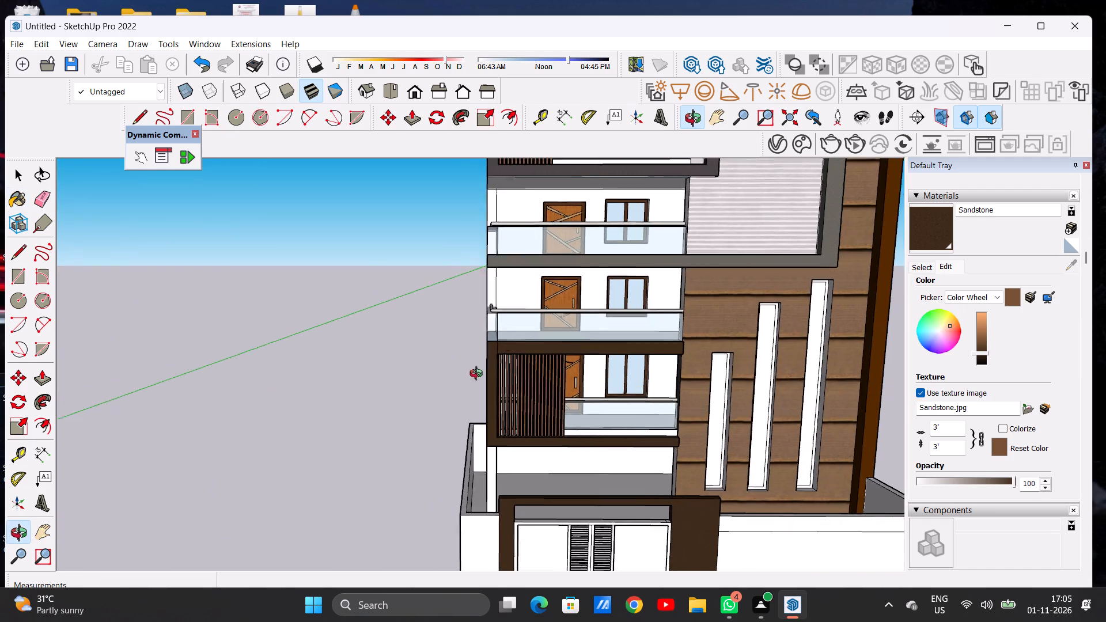
{"action": "middle_click_drag", "start_coordinate": [479, 375], "coordinate": [512, 475]}
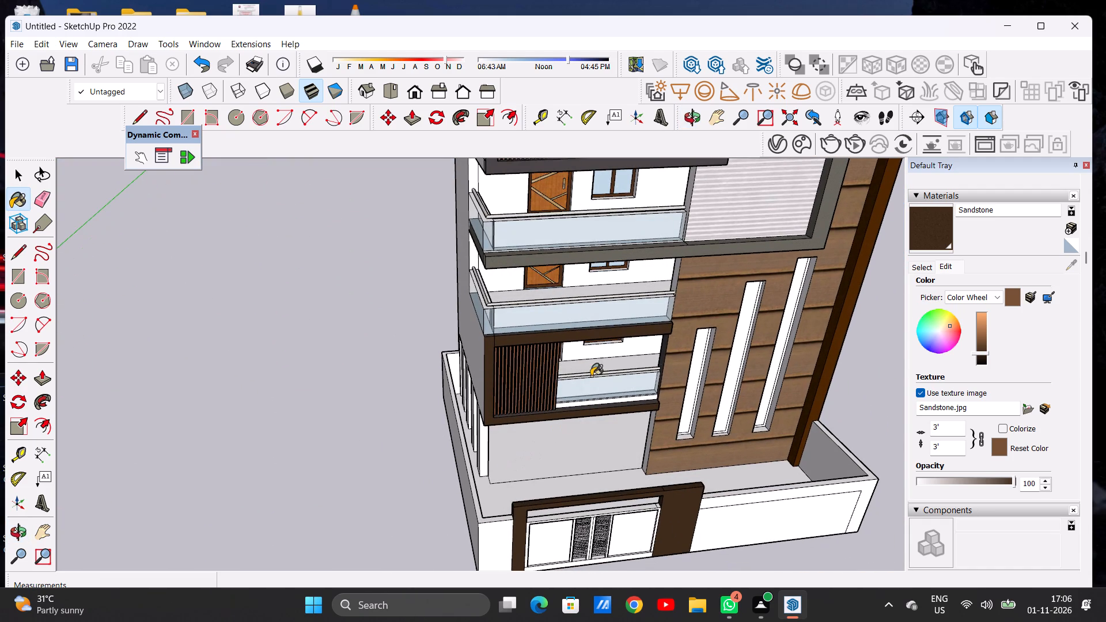
{"action": "middle_click_drag", "start_coordinate": [556, 368], "coordinate": [531, 336]}
{"action": "middle_click", "coordinate": [531, 335]}
{"action": "scroll", "coordinate": [475, 349], "scroll_direction": "down", "scroll_amount": 5}
{"action": "scroll", "coordinate": [485, 234], "scroll_direction": "up", "scroll_amount": 6}
{"action": "scroll", "coordinate": [484, 234], "scroll_direction": "down", "scroll_amount": 1}
{"action": "scroll", "coordinate": [484, 234], "scroll_direction": "up", "scroll_amount": 1}
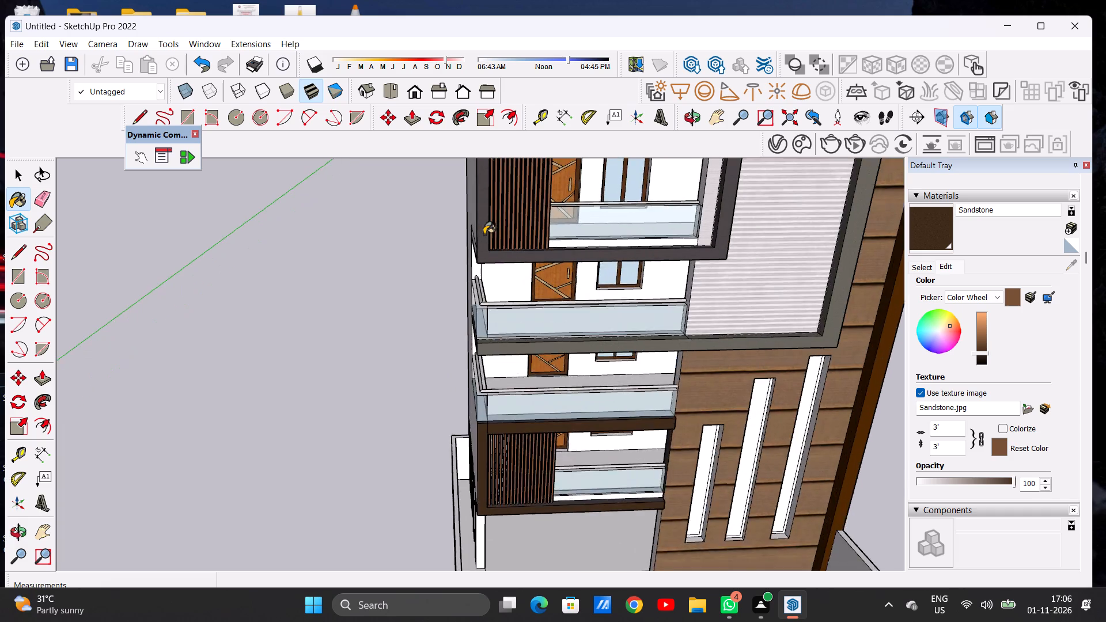
{"action": "scroll", "coordinate": [484, 234], "scroll_direction": "up", "scroll_amount": 3}
{"action": "left_click", "coordinate": [483, 244]}
Paint the upper balcony frame's side faces beside the ribbed white wall panel with the dark Sandstone.
{"action": "scroll", "coordinate": [476, 282], "scroll_direction": "down", "scroll_amount": 13}
{"action": "middle_click_drag", "start_coordinate": [530, 284], "coordinate": [530, 293]}
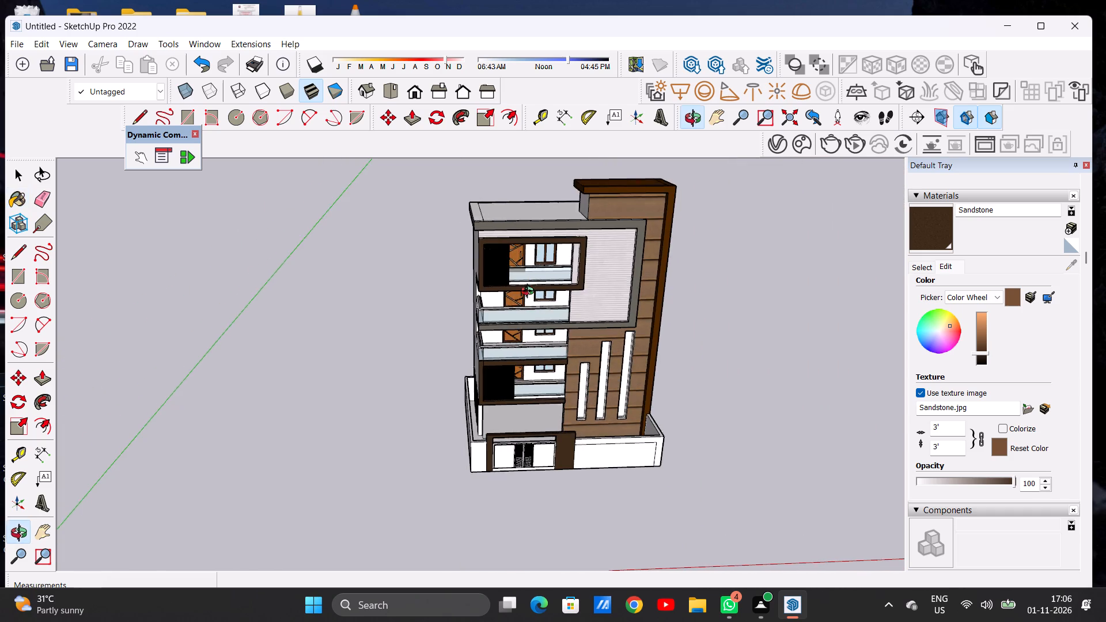
{"action": "middle_click_drag", "start_coordinate": [530, 293], "coordinate": [529, 216]}
{"action": "scroll", "coordinate": [588, 276], "scroll_direction": "up", "scroll_amount": 7}
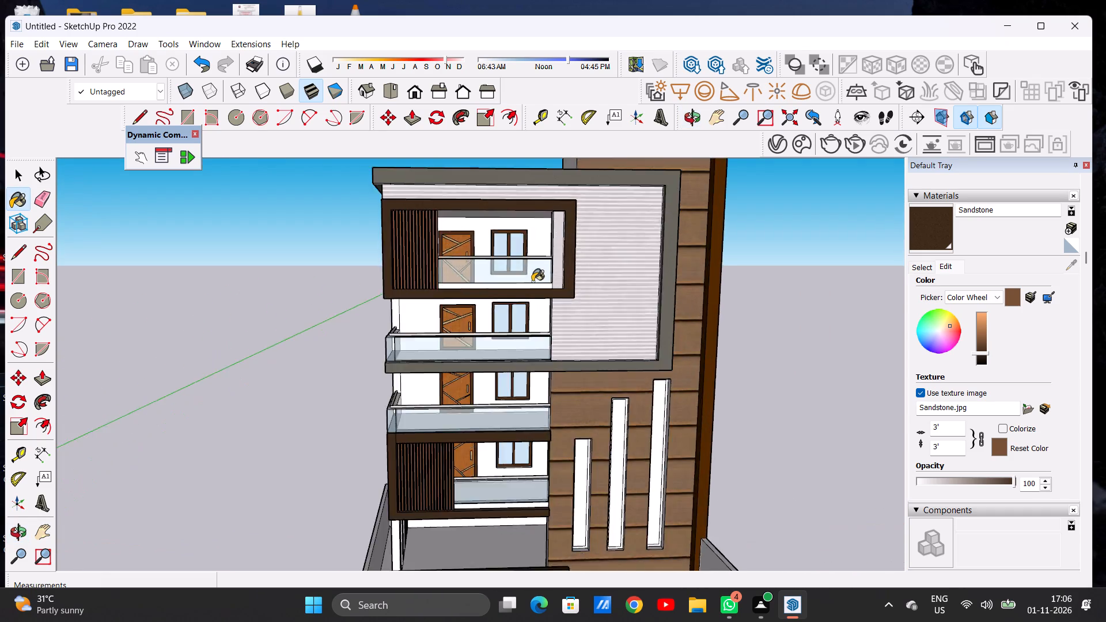
{"action": "scroll", "coordinate": [532, 282], "scroll_direction": "up", "scroll_amount": 12}
{"action": "middle_click_drag", "start_coordinate": [660, 289], "coordinate": [442, 308]}
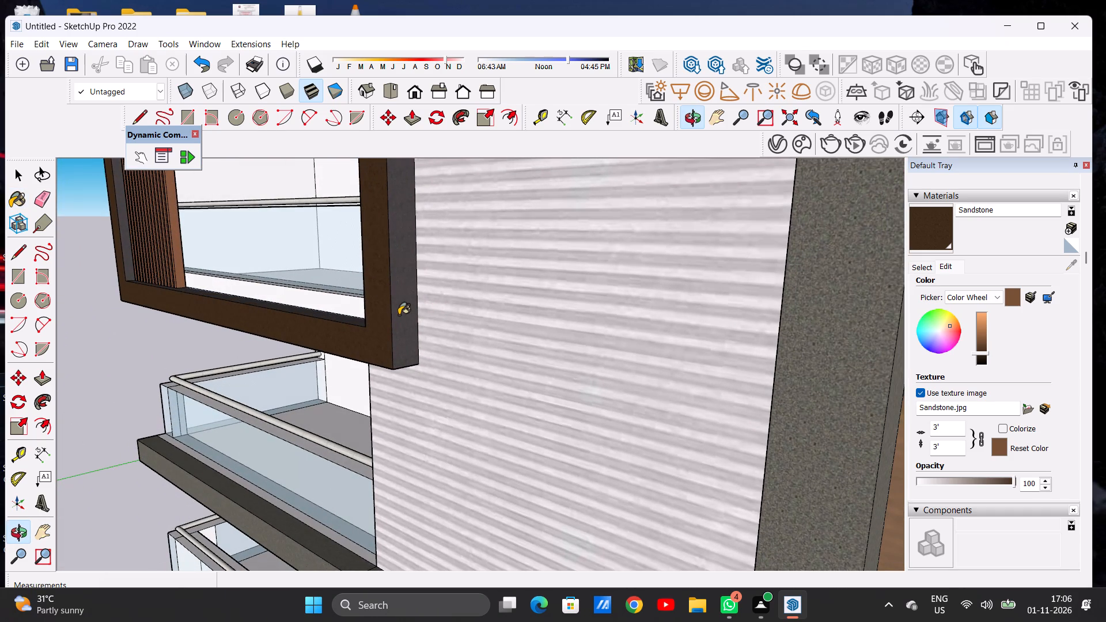
{"action": "left_click", "coordinate": [399, 315]}
{"action": "scroll", "coordinate": [476, 298], "scroll_direction": "down", "scroll_amount": 16}
{"action": "scroll", "coordinate": [502, 288], "scroll_direction": "up", "scroll_amount": 1}
{"action": "scroll", "coordinate": [502, 288], "scroll_direction": "down", "scroll_amount": 3}
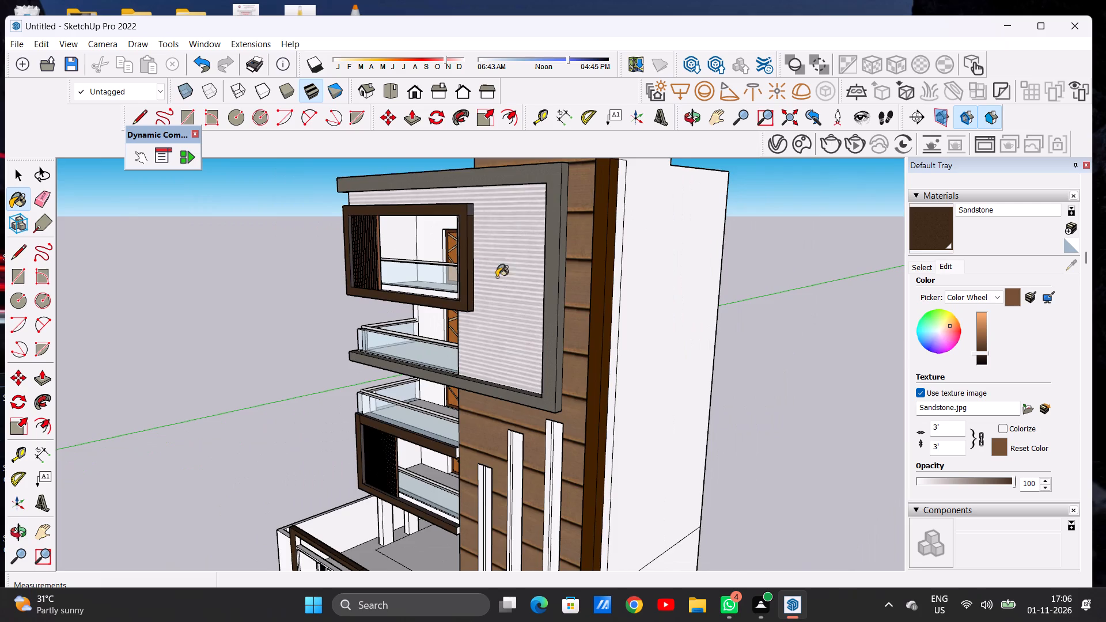
{"action": "scroll", "coordinate": [472, 214], "scroll_direction": "up", "scroll_amount": 14}
{"action": "left_click", "coordinate": [475, 219]}
Paint the lower balcony frame's end faces beside the wood cladding and its inner faces with the dark Sandstone.
{"action": "scroll", "coordinate": [495, 222], "scroll_direction": "down", "scroll_amount": 1}
{"action": "scroll", "coordinate": [497, 223], "scroll_direction": "up", "scroll_amount": 1}
{"action": "scroll", "coordinate": [498, 223], "scroll_direction": "down", "scroll_amount": 14}
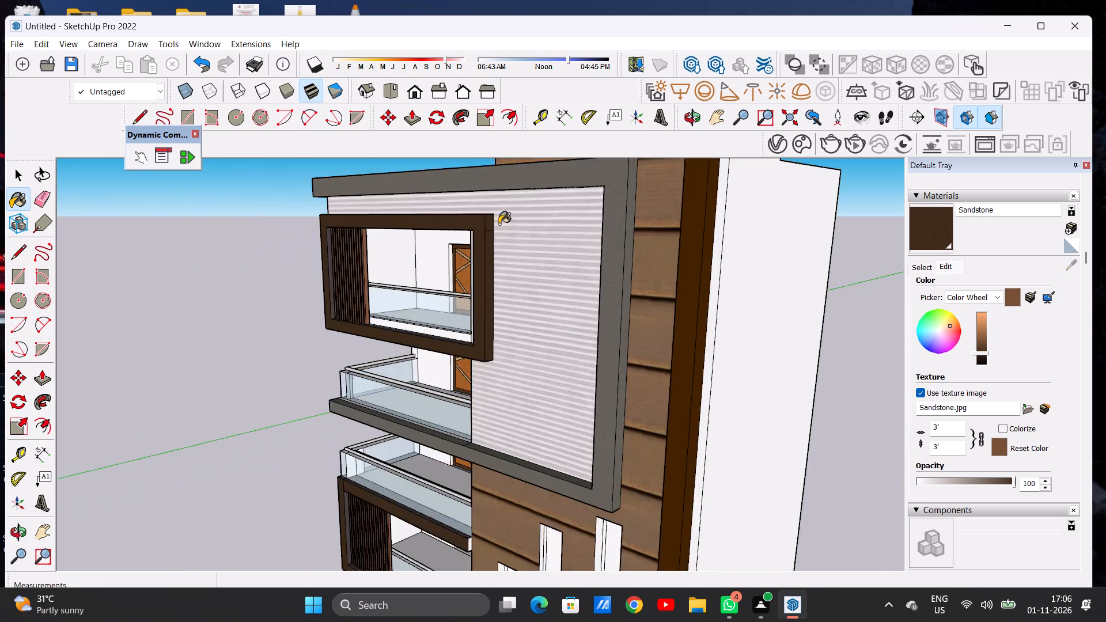
{"action": "scroll", "coordinate": [499, 224], "scroll_direction": "down", "scroll_amount": 12}
{"action": "scroll", "coordinate": [487, 368], "scroll_direction": "up", "scroll_amount": 16}
{"action": "scroll", "coordinate": [485, 266], "scroll_direction": "up", "scroll_amount": 3}
{"action": "scroll", "coordinate": [494, 251], "scroll_direction": "down", "scroll_amount": 1}
{"action": "scroll", "coordinate": [494, 250], "scroll_direction": "up", "scroll_amount": 1}
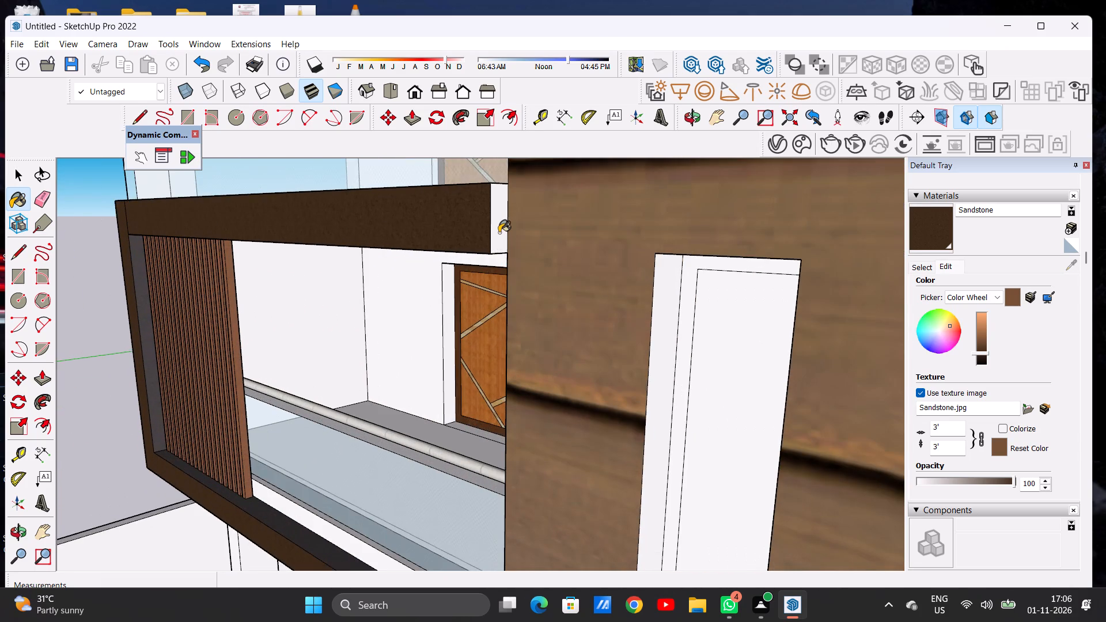
{"action": "left_click", "coordinate": [499, 233]}
{"action": "scroll", "coordinate": [499, 233], "scroll_direction": "down", "scroll_amount": 9}
{"action": "scroll", "coordinate": [495, 495], "scroll_direction": "up", "scroll_amount": 6}
{"action": "left_click", "coordinate": [497, 508]}
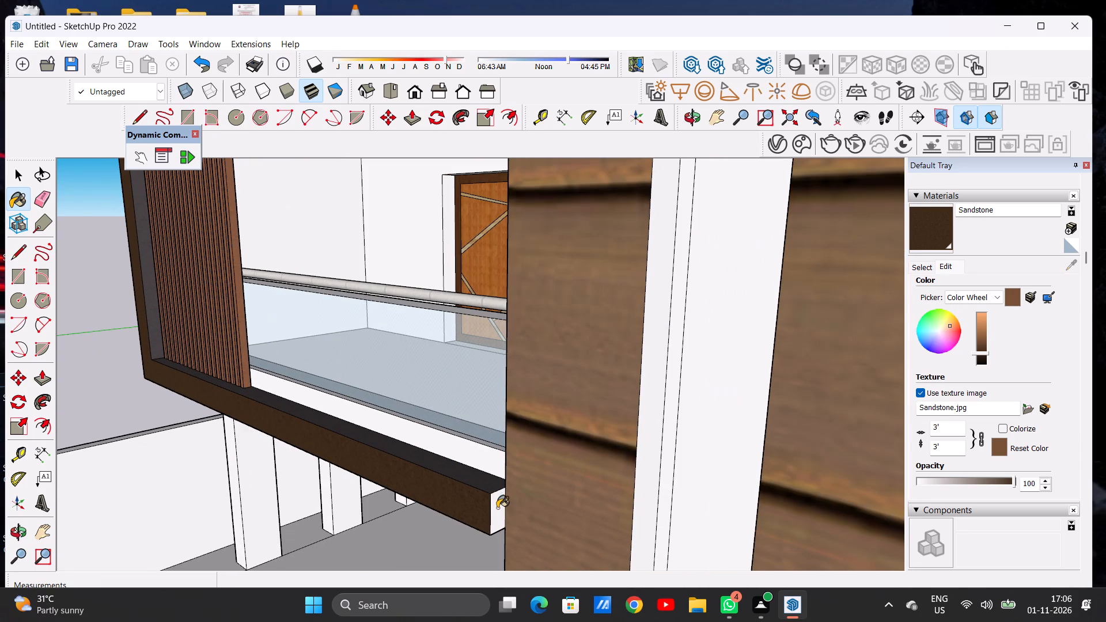
{"action": "left_click", "coordinate": [481, 475]}
{"action": "scroll", "coordinate": [517, 438], "scroll_direction": "down", "scroll_amount": 12}
{"action": "middle_click_drag", "start_coordinate": [355, 396], "coordinate": [440, 399]}
{"action": "scroll", "coordinate": [325, 389], "scroll_direction": "up", "scroll_amount": 11}
{"action": "left_click", "coordinate": [314, 386]}
Paint the upper balcony frame's outer side, flush with the building's side wall, and its top with the dark Sandstone.
{"action": "middle_click_drag", "start_coordinate": [287, 395], "coordinate": [367, 395]}
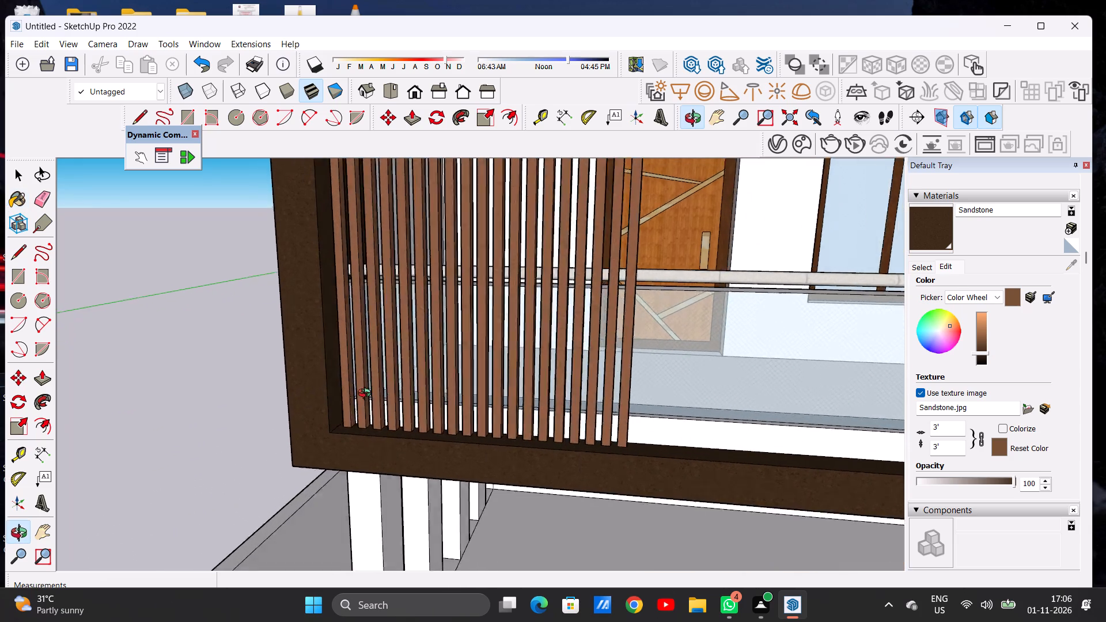
{"action": "middle_click_drag", "start_coordinate": [367, 395], "coordinate": [626, 378]}
{"action": "scroll", "coordinate": [540, 395], "scroll_direction": "down", "scroll_amount": 8}
{"action": "scroll", "coordinate": [514, 411], "scroll_direction": "down", "scroll_amount": 14}
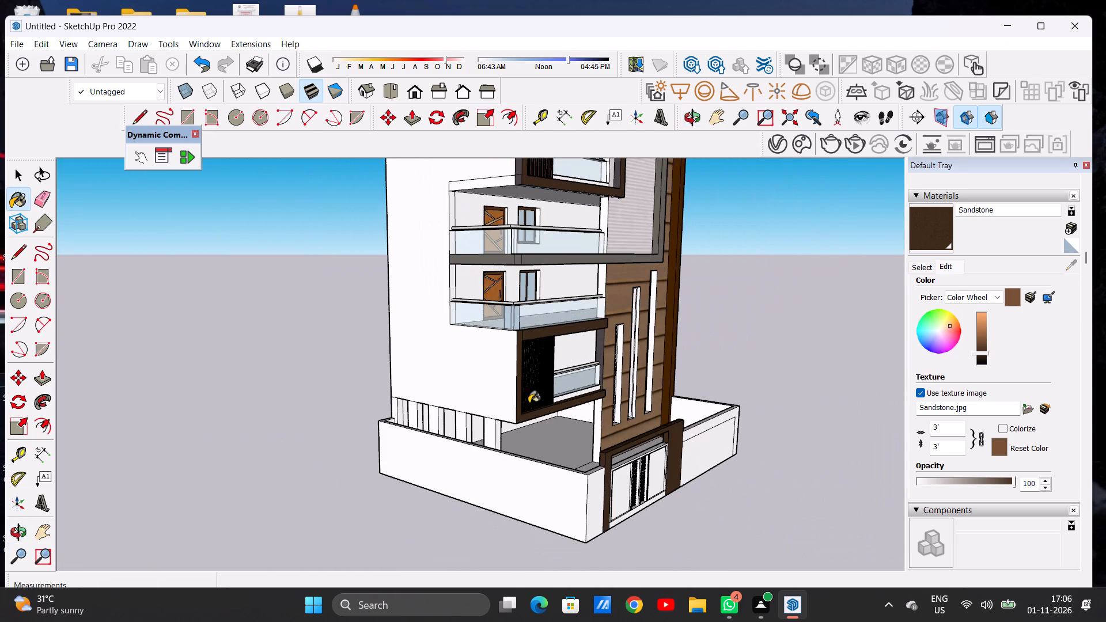
{"action": "middle_click_drag", "start_coordinate": [582, 381], "coordinate": [574, 416]}
{"action": "scroll", "coordinate": [545, 403], "scroll_direction": "down", "scroll_amount": 6}
{"action": "scroll", "coordinate": [535, 270], "scroll_direction": "up", "scroll_amount": 5}
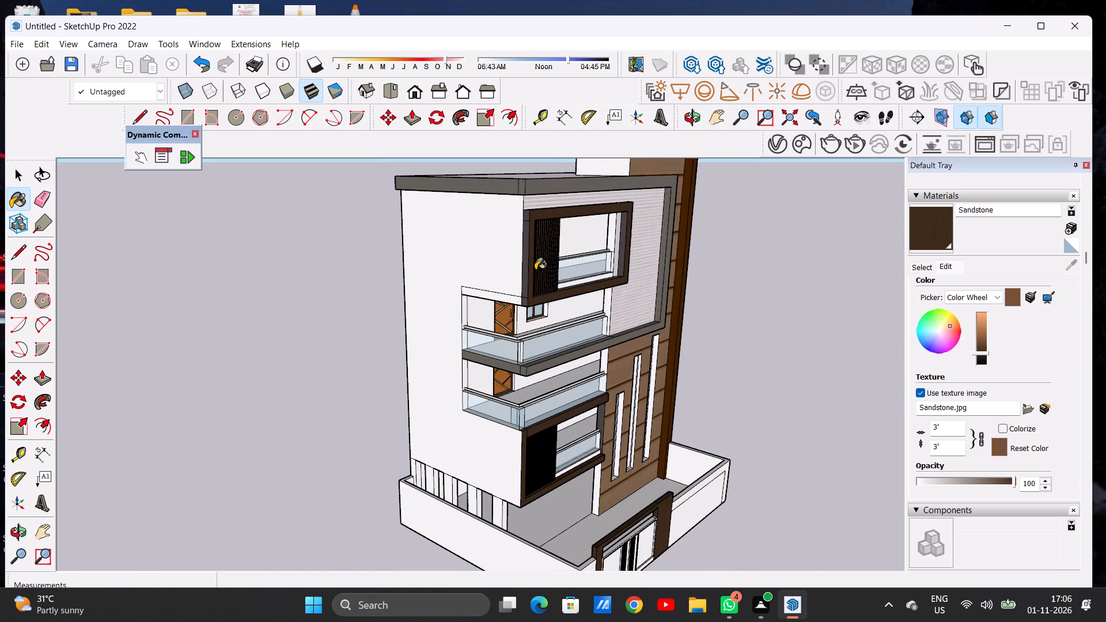
{"action": "scroll", "coordinate": [535, 270], "scroll_direction": "up", "scroll_amount": 8}
{"action": "scroll", "coordinate": [521, 308], "scroll_direction": "down", "scroll_amount": 1}
{"action": "scroll", "coordinate": [521, 308], "scroll_direction": "up", "scroll_amount": 5}
{"action": "left_click", "coordinate": [542, 311]}
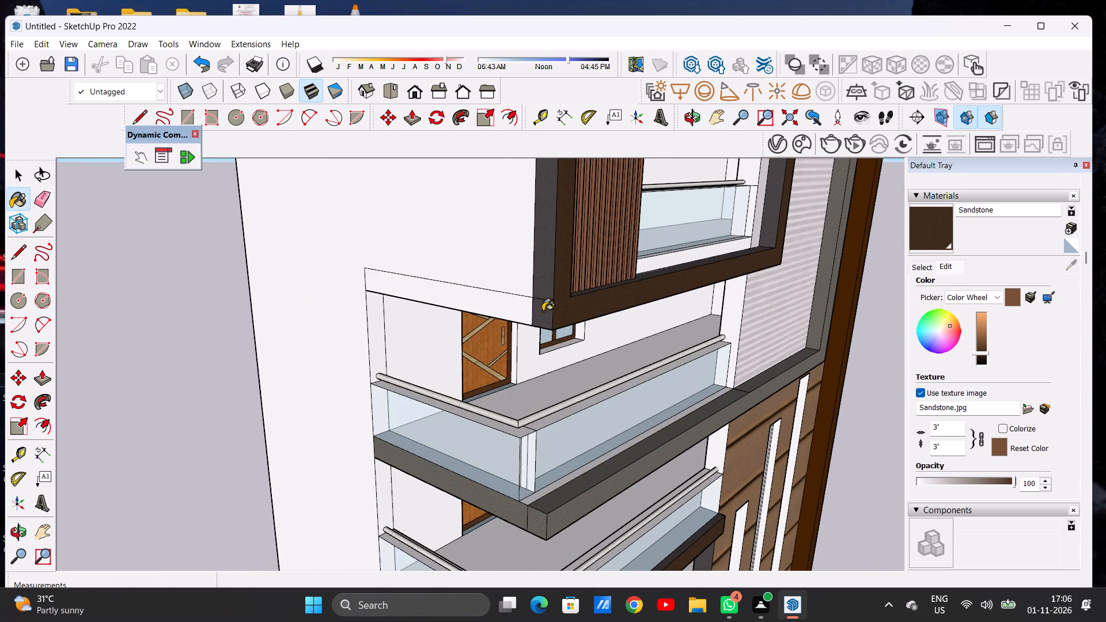
{"action": "left_click", "coordinate": [546, 291]}
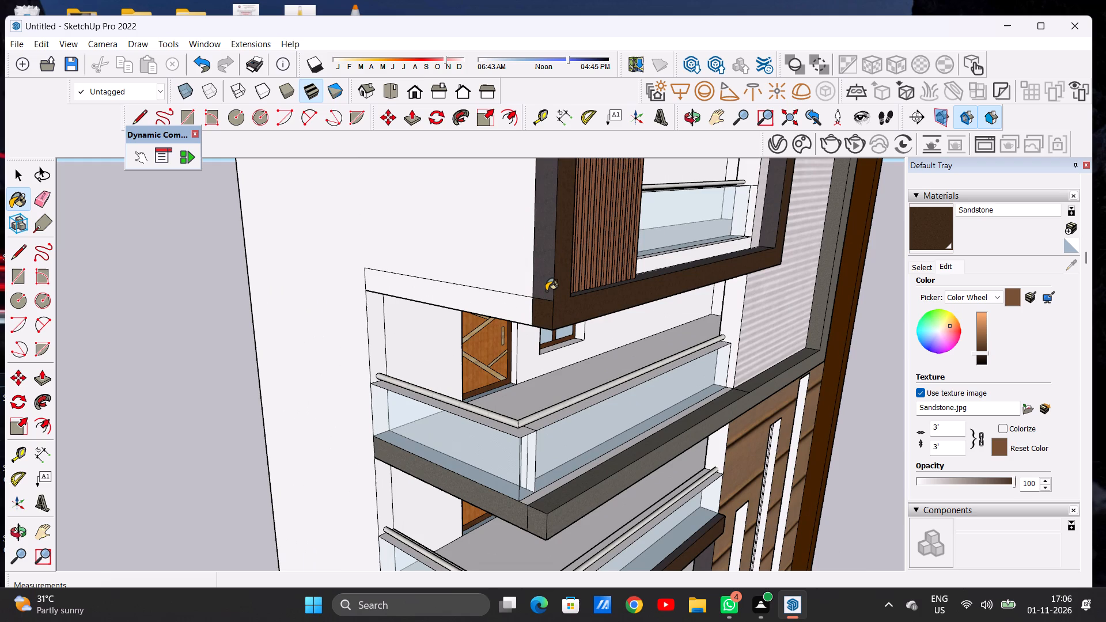
{"action": "scroll", "coordinate": [547, 312], "scroll_direction": "down", "scroll_amount": 12}
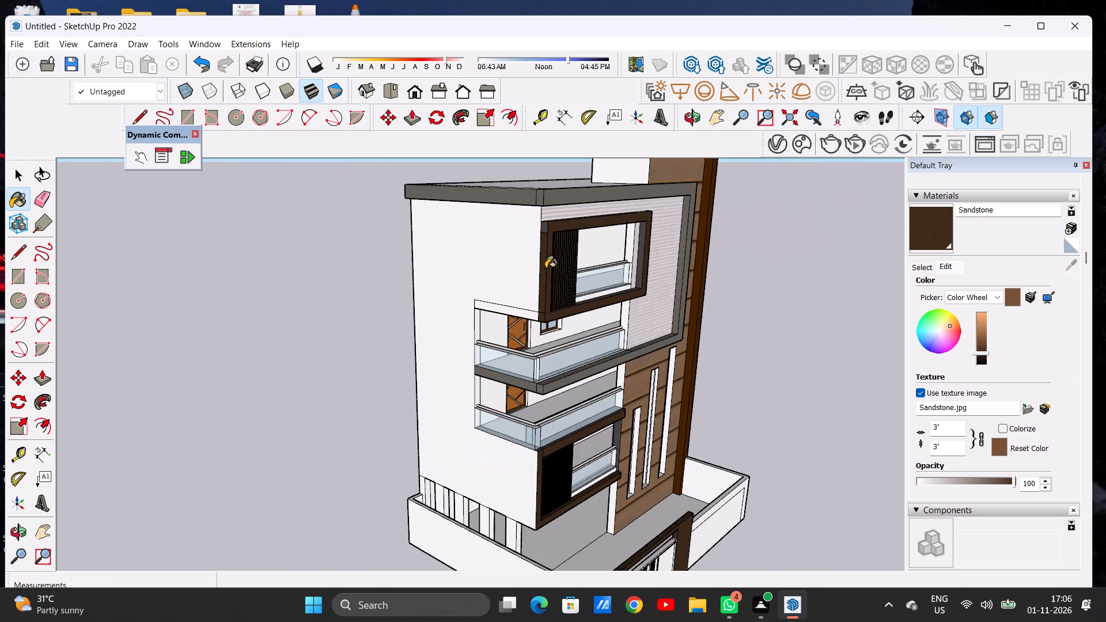
{"action": "scroll", "coordinate": [550, 230], "scroll_direction": "up", "scroll_amount": 13}
{"action": "left_click", "coordinate": [540, 225]}
{"action": "middle_click_drag", "start_coordinate": [550, 206], "coordinate": [557, 275]}
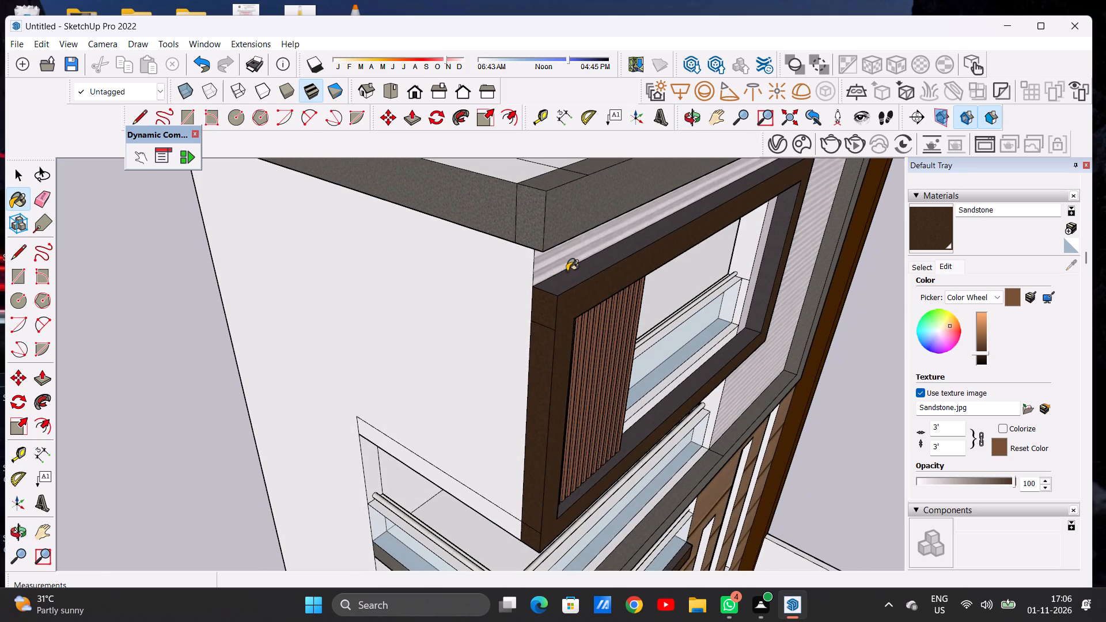
{"action": "left_click", "coordinate": [559, 283]}
{"action": "scroll", "coordinate": [507, 293], "scroll_direction": "down", "scroll_amount": 12}
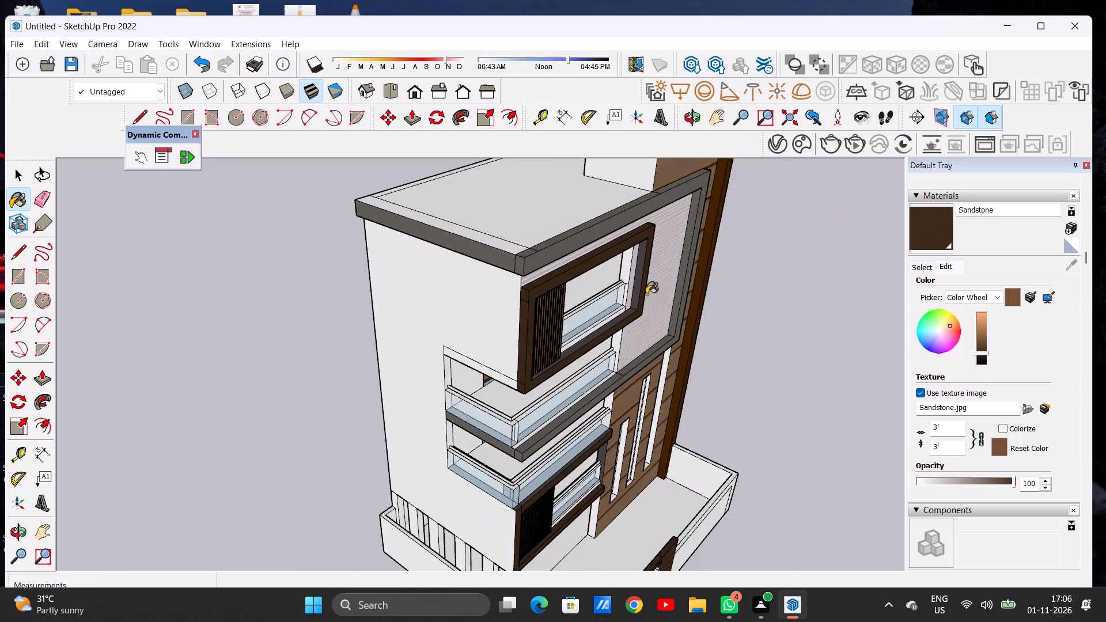
Examine the building's front facade, the gate surround and boundary wall from several distances for surfaces still unpainted.
{"action": "middle_click_drag", "start_coordinate": [646, 294], "coordinate": [419, 226]}
{"action": "scroll", "coordinate": [489, 270], "scroll_direction": "down", "scroll_amount": 5}
{"action": "scroll", "coordinate": [514, 271], "scroll_direction": "up", "scroll_amount": 1}
{"action": "scroll", "coordinate": [520, 271], "scroll_direction": "down", "scroll_amount": 7}
{"action": "middle_click_drag", "start_coordinate": [550, 356], "coordinate": [546, 352]}
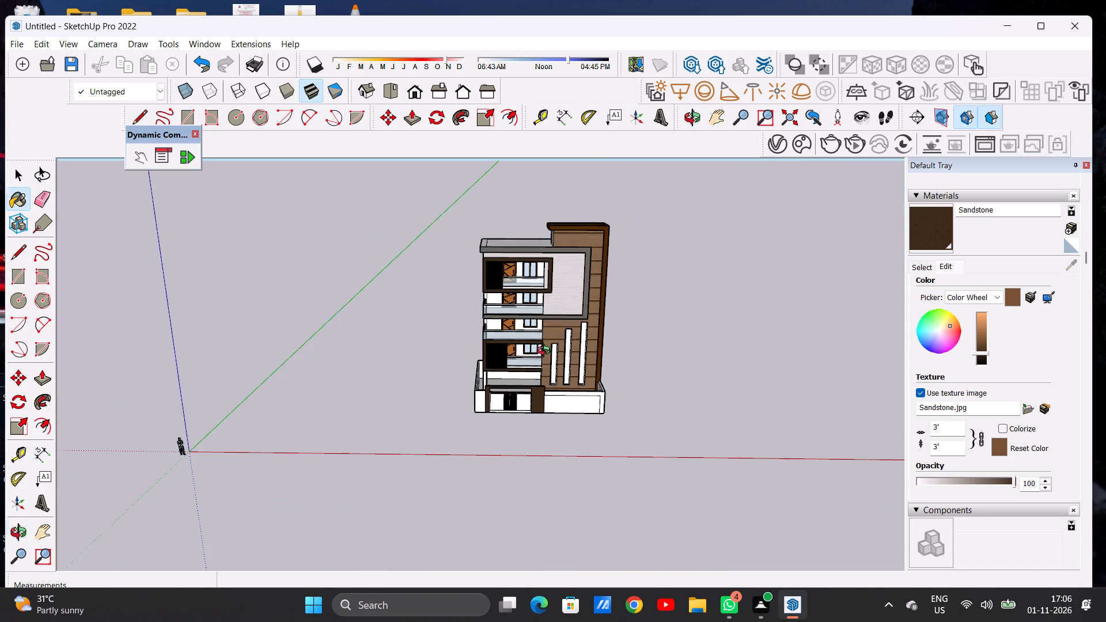
{"action": "middle_click_drag", "start_coordinate": [546, 352], "coordinate": [533, 305]}
{"action": "scroll", "coordinate": [541, 419], "scroll_direction": "up", "scroll_amount": 7}
{"action": "scroll", "coordinate": [541, 420], "scroll_direction": "down", "scroll_amount": 1}
{"action": "scroll", "coordinate": [518, 352], "scroll_direction": "up", "scroll_amount": 3}
{"action": "scroll", "coordinate": [518, 352], "scroll_direction": "down", "scroll_amount": 1}
{"action": "scroll", "coordinate": [518, 352], "scroll_direction": "up", "scroll_amount": 1}
{"action": "scroll", "coordinate": [518, 352], "scroll_direction": "down", "scroll_amount": 1}
{"action": "scroll", "coordinate": [518, 352], "scroll_direction": "up", "scroll_amount": 7}
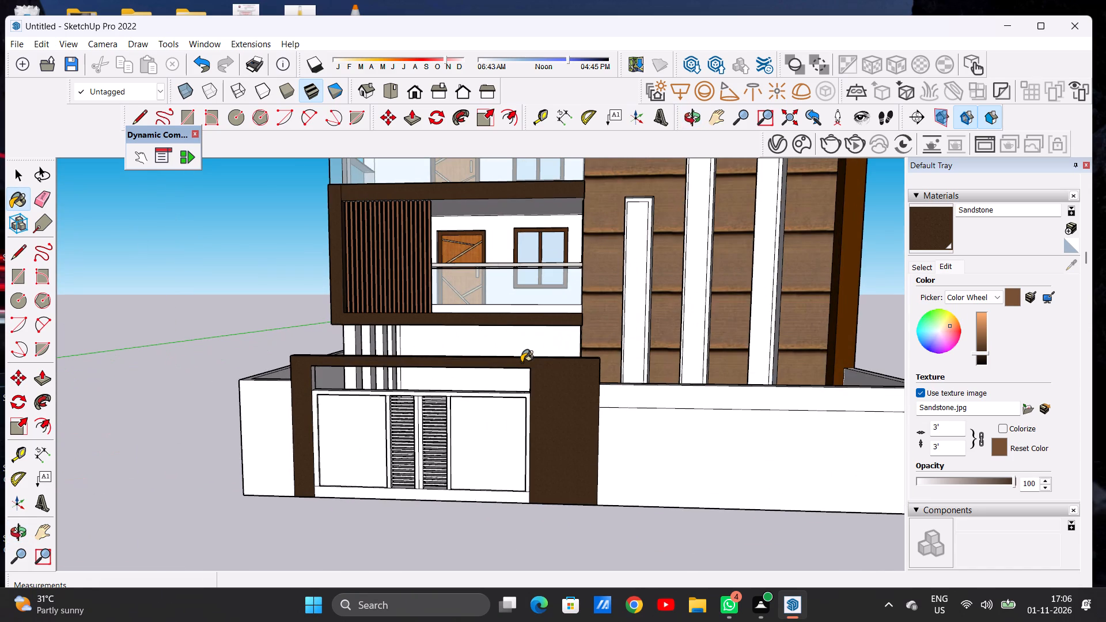
{"action": "scroll", "coordinate": [667, 410], "scroll_direction": "up", "scroll_amount": 7}
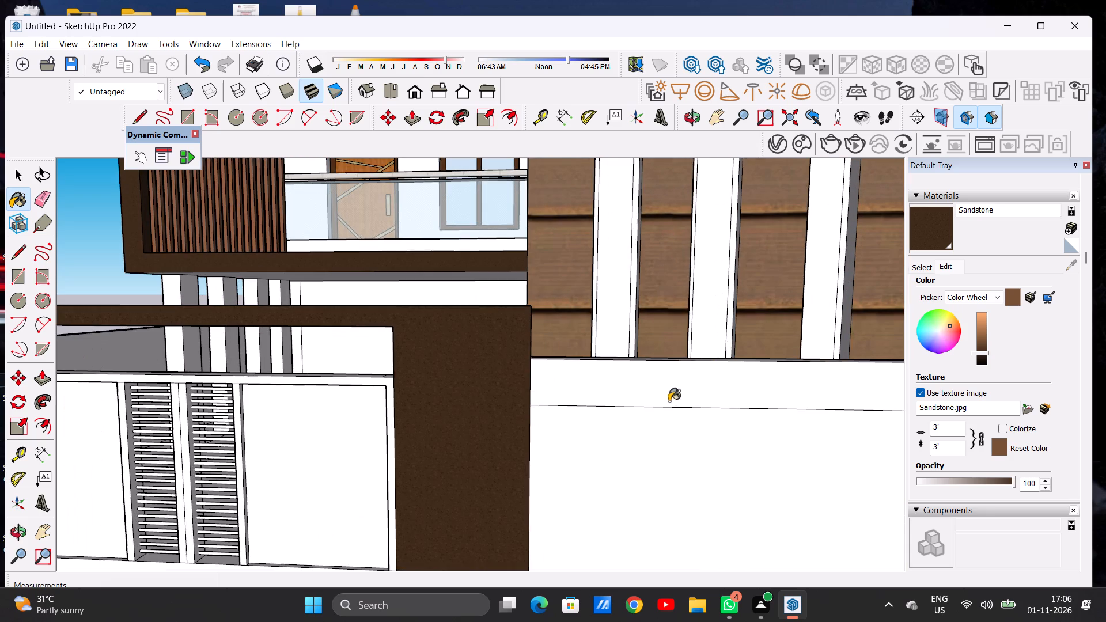
{"action": "scroll", "coordinate": [468, 385], "scroll_direction": "down", "scroll_amount": 15}
{"action": "scroll", "coordinate": [606, 372], "scroll_direction": "up", "scroll_amount": 4}
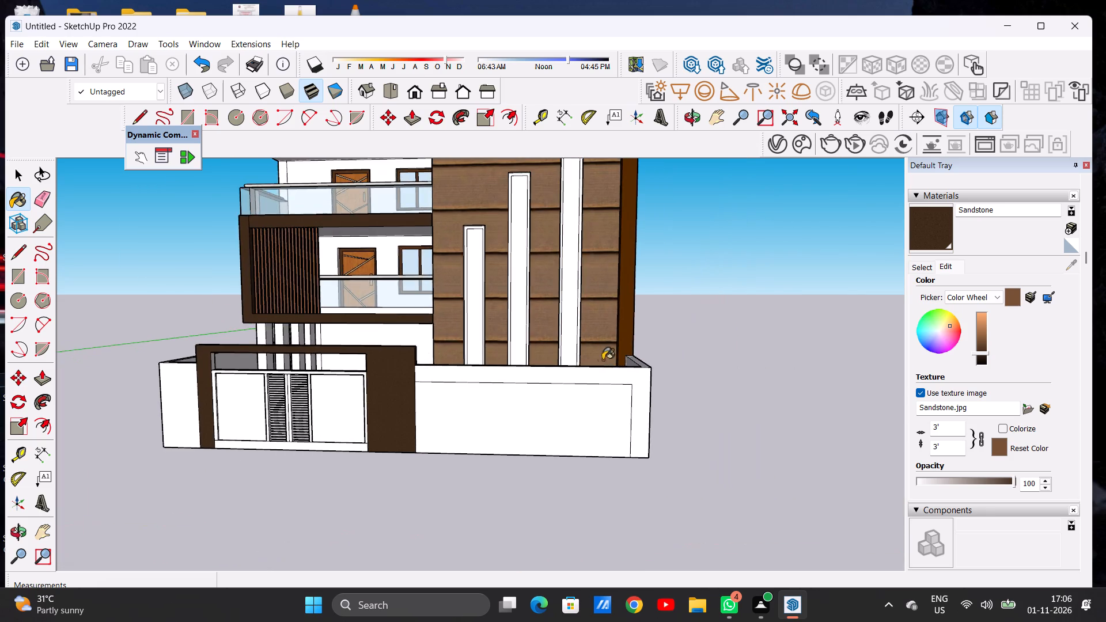
{"action": "middle_click_drag", "start_coordinate": [603, 366], "coordinate": [643, 369]}
{"action": "scroll", "coordinate": [616, 420], "scroll_direction": "down", "scroll_amount": 4}
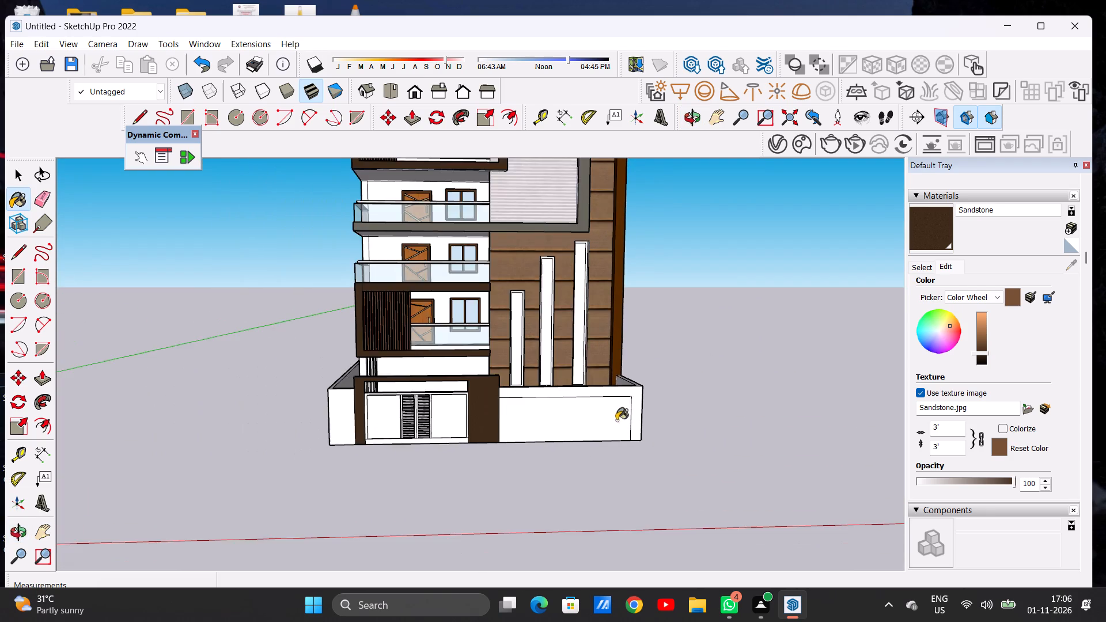
{"action": "scroll", "coordinate": [616, 420], "scroll_direction": "down", "scroll_amount": 9}
{"action": "key", "text": "space"}
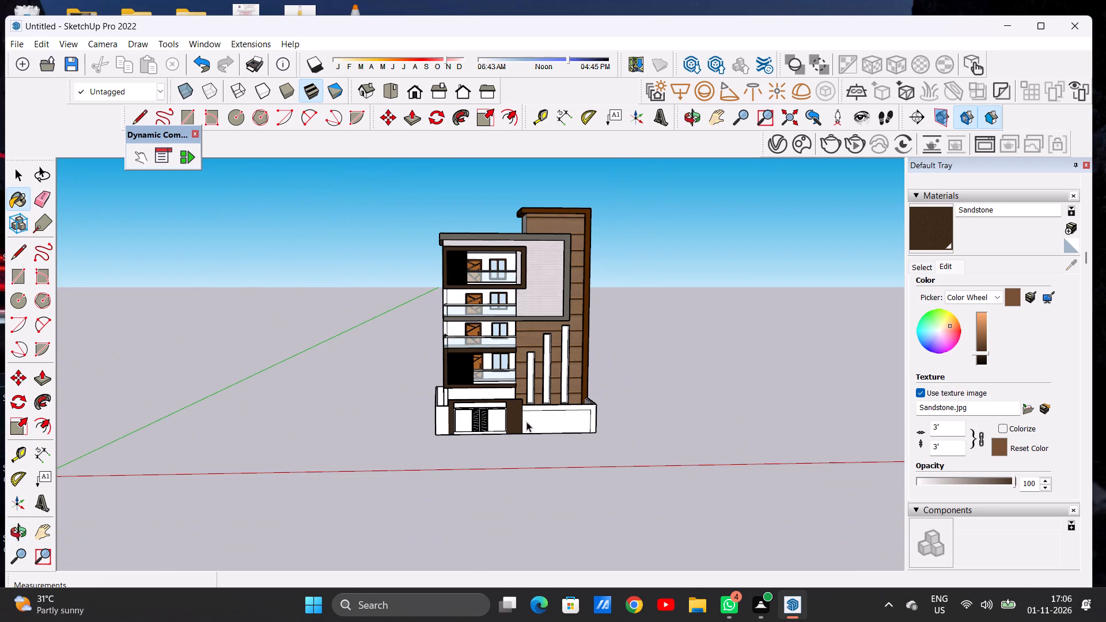
{"action": "scroll", "coordinate": [518, 386], "scroll_direction": "up", "scroll_amount": 3}
{"action": "scroll", "coordinate": [518, 386], "scroll_direction": "down", "scroll_amount": 1}
{"action": "scroll", "coordinate": [518, 386], "scroll_direction": "up", "scroll_amount": 3}
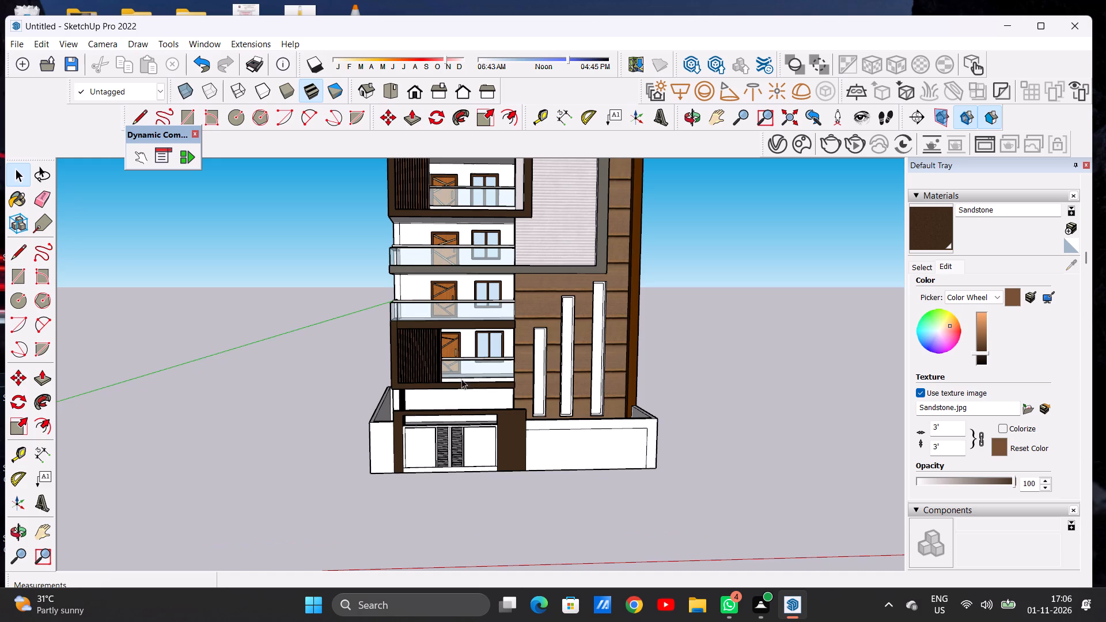
{"action": "scroll", "coordinate": [450, 373], "scroll_direction": "down", "scroll_amount": 6}
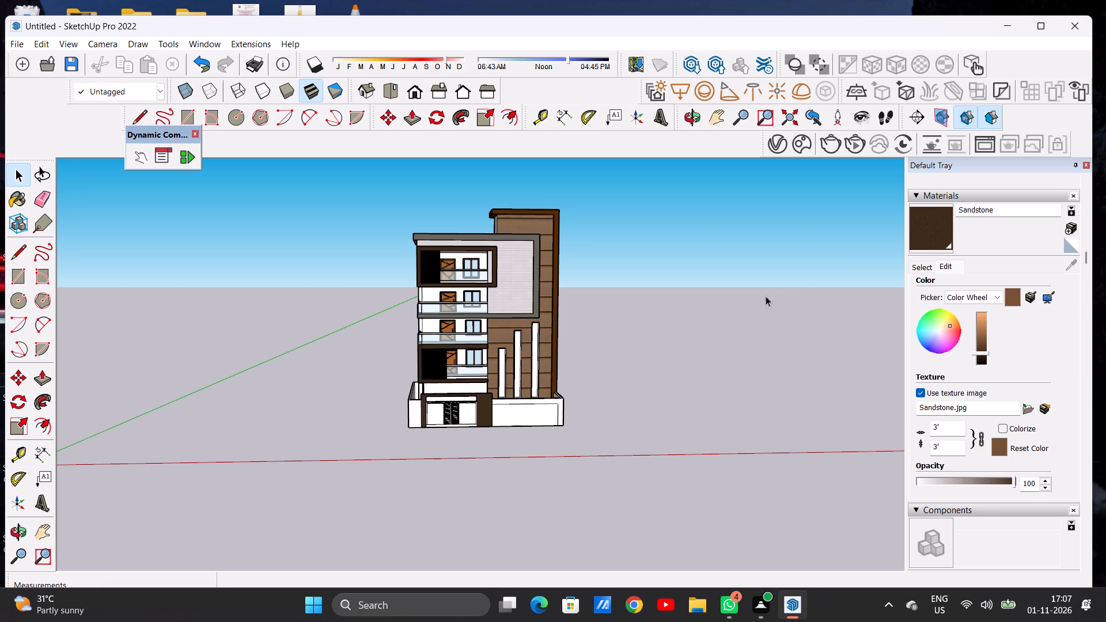
Paint the back wall of the balcony directly above the lower framed balcony with Carrera Marble from the Stone materials.
{"action": "left_click", "coordinate": [919, 266]}
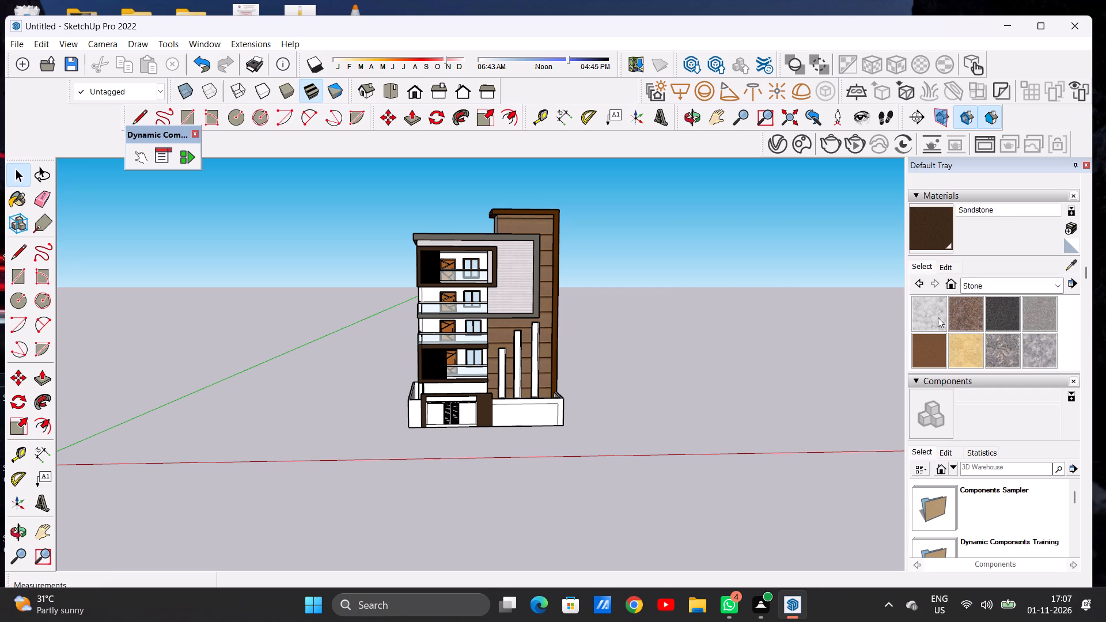
{"action": "left_click", "coordinate": [935, 314]}
{"action": "scroll", "coordinate": [428, 332], "scroll_direction": "up", "scroll_amount": 3}
{"action": "scroll", "coordinate": [426, 333], "scroll_direction": "down", "scroll_amount": 1}
{"action": "scroll", "coordinate": [426, 333], "scroll_direction": "up", "scroll_amount": 2}
{"action": "scroll", "coordinate": [426, 333], "scroll_direction": "down", "scroll_amount": 1}
{"action": "scroll", "coordinate": [426, 333], "scroll_direction": "up", "scroll_amount": 15}
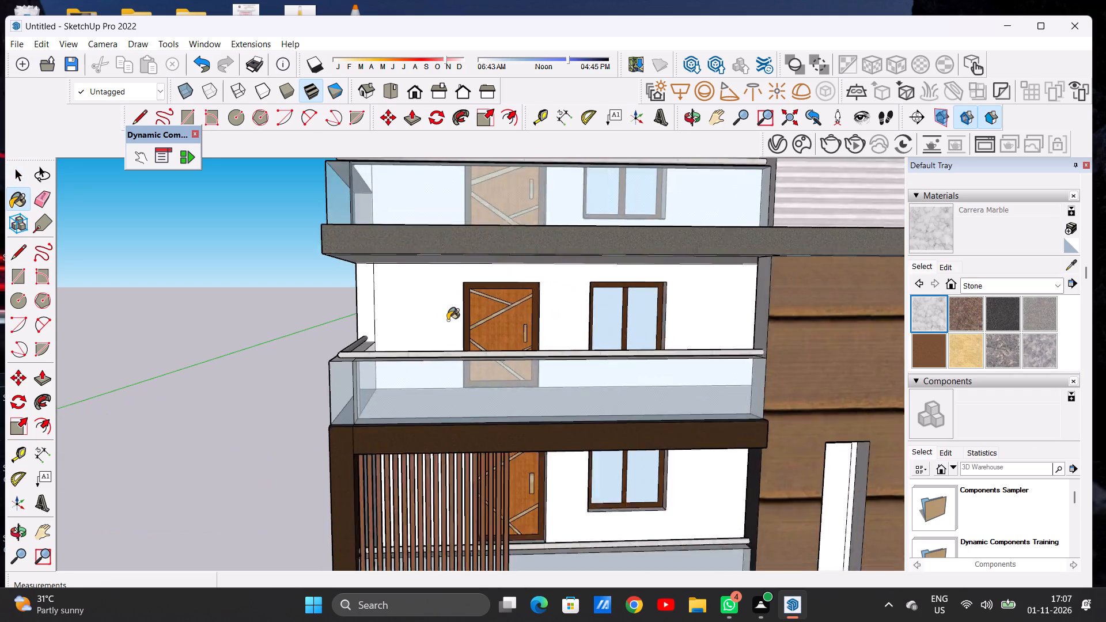
{"action": "scroll", "coordinate": [448, 320], "scroll_direction": "up", "scroll_amount": 1}
{"action": "left_click", "coordinate": [440, 317]}
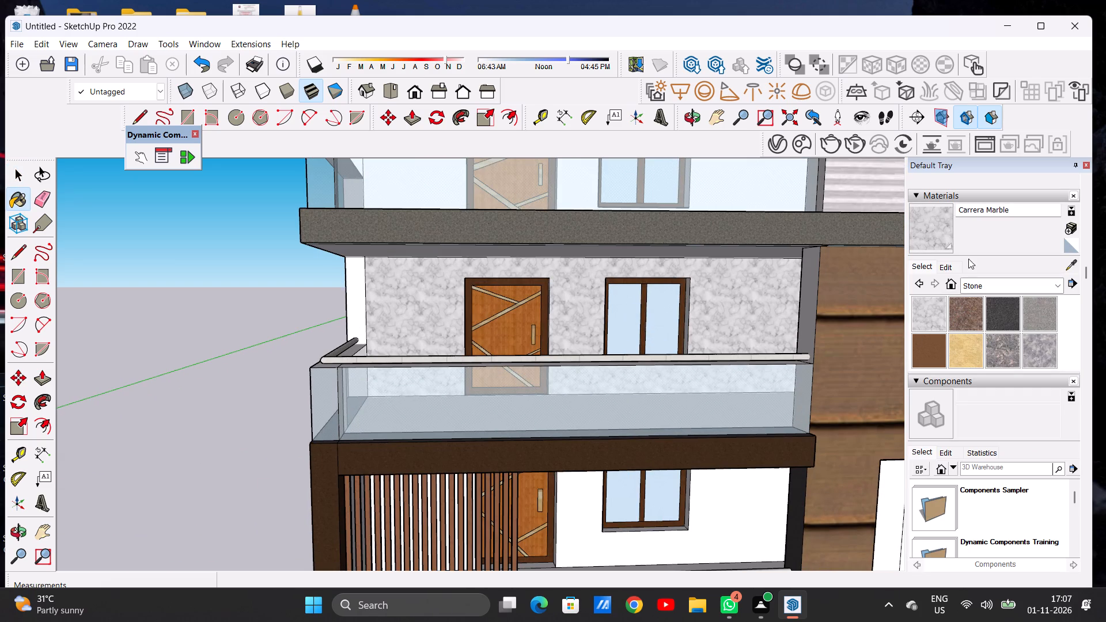
Brighten the Carrera Marble material to a near-white tone.
{"action": "left_click", "coordinate": [948, 267]}
{"action": "left_click", "coordinate": [980, 316]}
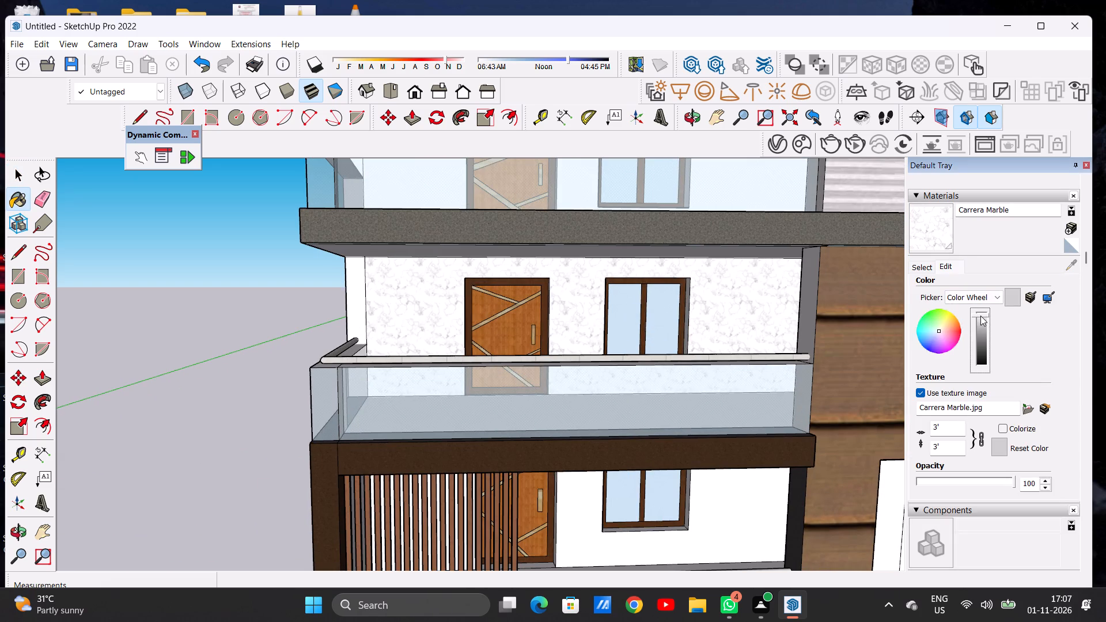
{"action": "left_click", "coordinate": [982, 316]}
Paint that wall's narrow outer strip, plus the back wall and outer strip of the balcony one floor up, with Carrera Marble.
{"action": "scroll", "coordinate": [567, 324], "scroll_direction": "down", "scroll_amount": 7}
{"action": "scroll", "coordinate": [471, 324], "scroll_direction": "up", "scroll_amount": 4}
{"action": "scroll", "coordinate": [468, 325], "scroll_direction": "down", "scroll_amount": 1}
{"action": "scroll", "coordinate": [446, 317], "scroll_direction": "up", "scroll_amount": 4}
{"action": "left_click", "coordinate": [455, 307]}
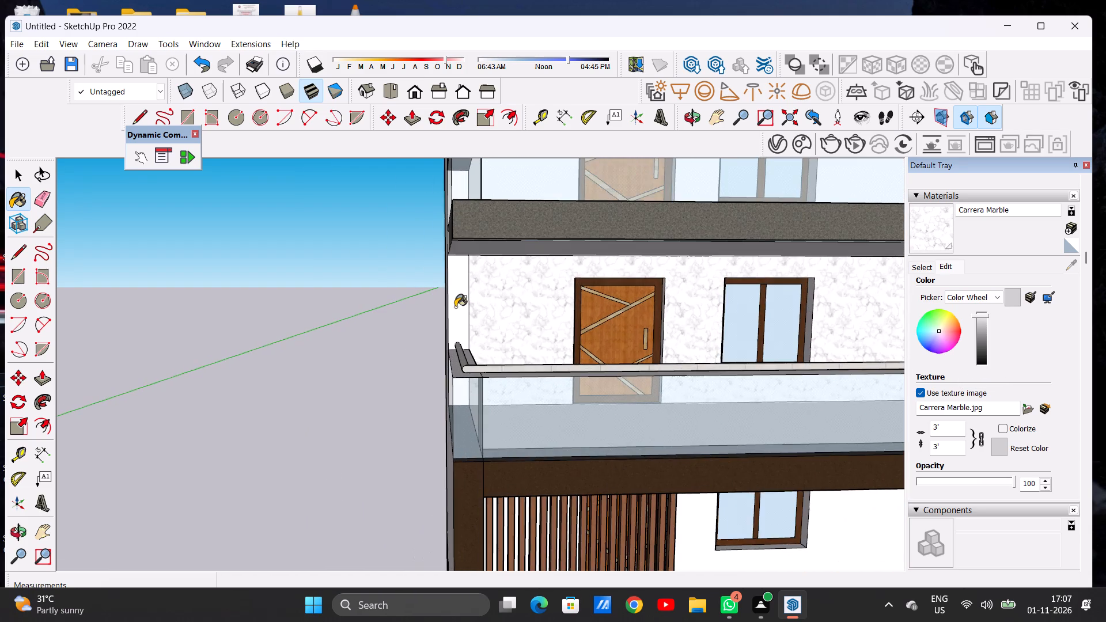
{"action": "scroll", "coordinate": [432, 314], "scroll_direction": "down", "scroll_amount": 9}
{"action": "scroll", "coordinate": [490, 222], "scroll_direction": "up", "scroll_amount": 12}
{"action": "left_click", "coordinate": [435, 219]}
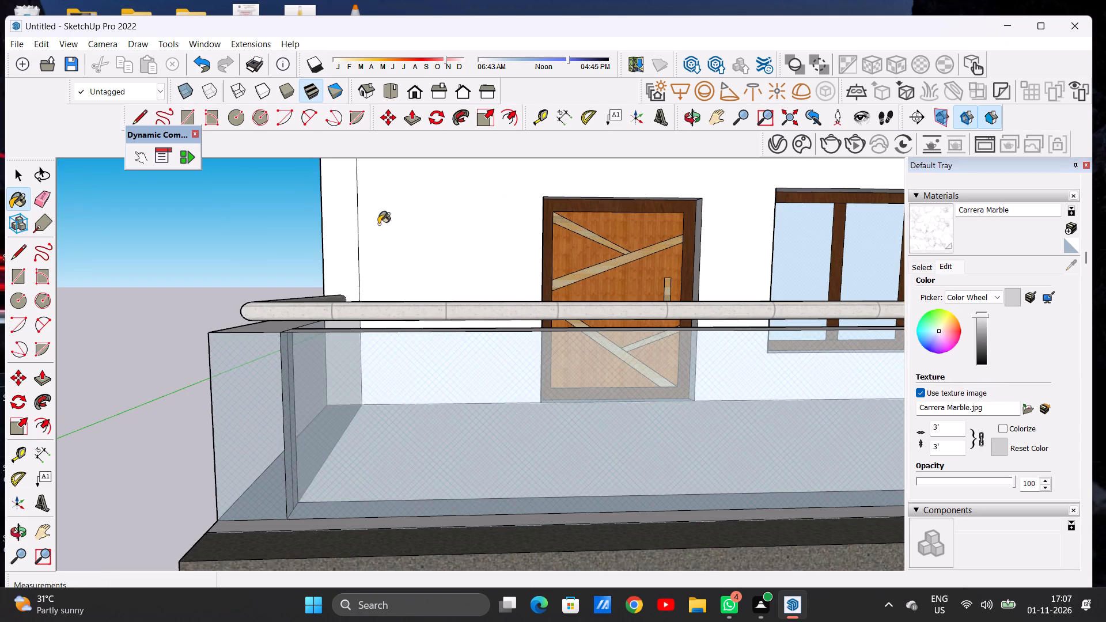
{"action": "left_click", "coordinate": [347, 235]}
{"action": "scroll", "coordinate": [453, 242], "scroll_direction": "down", "scroll_amount": 5}
{"action": "scroll", "coordinate": [507, 236], "scroll_direction": "down", "scroll_amount": 6}
{"action": "scroll", "coordinate": [509, 236], "scroll_direction": "up", "scroll_amount": 1}
{"action": "scroll", "coordinate": [512, 235], "scroll_direction": "down", "scroll_amount": 6}
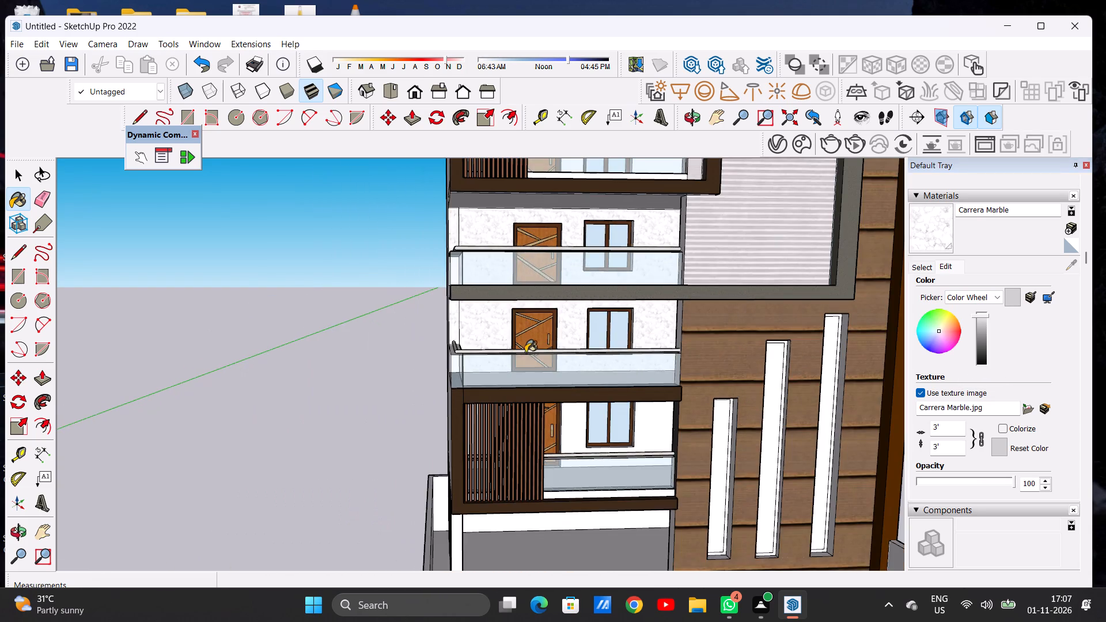
Paint the inner end wall and ceiling of the balcony directly above the lower framed balcony with Carrera Marble.
{"action": "middle_click_drag", "start_coordinate": [612, 365], "coordinate": [755, 380]}
{"action": "scroll", "coordinate": [599, 340], "scroll_direction": "up", "scroll_amount": 4}
{"action": "scroll", "coordinate": [599, 340], "scroll_direction": "down", "scroll_amount": 1}
{"action": "scroll", "coordinate": [599, 340], "scroll_direction": "up", "scroll_amount": 2}
{"action": "middle_click_drag", "start_coordinate": [563, 328], "coordinate": [707, 333]}
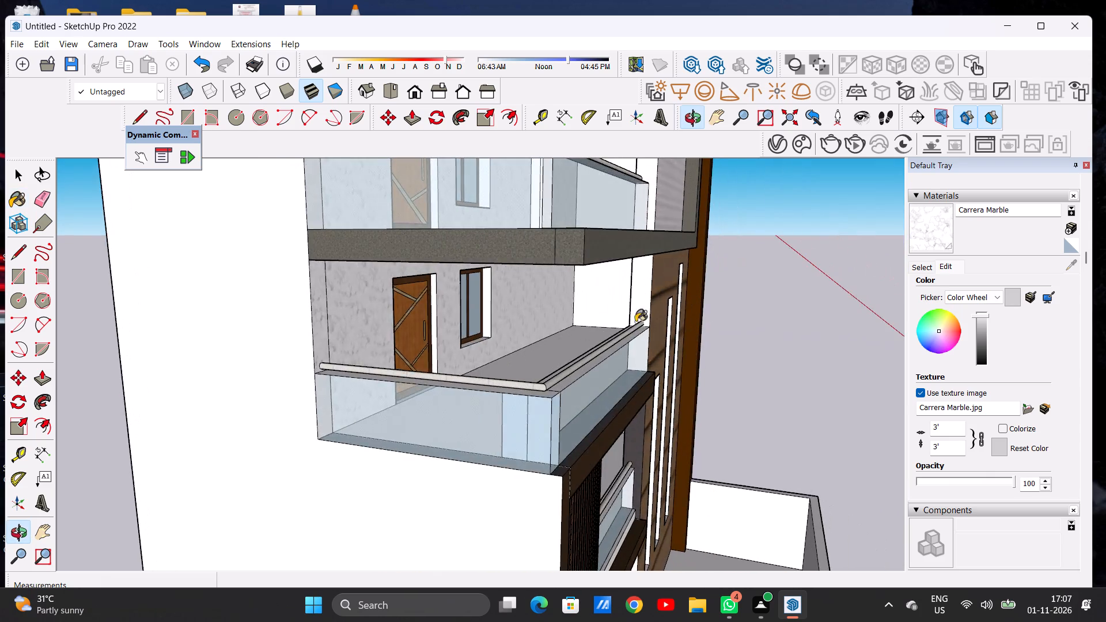
{"action": "scroll", "coordinate": [593, 312], "scroll_direction": "up", "scroll_amount": 3}
{"action": "scroll", "coordinate": [593, 312], "scroll_direction": "down", "scroll_amount": 1}
{"action": "scroll", "coordinate": [593, 312], "scroll_direction": "up", "scroll_amount": 3}
{"action": "left_click", "coordinate": [615, 278]}
{"action": "scroll", "coordinate": [604, 290], "scroll_direction": "up", "scroll_amount": 1}
{"action": "scroll", "coordinate": [603, 291], "scroll_direction": "down", "scroll_amount": 7}
{"action": "middle_click_drag", "start_coordinate": [588, 302], "coordinate": [486, 306]}
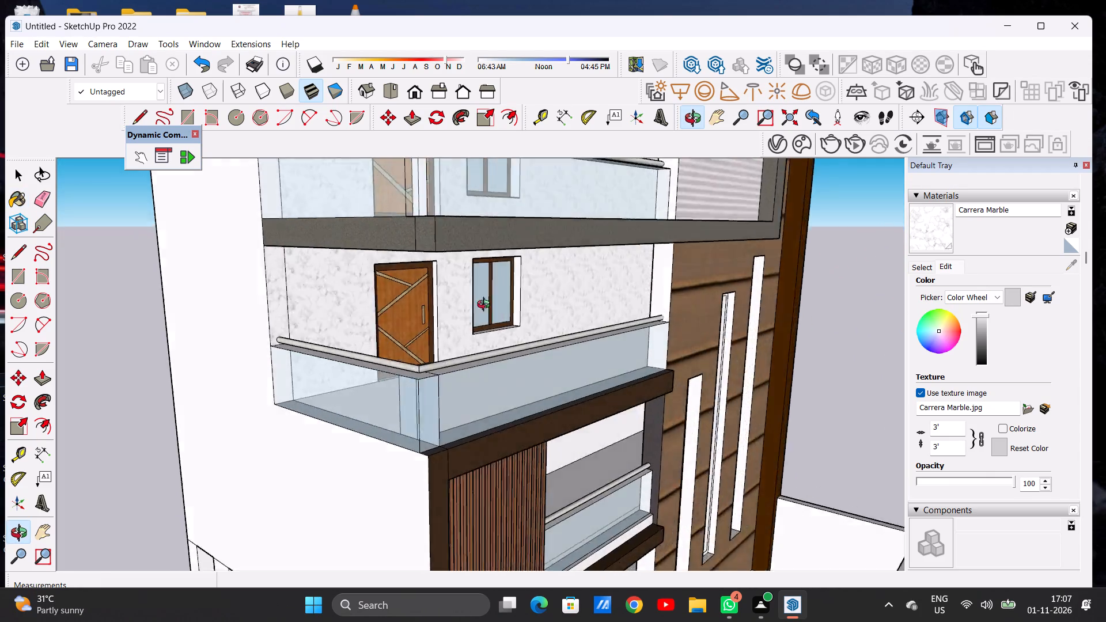
{"action": "middle_click_drag", "start_coordinate": [486, 306], "coordinate": [375, 234]}
{"action": "left_click", "coordinate": [392, 204]}
{"action": "scroll", "coordinate": [431, 272], "scroll_direction": "down", "scroll_amount": 7}
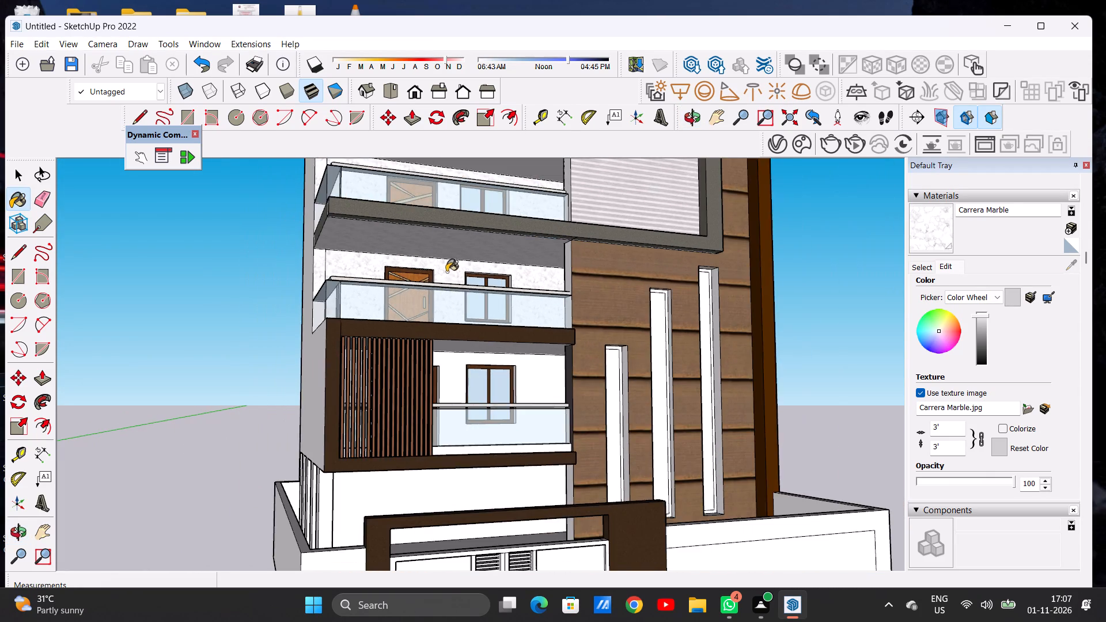
Paint the inner end wall and ceiling of the balcony directly below the upper framed balcony with Carrera Marble.
{"action": "middle_click_drag", "start_coordinate": [446, 272], "coordinate": [455, 354]}
{"action": "scroll", "coordinate": [455, 354], "scroll_direction": "down", "scroll_amount": 9}
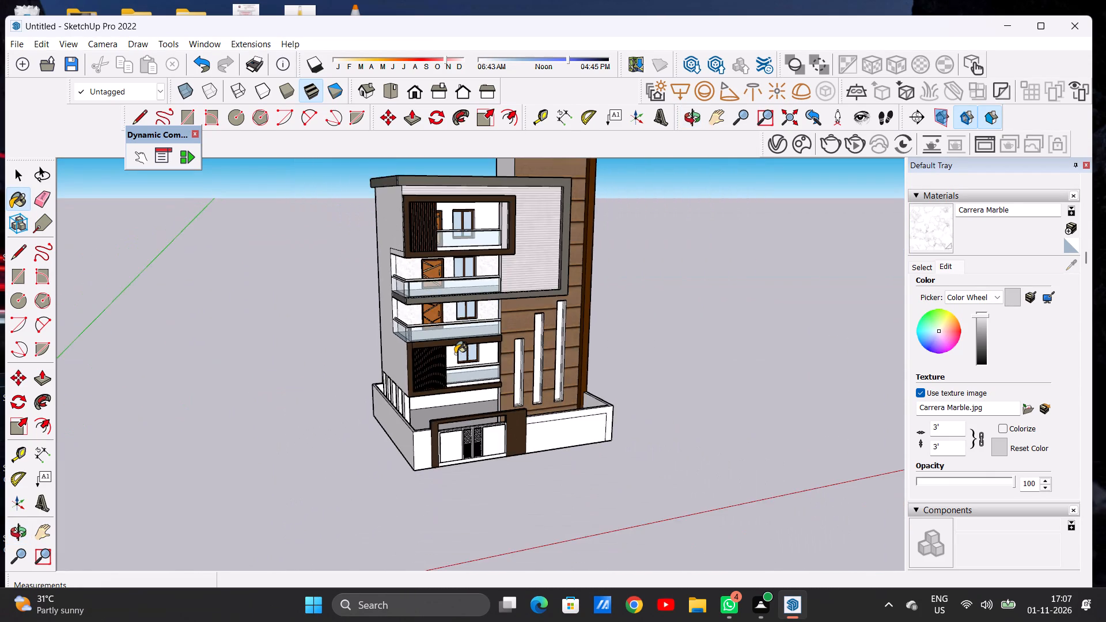
{"action": "scroll", "coordinate": [455, 354], "scroll_direction": "down", "scroll_amount": 3}
{"action": "scroll", "coordinate": [449, 284], "scroll_direction": "up", "scroll_amount": 18}
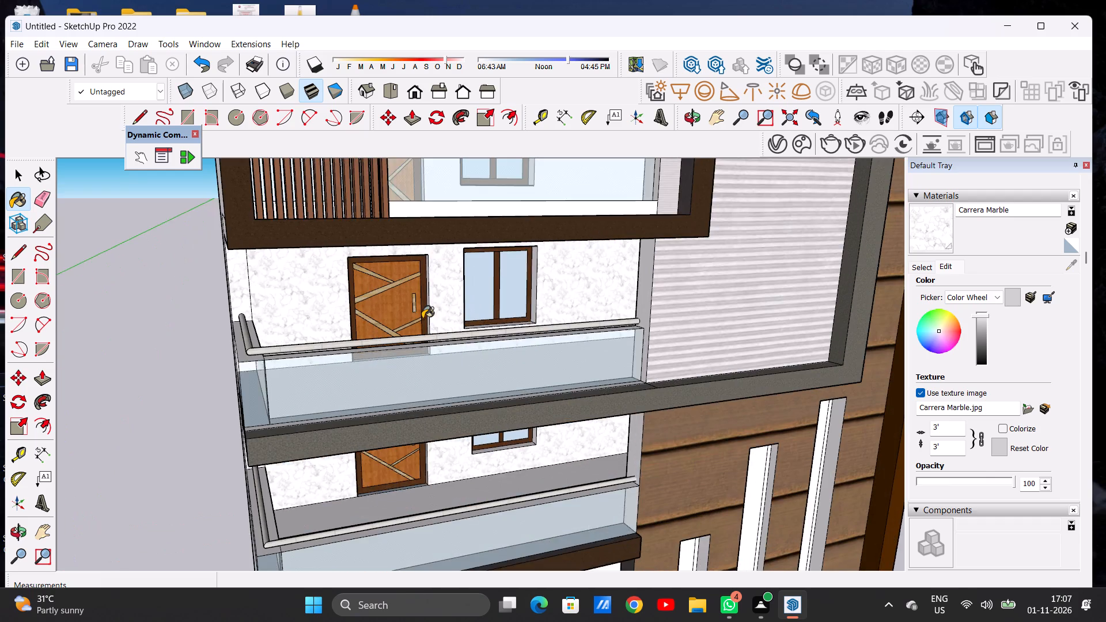
{"action": "scroll", "coordinate": [422, 318], "scroll_direction": "up", "scroll_amount": 1}
{"action": "scroll", "coordinate": [422, 318], "scroll_direction": "down", "scroll_amount": 1}
{"action": "scroll", "coordinate": [422, 318], "scroll_direction": "up", "scroll_amount": 4}
{"action": "middle_click_drag", "start_coordinate": [465, 310], "coordinate": [645, 295]}
{"action": "left_click", "coordinate": [658, 266]}
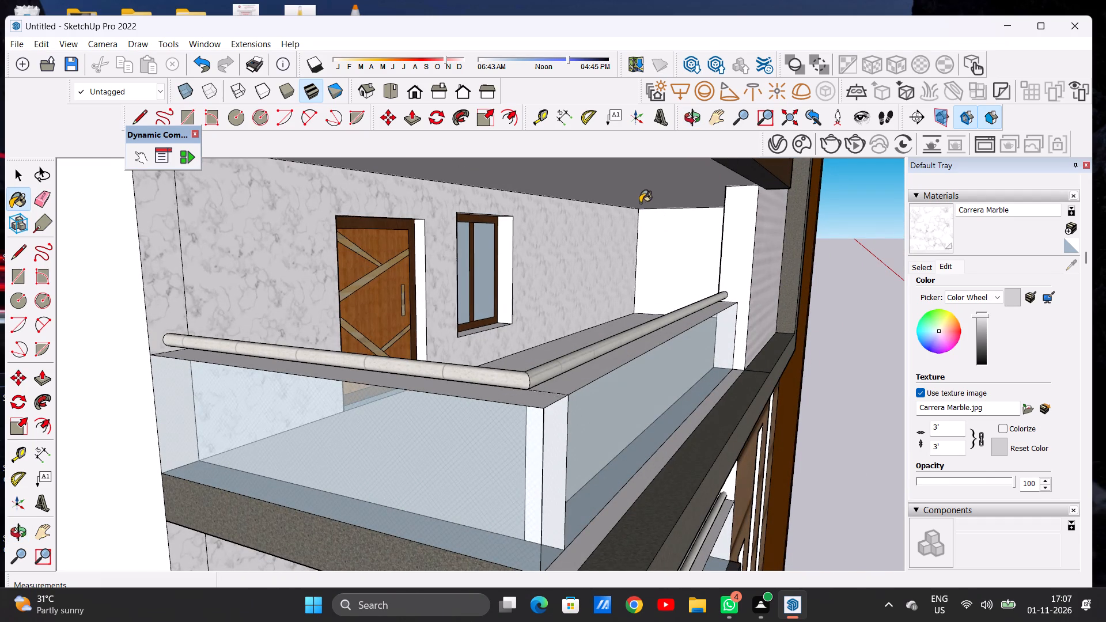
{"action": "left_click", "coordinate": [640, 203]}
{"action": "scroll", "coordinate": [629, 267], "scroll_direction": "down", "scroll_amount": 8}
{"action": "middle_click_drag", "start_coordinate": [623, 290], "coordinate": [359, 327]}
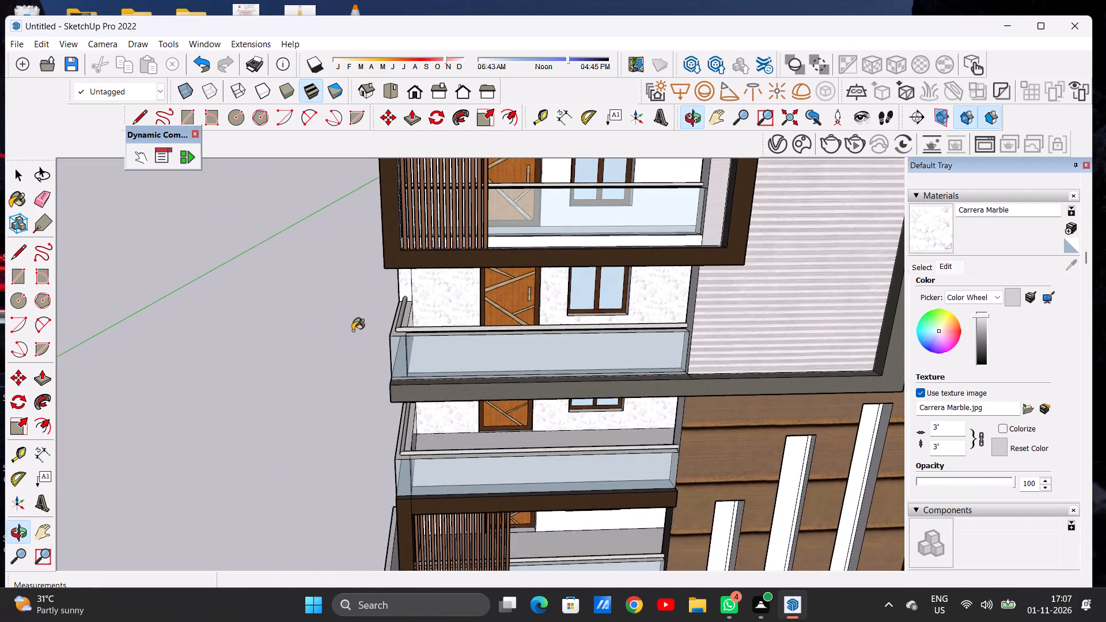
Paint the upper framed balcony's back wall around the door and window, and its ceiling, with Carrera Marble.
{"action": "scroll", "coordinate": [359, 337], "scroll_direction": "down", "scroll_amount": 6}
{"action": "scroll", "coordinate": [474, 346], "scroll_direction": "down", "scroll_amount": 1}
{"action": "scroll", "coordinate": [466, 206], "scroll_direction": "up", "scroll_amount": 13}
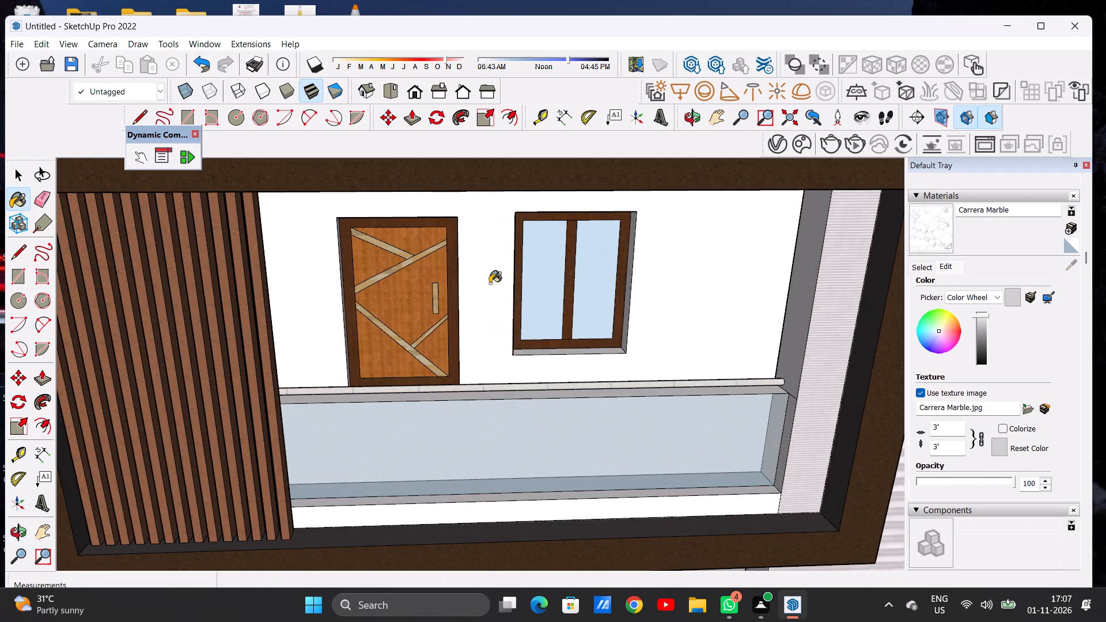
{"action": "left_click", "coordinate": [486, 283]}
{"action": "middle_click_drag", "start_coordinate": [525, 297], "coordinate": [716, 296]}
{"action": "scroll", "coordinate": [690, 268], "scroll_direction": "up", "scroll_amount": 2}
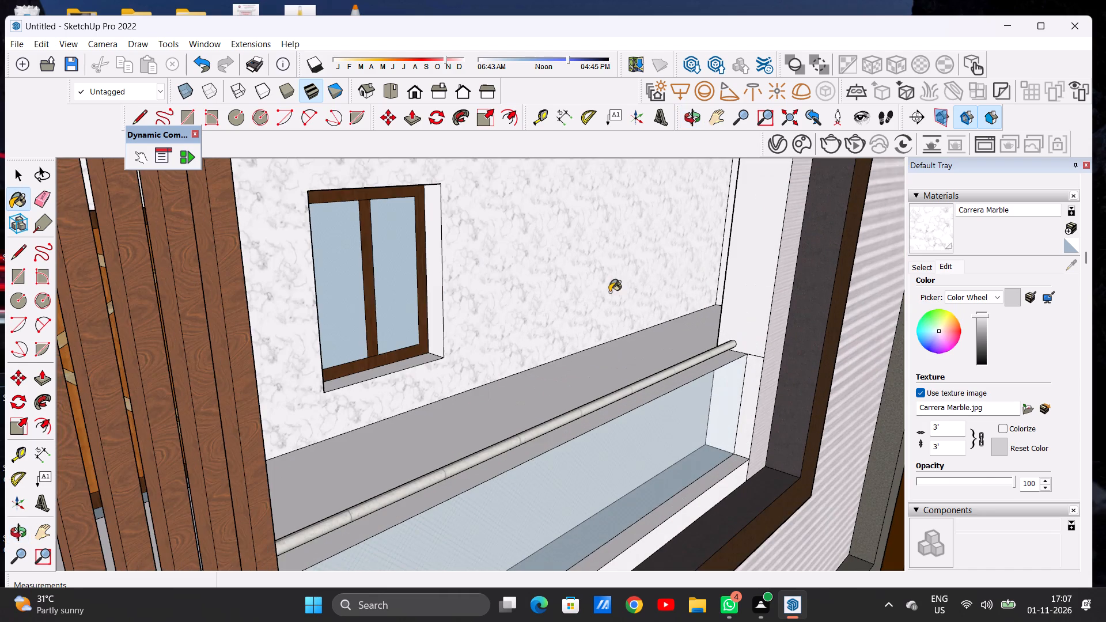
{"action": "scroll", "coordinate": [578, 294], "scroll_direction": "down", "scroll_amount": 12}
{"action": "middle_click_drag", "start_coordinate": [565, 298], "coordinate": [571, 295]}
{"action": "middle_click_drag", "start_coordinate": [618, 284], "coordinate": [450, 193]}
{"action": "scroll", "coordinate": [513, 216], "scroll_direction": "up", "scroll_amount": 7}
{"action": "left_click", "coordinate": [520, 252]}
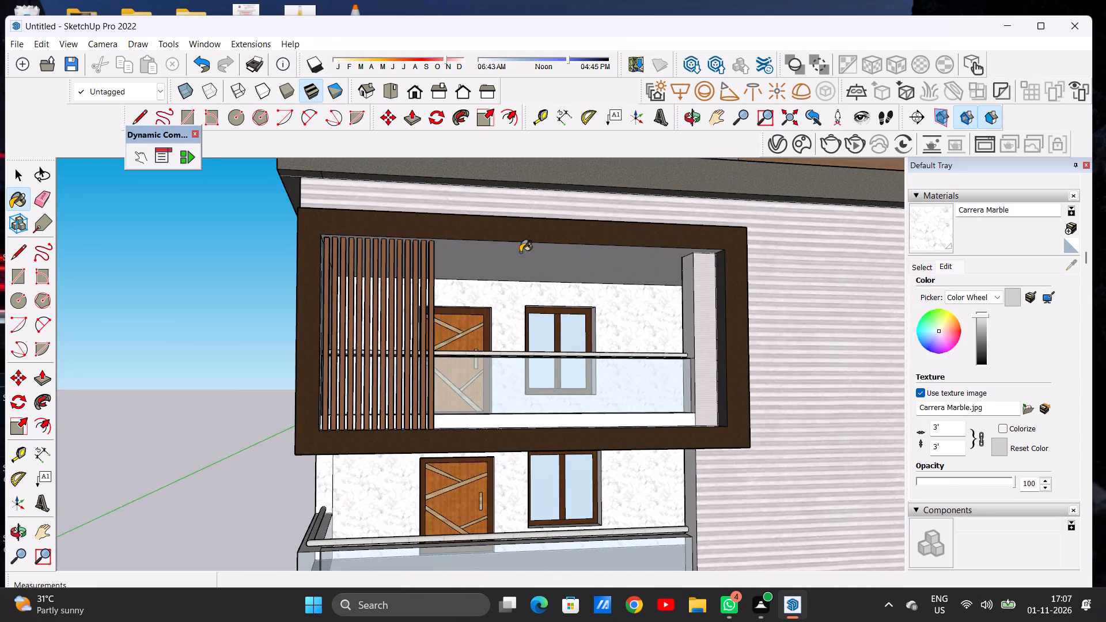
Paint the lower framed balcony's back wall around the door and window, and its ceiling, with Carrera Marble.
{"action": "scroll", "coordinate": [517, 271], "scroll_direction": "down", "scroll_amount": 20}
{"action": "middle_click_drag", "start_coordinate": [529, 324], "coordinate": [512, 339]}
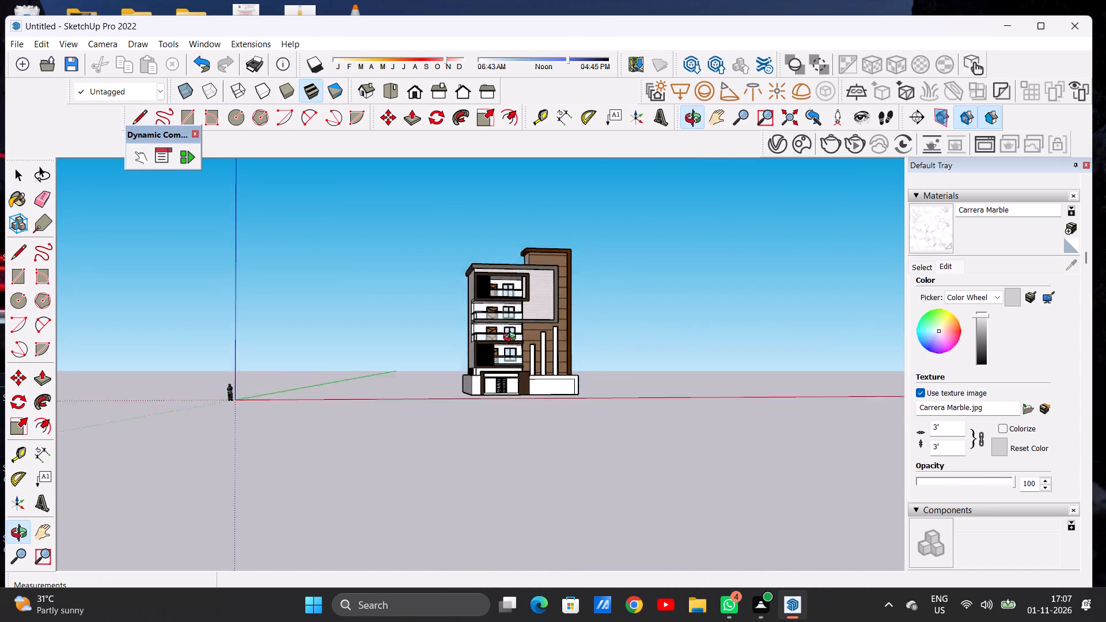
{"action": "middle_click_drag", "start_coordinate": [512, 339], "coordinate": [478, 399]}
{"action": "scroll", "coordinate": [524, 373], "scroll_direction": "up", "scroll_amount": 20}
{"action": "scroll", "coordinate": [524, 373], "scroll_direction": "up", "scroll_amount": 8}
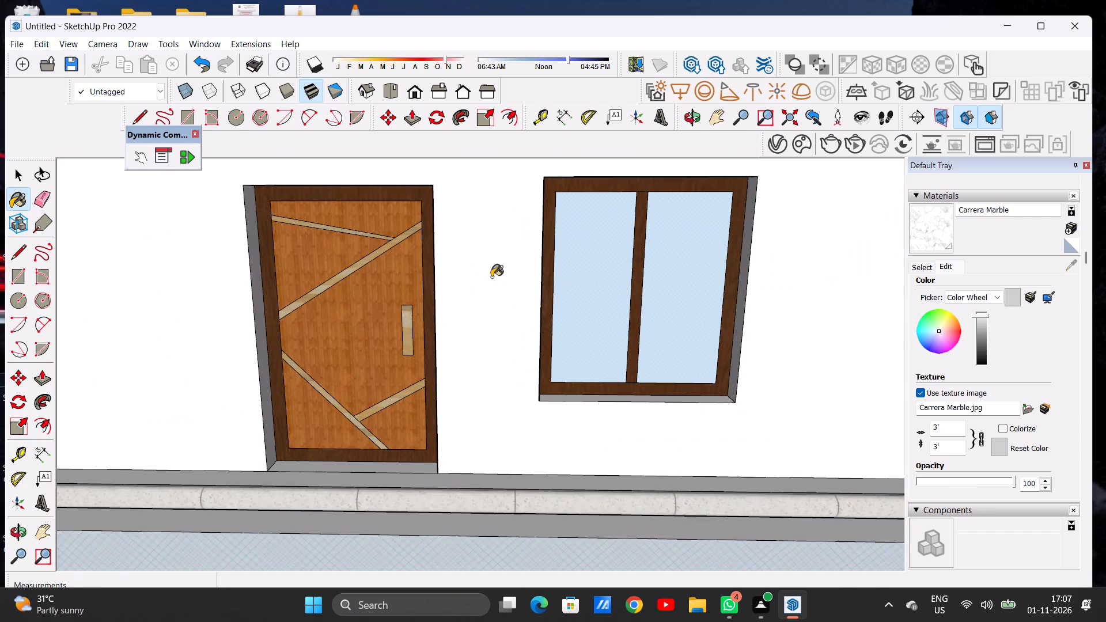
{"action": "left_click", "coordinate": [491, 277]}
{"action": "scroll", "coordinate": [493, 296], "scroll_direction": "down", "scroll_amount": 4}
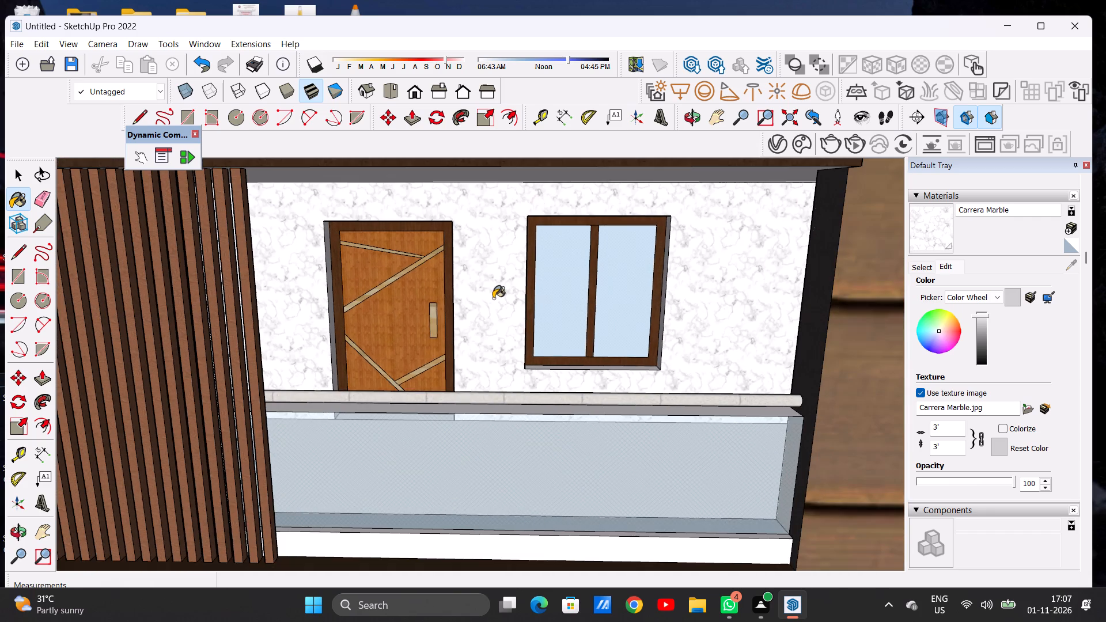
{"action": "scroll", "coordinate": [493, 298], "scroll_direction": "down", "scroll_amount": 4}
{"action": "middle_click_drag", "start_coordinate": [513, 314], "coordinate": [417, 250]}
{"action": "left_click", "coordinate": [446, 234]}
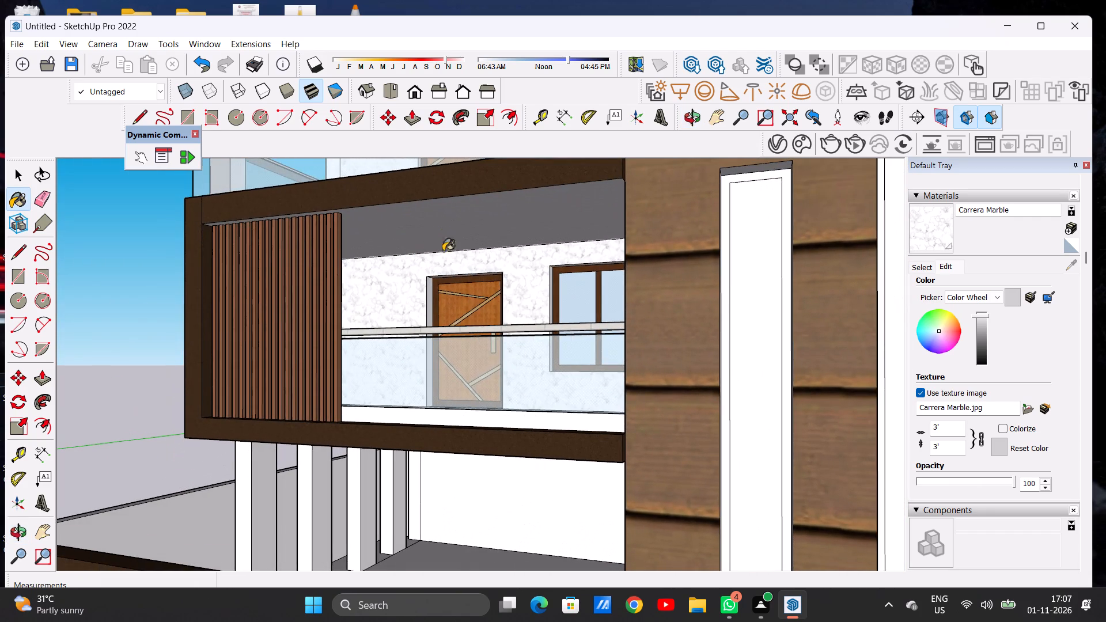
Paint the lower framed balcony's inner end wall beside the wood cladding with Carrera Marble.
{"action": "scroll", "coordinate": [432, 301], "scroll_direction": "down", "scroll_amount": 6}
{"action": "middle_click_drag", "start_coordinate": [429, 315], "coordinate": [669, 365]}
{"action": "scroll", "coordinate": [482, 310], "scroll_direction": "up", "scroll_amount": 3}
{"action": "middle_click_drag", "start_coordinate": [429, 300], "coordinate": [619, 341]}
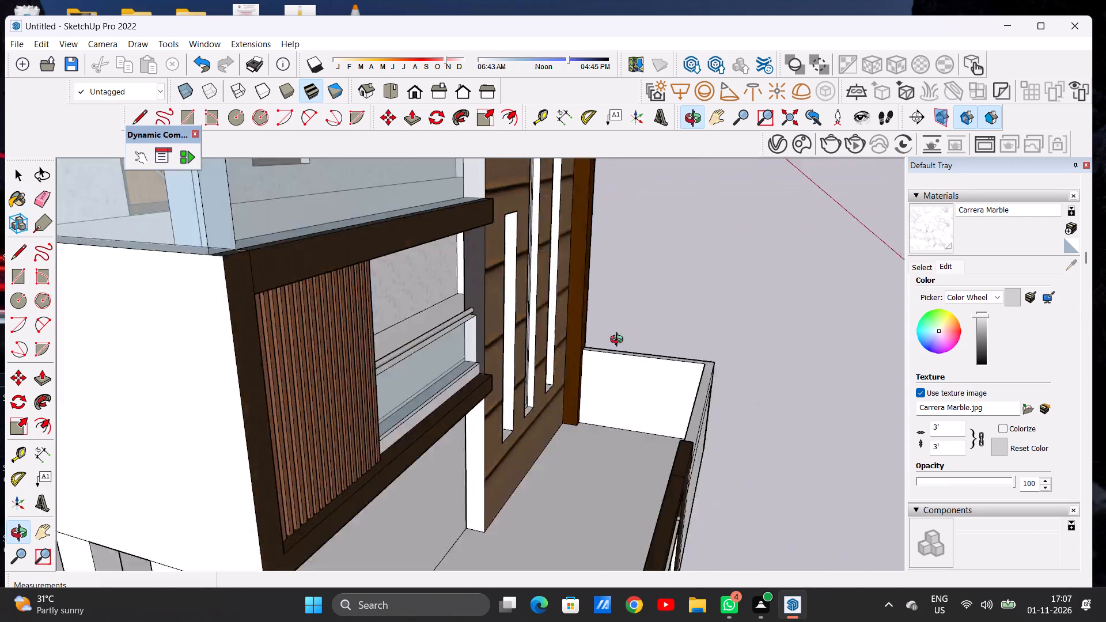
{"action": "middle_click_drag", "start_coordinate": [619, 341], "coordinate": [649, 341]}
{"action": "scroll", "coordinate": [429, 285], "scroll_direction": "up", "scroll_amount": 8}
{"action": "left_click", "coordinate": [450, 249]}
{"action": "scroll", "coordinate": [448, 295], "scroll_direction": "down", "scroll_amount": 12}
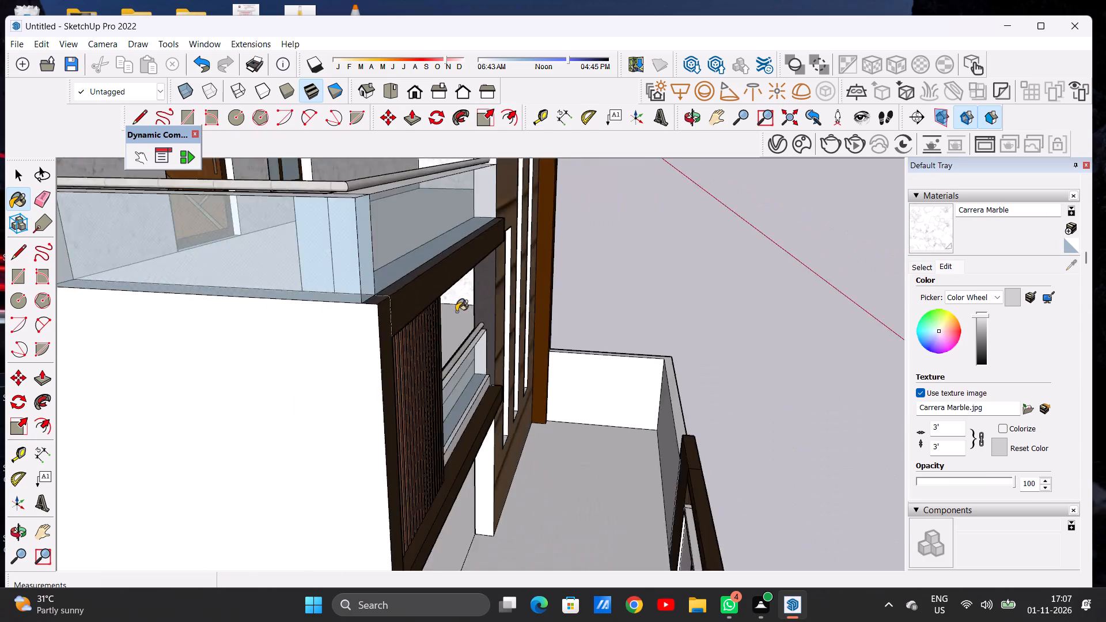
Paint the ground-floor back wall behind the gate and its inner end wall beside the cladding with Carrera Marble.
{"action": "scroll", "coordinate": [456, 312], "scroll_direction": "down", "scroll_amount": 2}
{"action": "middle_click_drag", "start_coordinate": [514, 349], "coordinate": [258, 308]}
{"action": "scroll", "coordinate": [372, 307], "scroll_direction": "down", "scroll_amount": 6}
{"action": "scroll", "coordinate": [426, 372], "scroll_direction": "up", "scroll_amount": 4}
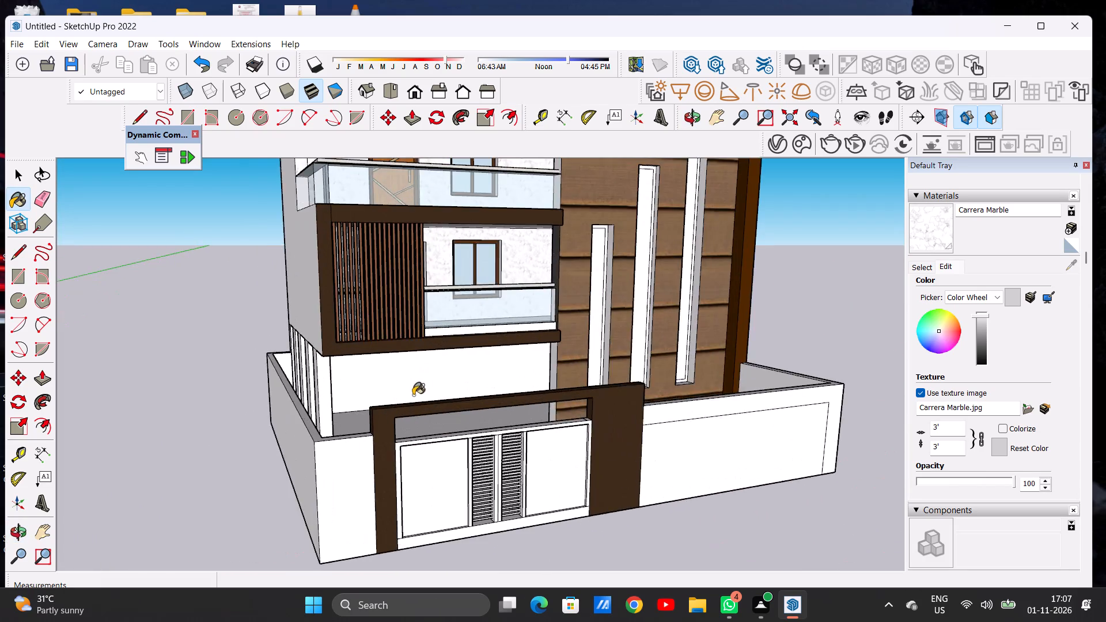
{"action": "scroll", "coordinate": [413, 395], "scroll_direction": "up", "scroll_amount": 3}
{"action": "scroll", "coordinate": [403, 373], "scroll_direction": "down", "scroll_amount": 1}
{"action": "scroll", "coordinate": [403, 373], "scroll_direction": "up", "scroll_amount": 10}
{"action": "left_click", "coordinate": [384, 347]}
{"action": "scroll", "coordinate": [385, 349], "scroll_direction": "down", "scroll_amount": 8}
{"action": "scroll", "coordinate": [387, 352], "scroll_direction": "up", "scroll_amount": 1}
{"action": "scroll", "coordinate": [387, 352], "scroll_direction": "down", "scroll_amount": 4}
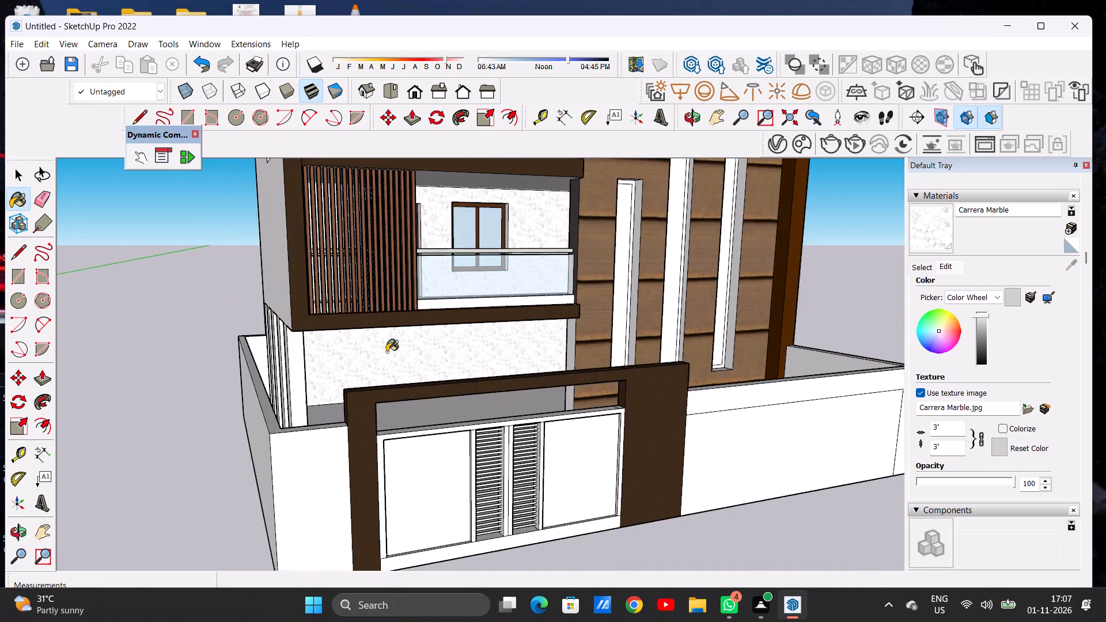
{"action": "middle_click_drag", "start_coordinate": [371, 351], "coordinate": [585, 351]}
{"action": "scroll", "coordinate": [385, 367], "scroll_direction": "up", "scroll_amount": 6}
{"action": "left_click", "coordinate": [437, 339]}
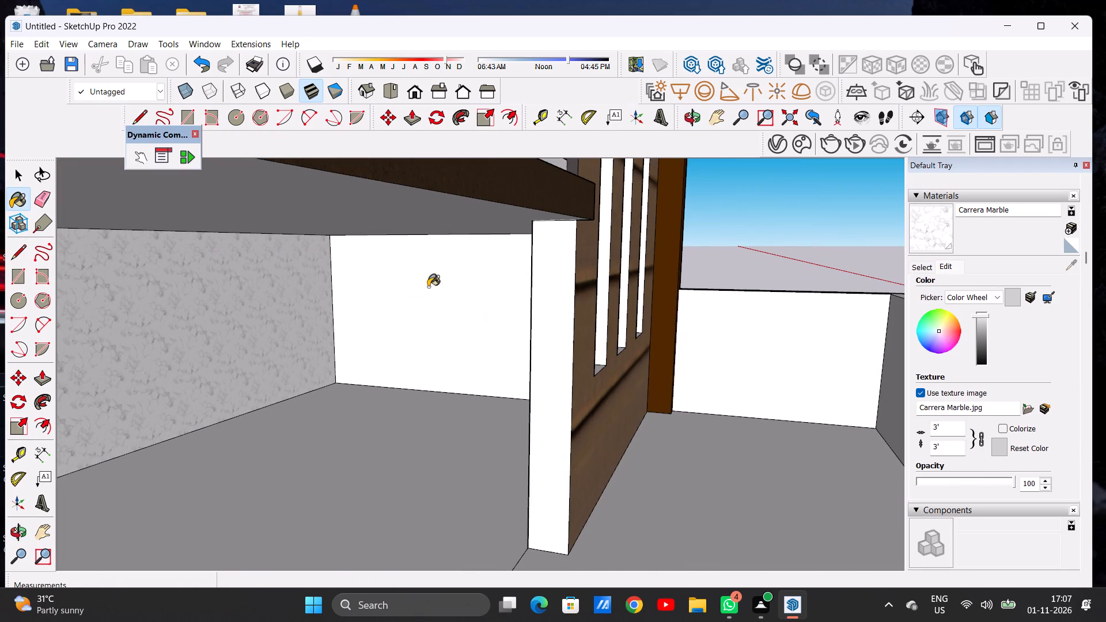
Paint the ground-floor ceiling under the lower framed balcony with Carrera Marble.
{"action": "left_click", "coordinate": [412, 206]}
Paint the inner face and front edge of the ground-floor end wall beside the wood cladding with Carrera Marble.
{"action": "scroll", "coordinate": [433, 300], "scroll_direction": "down", "scroll_amount": 6}
{"action": "middle_click_drag", "start_coordinate": [413, 331], "coordinate": [567, 339]}
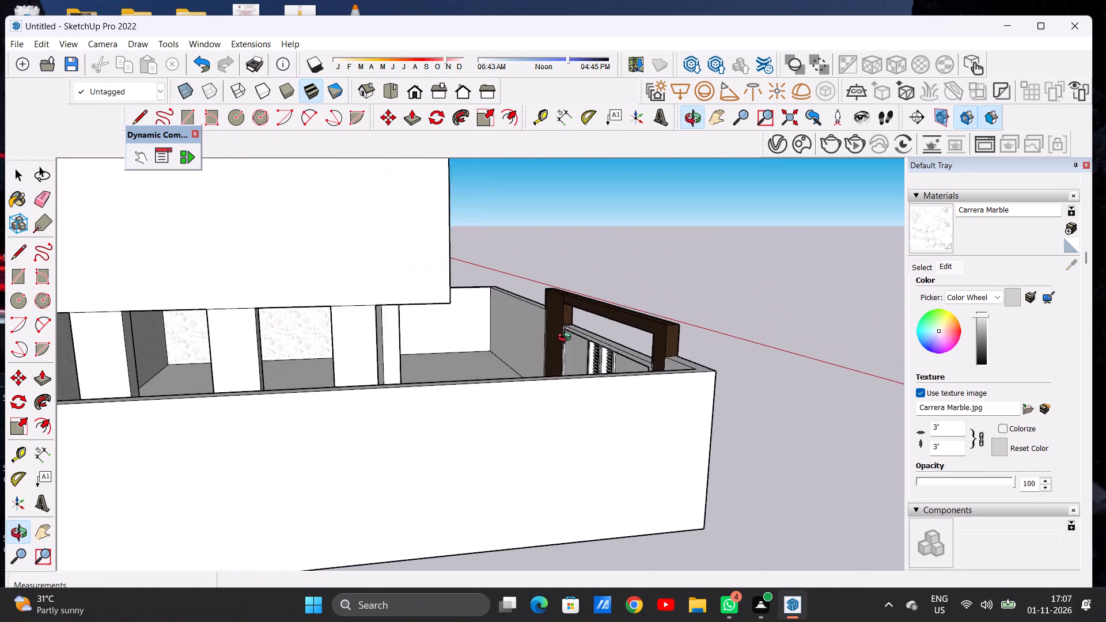
{"action": "middle_click_drag", "start_coordinate": [567, 339], "coordinate": [569, 339]}
{"action": "middle_click_drag", "start_coordinate": [302, 367], "coordinate": [414, 341]}
{"action": "scroll", "coordinate": [318, 329], "scroll_direction": "down", "scroll_amount": 1}
{"action": "scroll", "coordinate": [318, 329], "scroll_direction": "up", "scroll_amount": 5}
{"action": "left_click", "coordinate": [320, 325]}
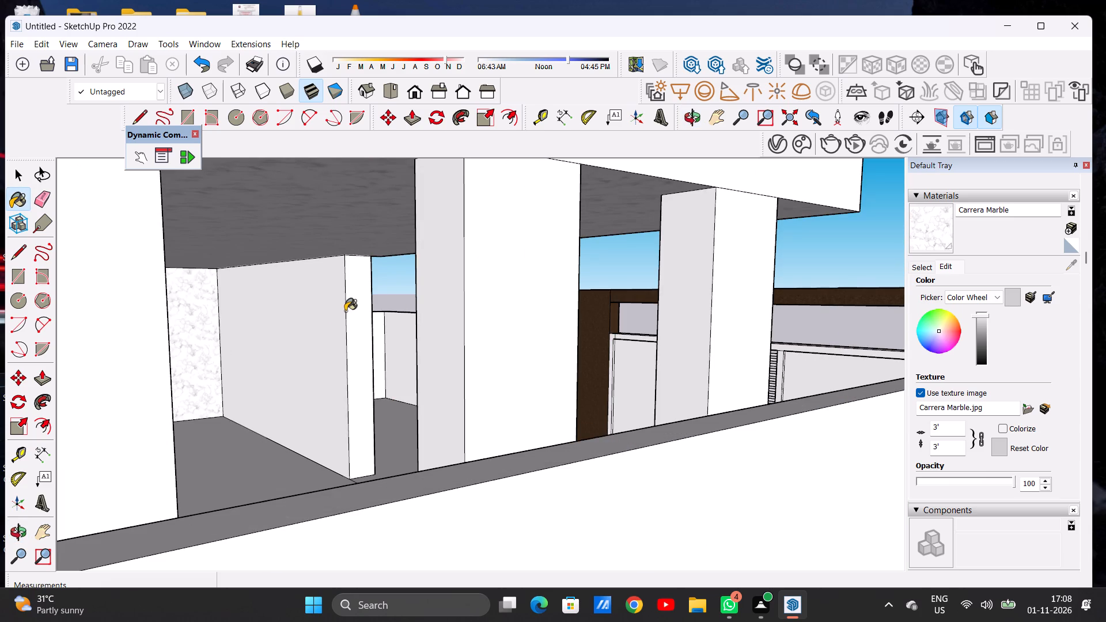
{"action": "left_click", "coordinate": [355, 308]}
Paint the outward-facing sides of the four ground-floor side columns with Carrera Marble.
{"action": "scroll", "coordinate": [376, 331], "scroll_direction": "down", "scroll_amount": 11}
{"action": "scroll", "coordinate": [381, 339], "scroll_direction": "up", "scroll_amount": 1}
{"action": "middle_click_drag", "start_coordinate": [367, 336], "coordinate": [290, 371]}
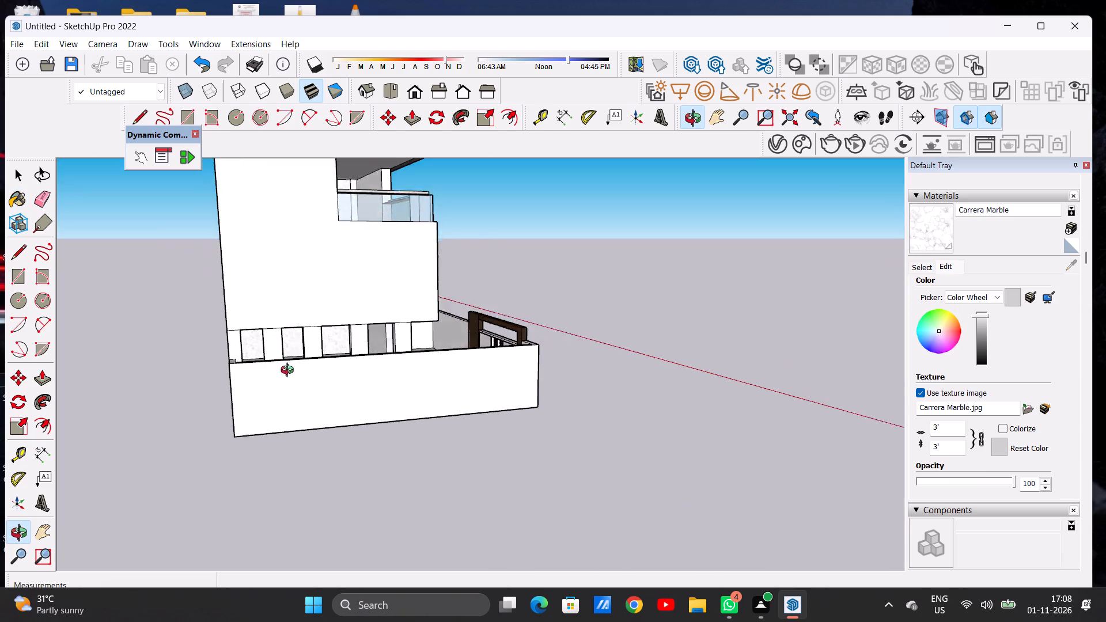
{"action": "middle_click_drag", "start_coordinate": [290, 371], "coordinate": [287, 400]}
{"action": "scroll", "coordinate": [273, 378], "scroll_direction": "up", "scroll_amount": 12}
{"action": "left_click", "coordinate": [267, 372]}
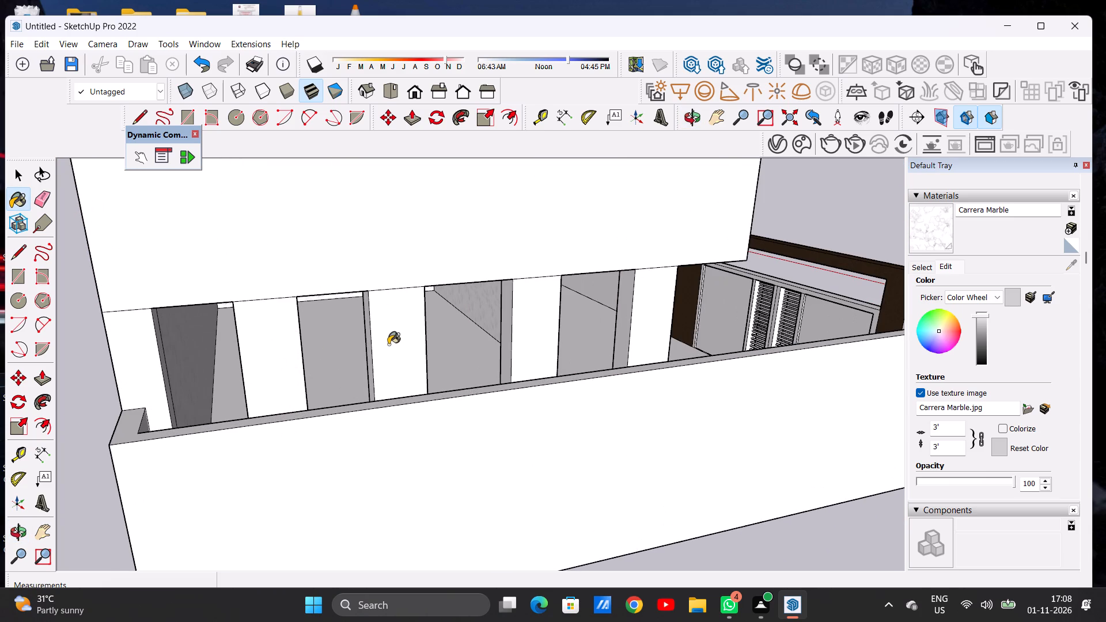
{"action": "left_click", "coordinate": [388, 344]}
{"action": "left_click", "coordinate": [533, 316]}
{"action": "left_click", "coordinate": [646, 313]}
Paint the rear-facing sides of the four ground-floor side columns with Carrera Marble.
{"action": "middle_click_drag", "start_coordinate": [431, 336], "coordinate": [509, 336]}
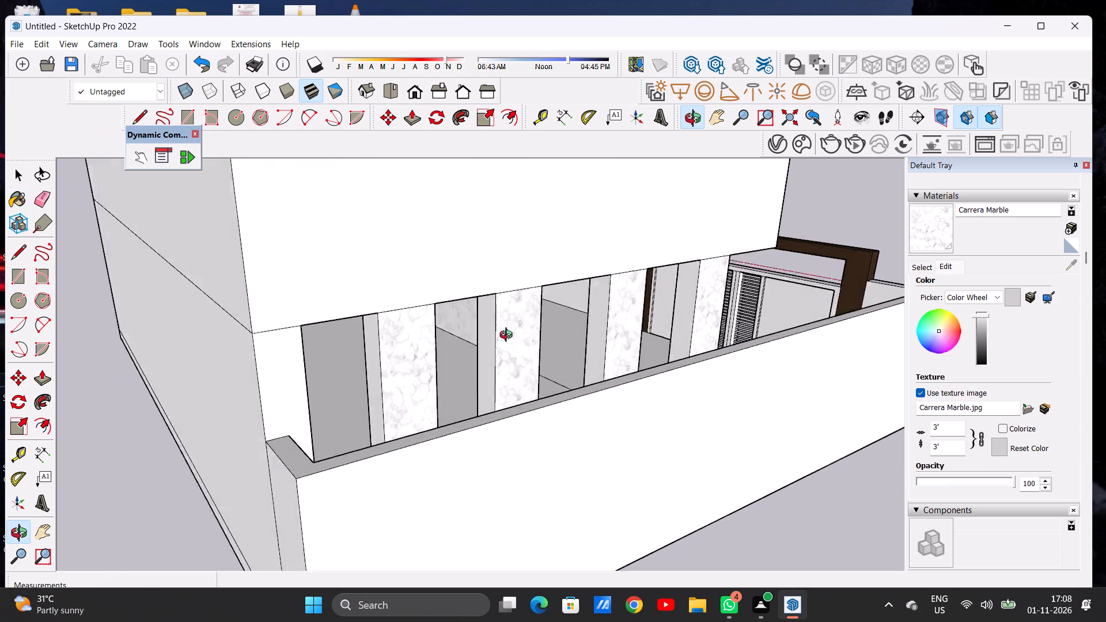
{"action": "middle_click_drag", "start_coordinate": [509, 336], "coordinate": [534, 336]}
{"action": "scroll", "coordinate": [467, 376], "scroll_direction": "up", "scroll_amount": 4}
{"action": "left_click", "coordinate": [464, 376]}
{"action": "left_click", "coordinate": [585, 347]}
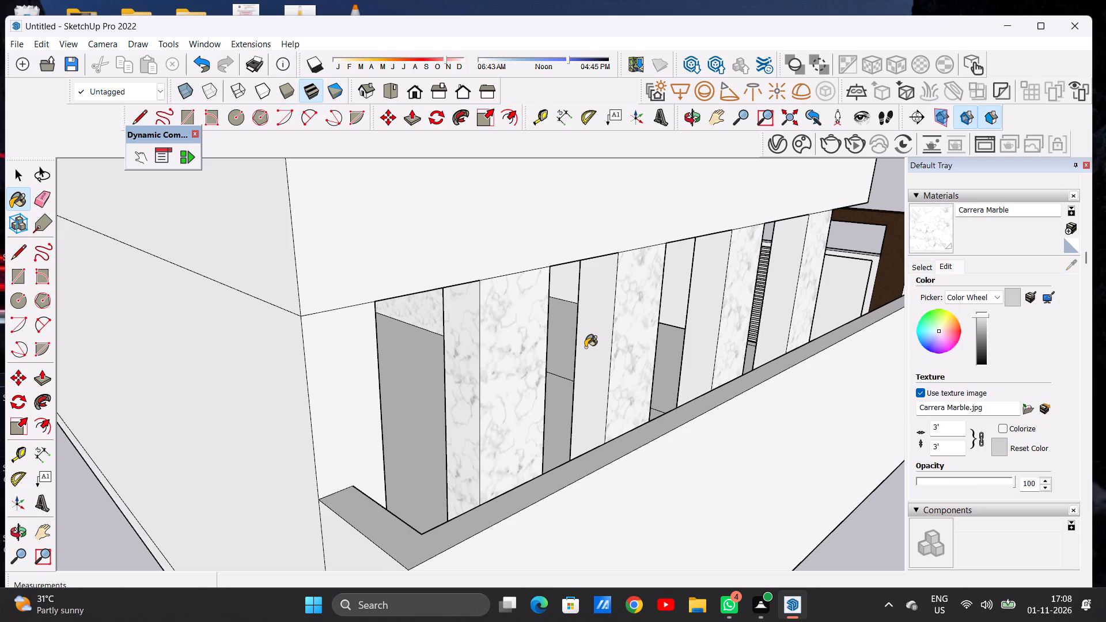
{"action": "left_click", "coordinate": [704, 313]}
{"action": "scroll", "coordinate": [518, 342], "scroll_direction": "down", "scroll_amount": 5}
{"action": "scroll", "coordinate": [715, 312], "scroll_direction": "up", "scroll_amount": 10}
{"action": "left_click", "coordinate": [710, 301]}
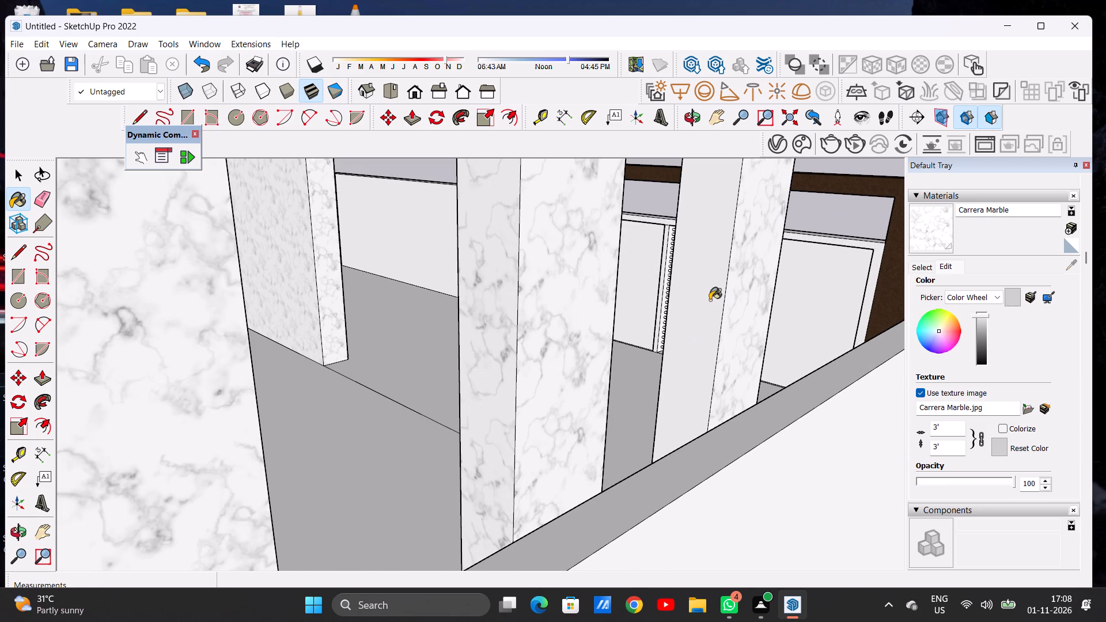
Paint the outer wall strip at the rear corner of the ground-floor side opening with Carrera Marble.
{"action": "scroll", "coordinate": [626, 312], "scroll_direction": "down", "scroll_amount": 13}
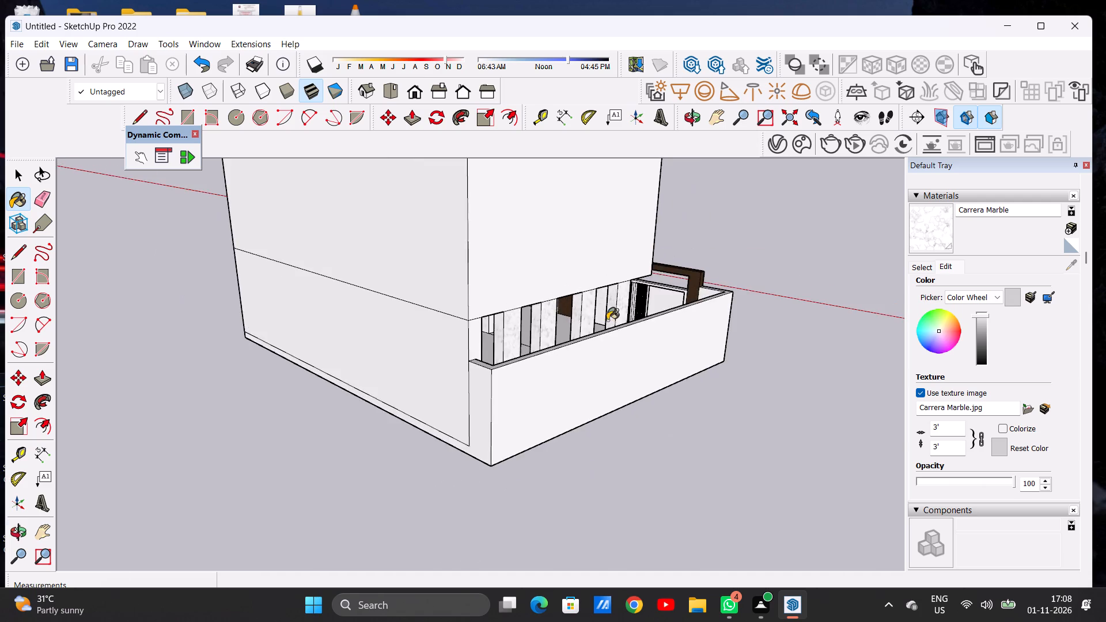
{"action": "middle_click_drag", "start_coordinate": [584, 315], "coordinate": [460, 305]}
{"action": "scroll", "coordinate": [355, 310], "scroll_direction": "up", "scroll_amount": 12}
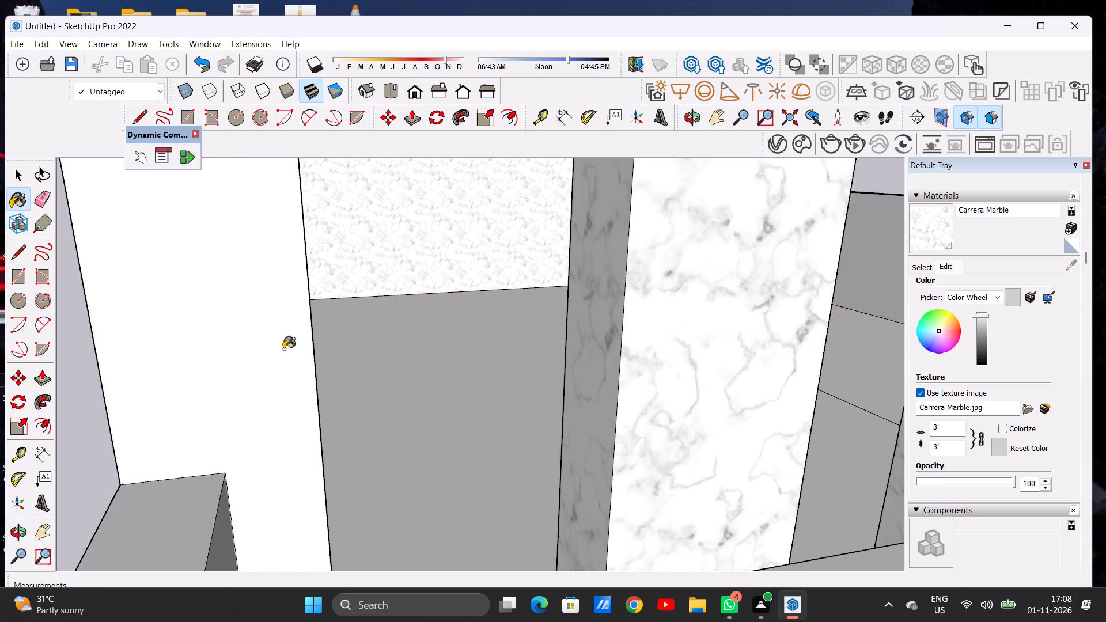
{"action": "left_click", "coordinate": [279, 348]}
Paint the front and inner faces of the two side columns nearest the gate with Carrera Marble.
{"action": "scroll", "coordinate": [392, 309], "scroll_direction": "down", "scroll_amount": 17}
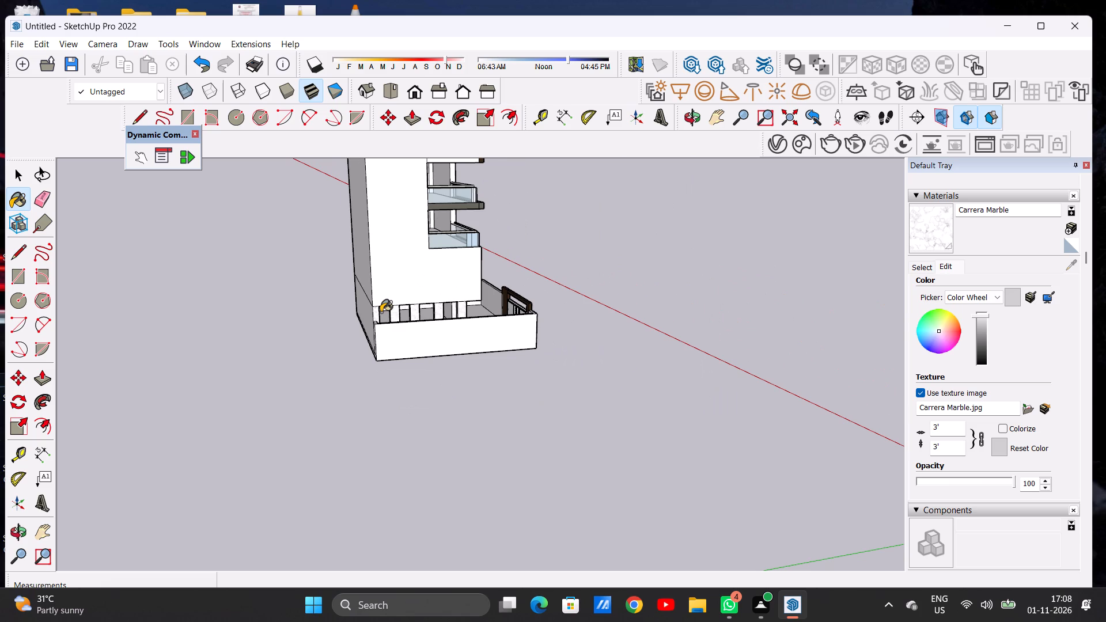
{"action": "scroll", "coordinate": [381, 312], "scroll_direction": "up", "scroll_amount": 15}
{"action": "middle_click_drag", "start_coordinate": [506, 293], "coordinate": [191, 321]}
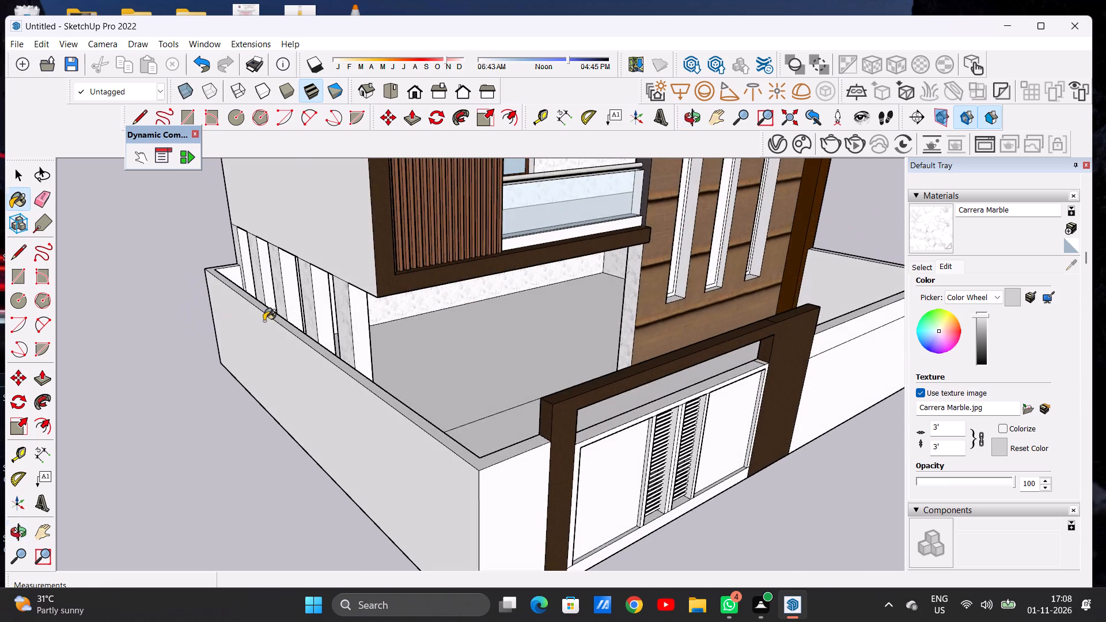
{"action": "middle_click_drag", "start_coordinate": [422, 321], "coordinate": [270, 298]}
{"action": "middle_click_drag", "start_coordinate": [501, 317], "coordinate": [376, 316]}
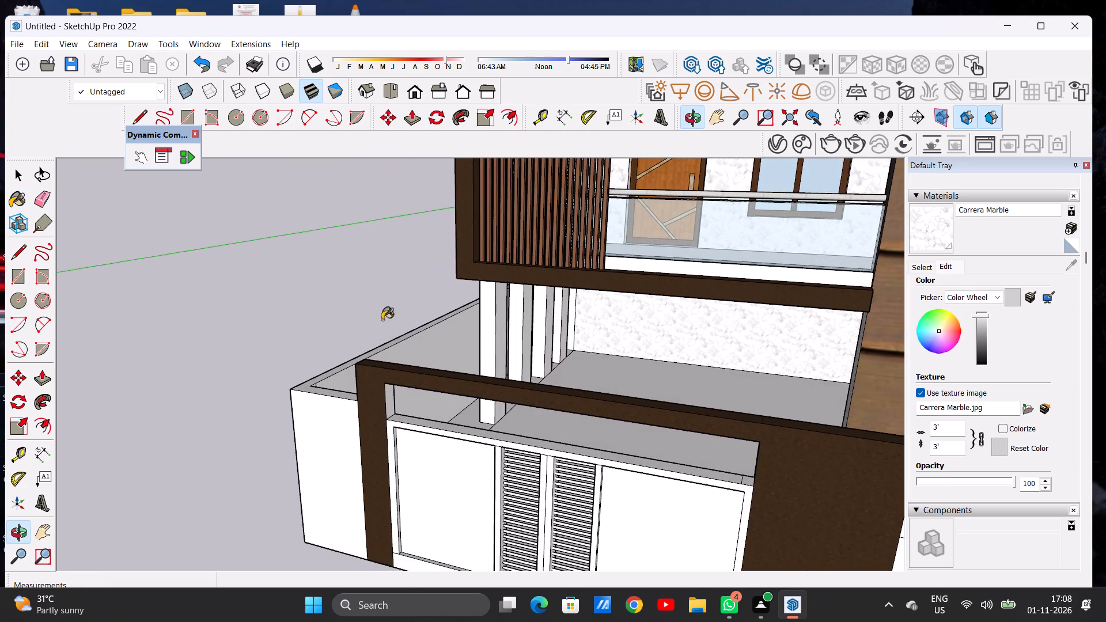
{"action": "scroll", "coordinate": [513, 325], "scroll_direction": "up", "scroll_amount": 4}
{"action": "scroll", "coordinate": [503, 325], "scroll_direction": "down", "scroll_amount": 1}
{"action": "scroll", "coordinate": [502, 327], "scroll_direction": "up", "scroll_amount": 9}
{"action": "left_click", "coordinate": [475, 340]}
{"action": "left_click", "coordinate": [503, 338]}
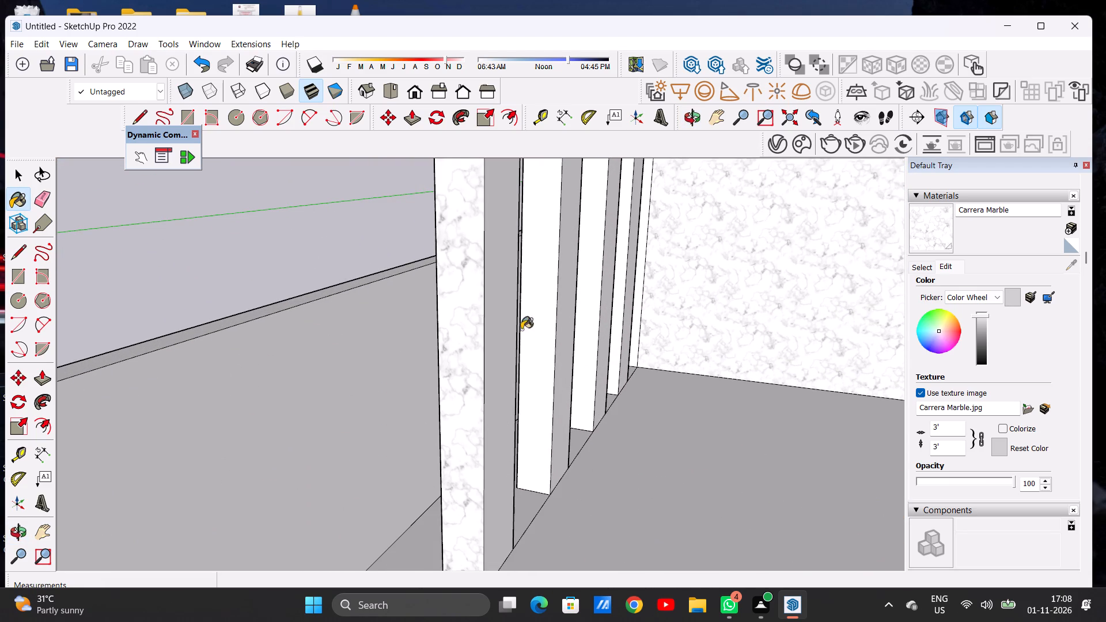
{"action": "left_click", "coordinate": [545, 312]}
{"action": "left_click", "coordinate": [565, 306]}
Paint the front and inner faces of the two rear side columns with Carrera Marble.
{"action": "scroll", "coordinate": [620, 300], "scroll_direction": "up", "scroll_amount": 8}
{"action": "left_click", "coordinate": [536, 308]}
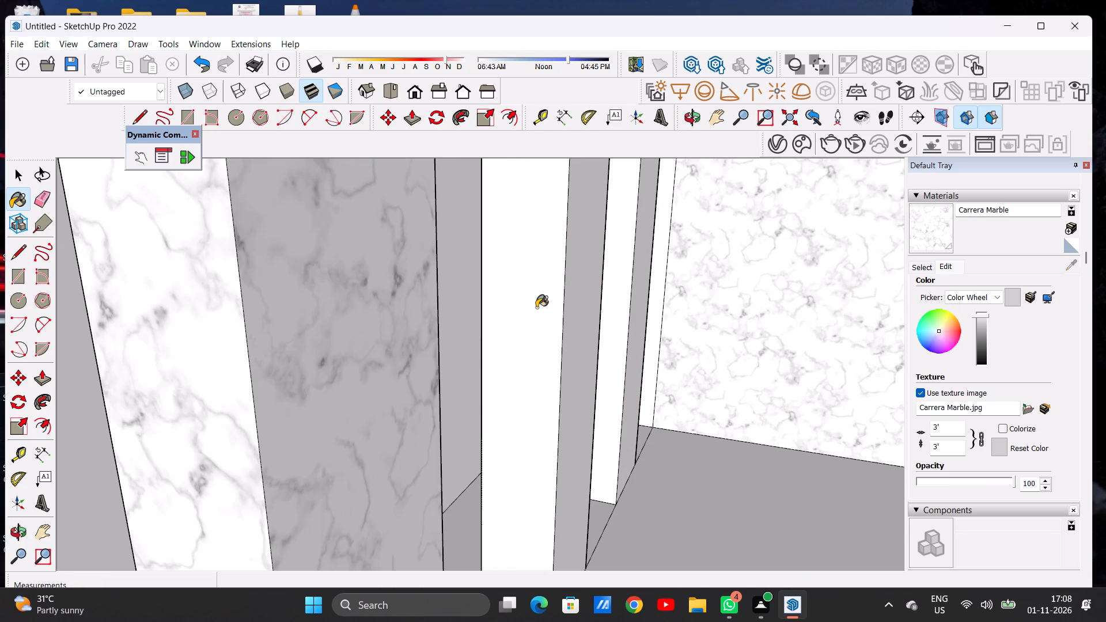
{"action": "left_click", "coordinate": [576, 303]}
{"action": "left_click", "coordinate": [613, 298]}
{"action": "left_click", "coordinate": [636, 297]}
{"action": "scroll", "coordinate": [603, 318], "scroll_direction": "down", "scroll_amount": 1}
{"action": "scroll", "coordinate": [603, 318], "scroll_direction": "up", "scroll_amount": 1}
{"action": "scroll", "coordinate": [603, 318], "scroll_direction": "down", "scroll_amount": 3}
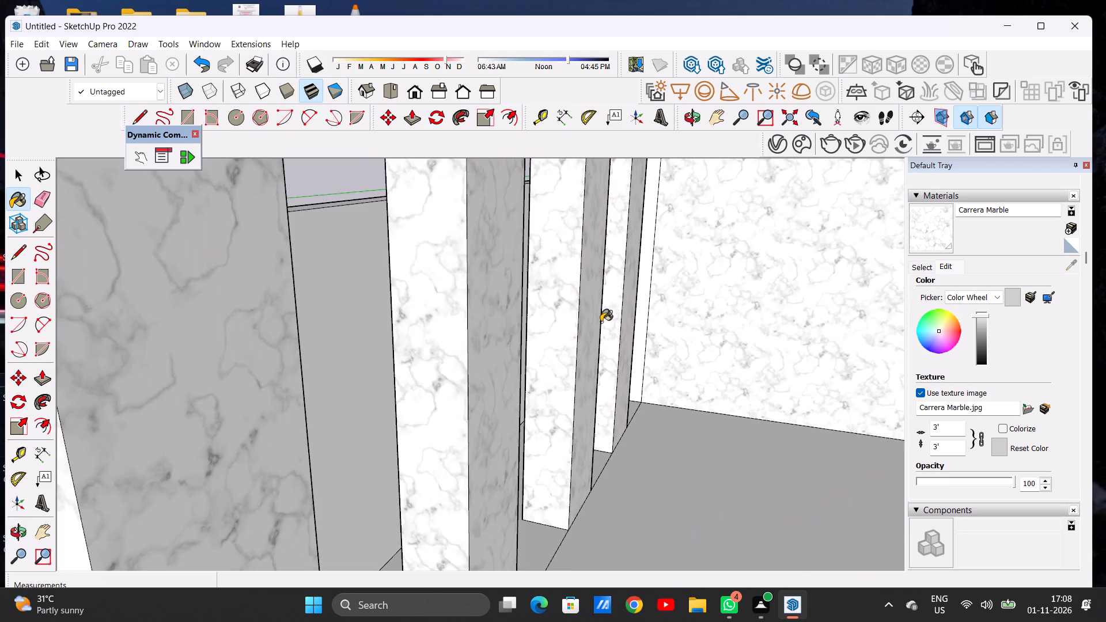
{"action": "scroll", "coordinate": [601, 322], "scroll_direction": "down", "scroll_amount": 16}
{"action": "scroll", "coordinate": [541, 327], "scroll_direction": "up", "scroll_amount": 13}
{"action": "left_click", "coordinate": [536, 335]}
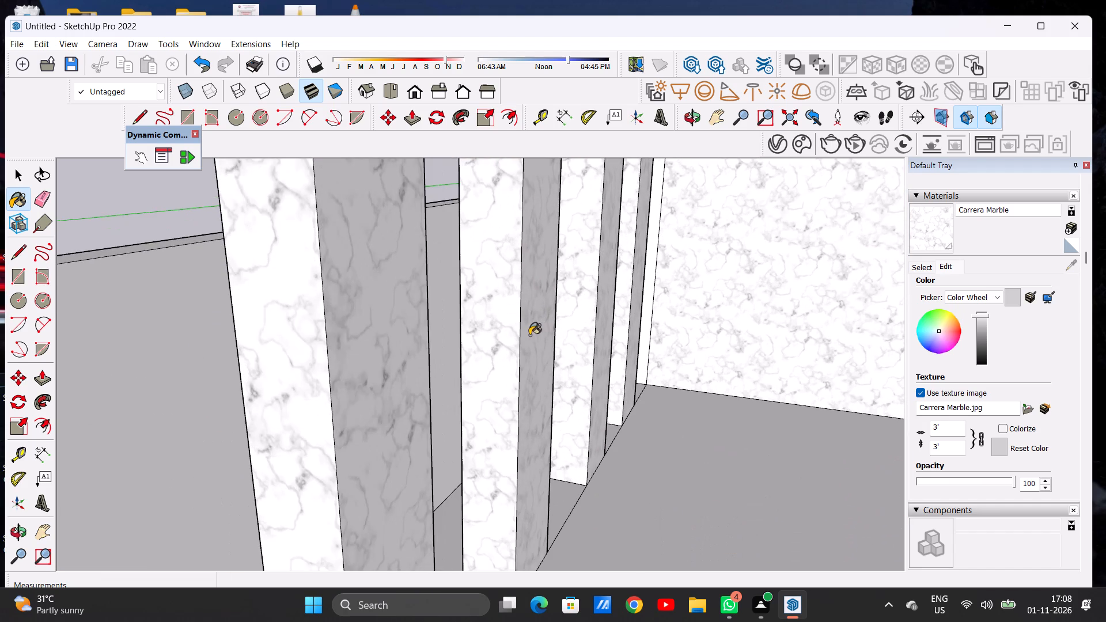
Examine the ground-floor columns, back wall and front facade from several angles for surfaces still unpainted.
{"action": "scroll", "coordinate": [524, 331], "scroll_direction": "down", "scroll_amount": 15}
{"action": "middle_click_drag", "start_coordinate": [459, 336], "coordinate": [652, 340]}
{"action": "middle_click_drag", "start_coordinate": [326, 346], "coordinate": [588, 336]}
{"action": "middle_click_drag", "start_coordinate": [276, 378], "coordinate": [565, 349]}
{"action": "scroll", "coordinate": [616, 329], "scroll_direction": "down", "scroll_amount": 7}
{"action": "middle_click_drag", "start_coordinate": [492, 363], "coordinate": [560, 363]}
{"action": "scroll", "coordinate": [560, 363], "scroll_direction": "up", "scroll_amount": 5}
{"action": "scroll", "coordinate": [561, 363], "scroll_direction": "down", "scroll_amount": 1}
{"action": "scroll", "coordinate": [561, 363], "scroll_direction": "up", "scroll_amount": 2}
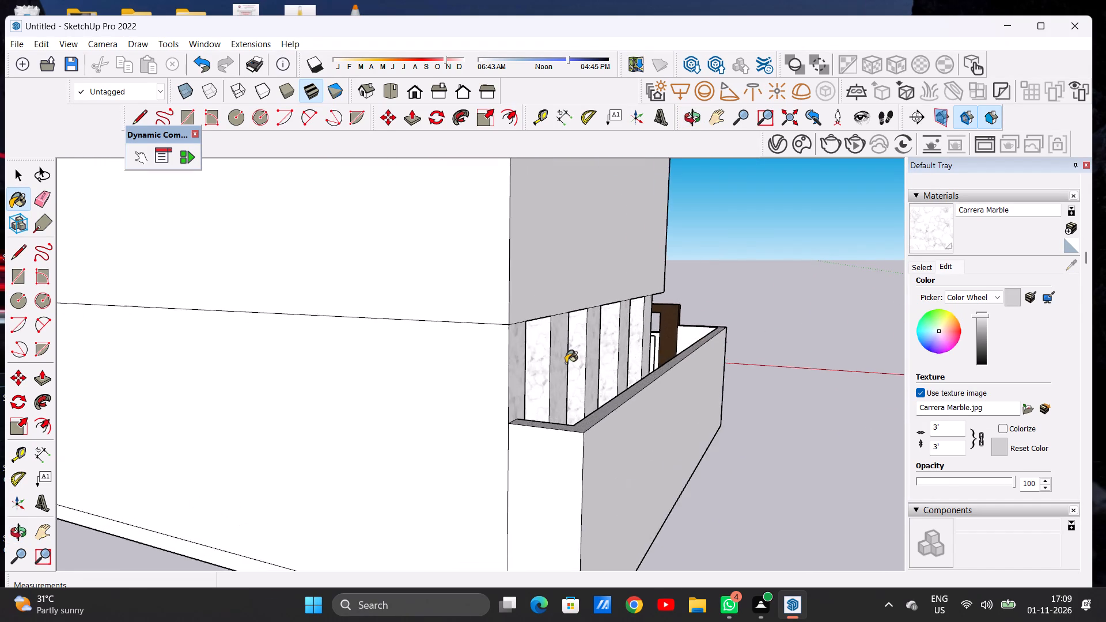
{"action": "scroll", "coordinate": [566, 363], "scroll_direction": "up", "scroll_amount": 6}
{"action": "middle_click_drag", "start_coordinate": [667, 343], "coordinate": [316, 363]}
{"action": "middle_click_drag", "start_coordinate": [517, 323], "coordinate": [321, 328]}
{"action": "scroll", "coordinate": [315, 329], "scroll_direction": "up", "scroll_amount": 1}
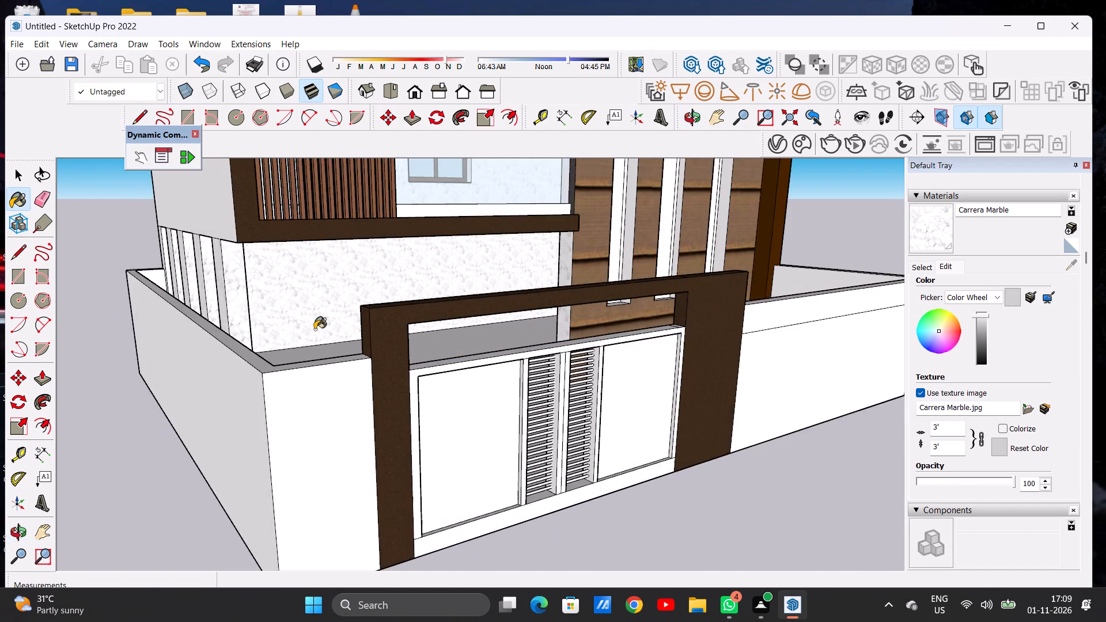
{"action": "scroll", "coordinate": [315, 330], "scroll_direction": "down", "scroll_amount": 15}
{"action": "scroll", "coordinate": [386, 337], "scroll_direction": "up", "scroll_amount": 1}
{"action": "scroll", "coordinate": [408, 341], "scroll_direction": "down", "scroll_amount": 1}
{"action": "middle_click_drag", "start_coordinate": [505, 342], "coordinate": [319, 353]}
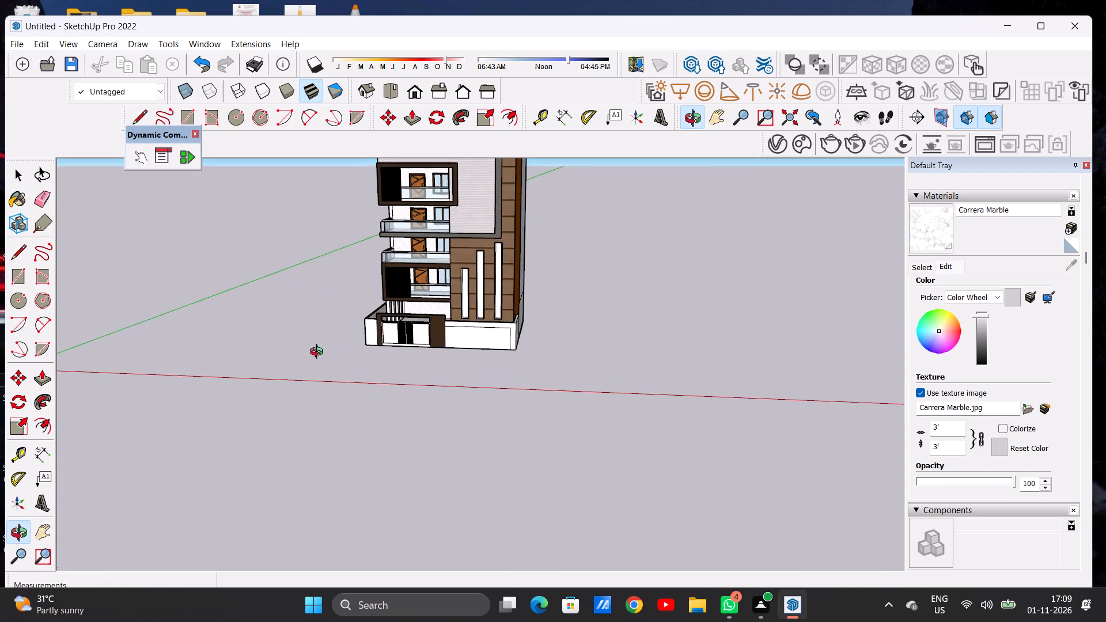
{"action": "middle_click_drag", "start_coordinate": [319, 353], "coordinate": [345, 322]}
{"action": "scroll", "coordinate": [409, 280], "scroll_direction": "up", "scroll_amount": 15}
{"action": "scroll", "coordinate": [416, 360], "scroll_direction": "down", "scroll_amount": 1}
{"action": "scroll", "coordinate": [416, 360], "scroll_direction": "up", "scroll_amount": 5}
{"action": "left_click", "coordinate": [416, 360]}
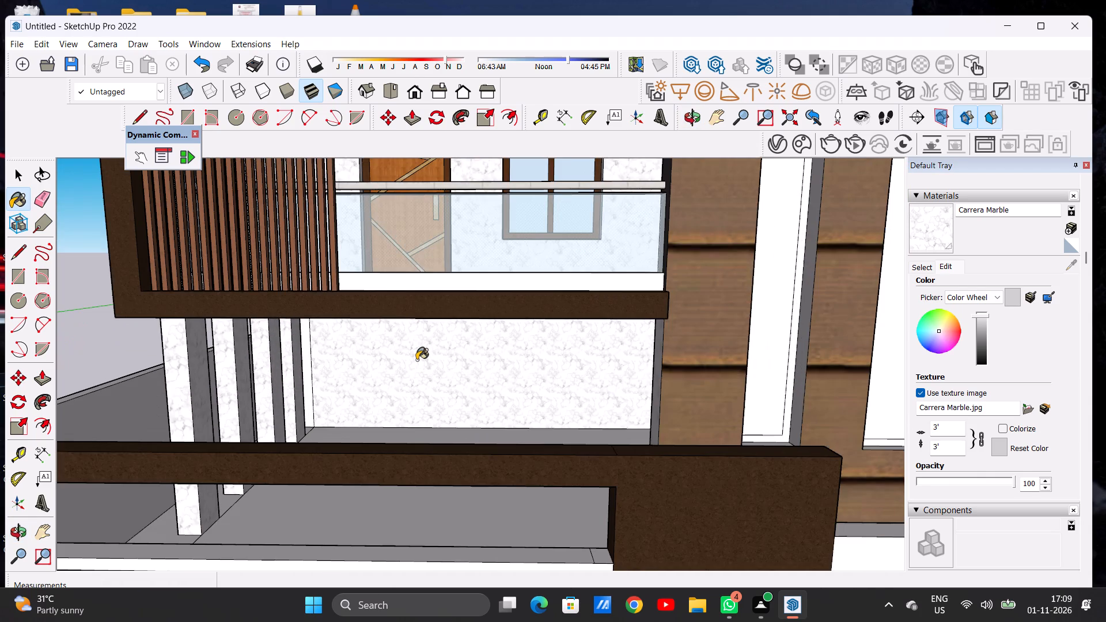
{"action": "scroll", "coordinate": [435, 361], "scroll_direction": "down", "scroll_amount": 14}
{"action": "middle_click_drag", "start_coordinate": [472, 380], "coordinate": [468, 347]}
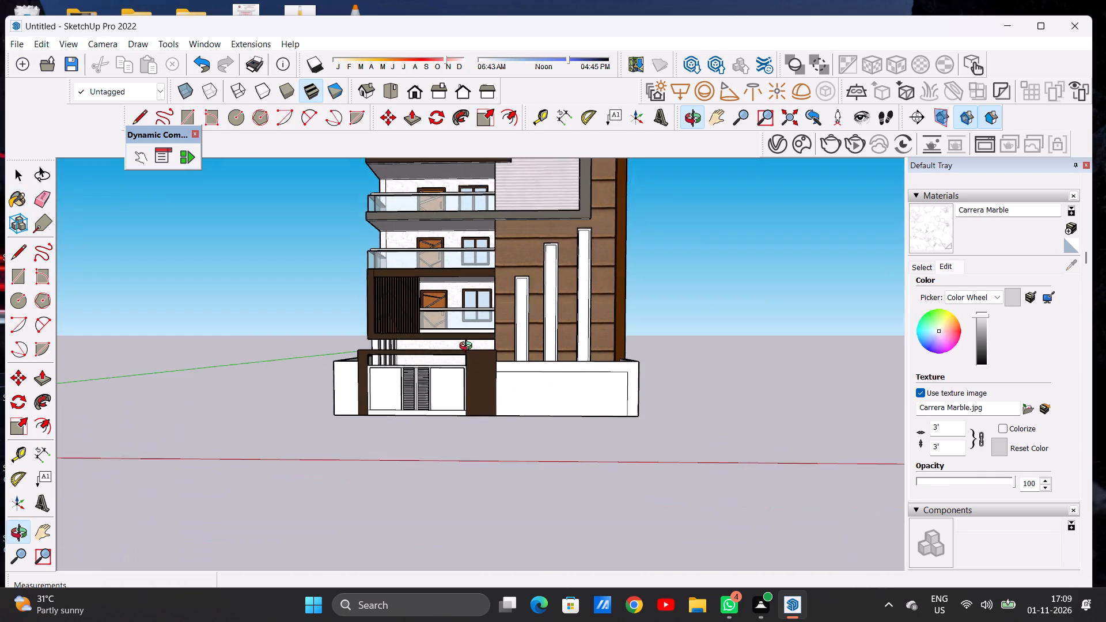
{"action": "middle_click_drag", "start_coordinate": [468, 347], "coordinate": [469, 359]}
{"action": "scroll", "coordinate": [466, 370], "scroll_direction": "down", "scroll_amount": 8}
{"action": "scroll", "coordinate": [460, 403], "scroll_direction": "up", "scroll_amount": 1}
{"action": "scroll", "coordinate": [460, 404], "scroll_direction": "down", "scroll_amount": 6}
{"action": "scroll", "coordinate": [456, 389], "scroll_direction": "up", "scroll_amount": 8}
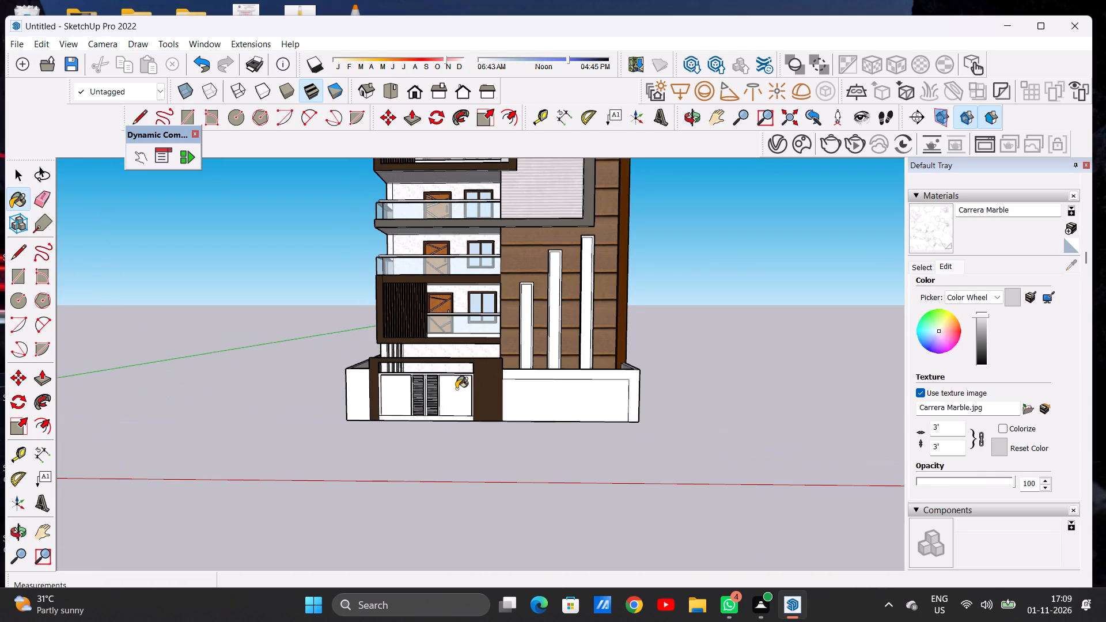
{"action": "key", "text": "space"}
Paint the border of the shortest vertical panel on the wood cladding with Wood Cherry Original from the Wood materials.
{"action": "scroll", "coordinate": [584, 284], "scroll_direction": "up", "scroll_amount": 3}
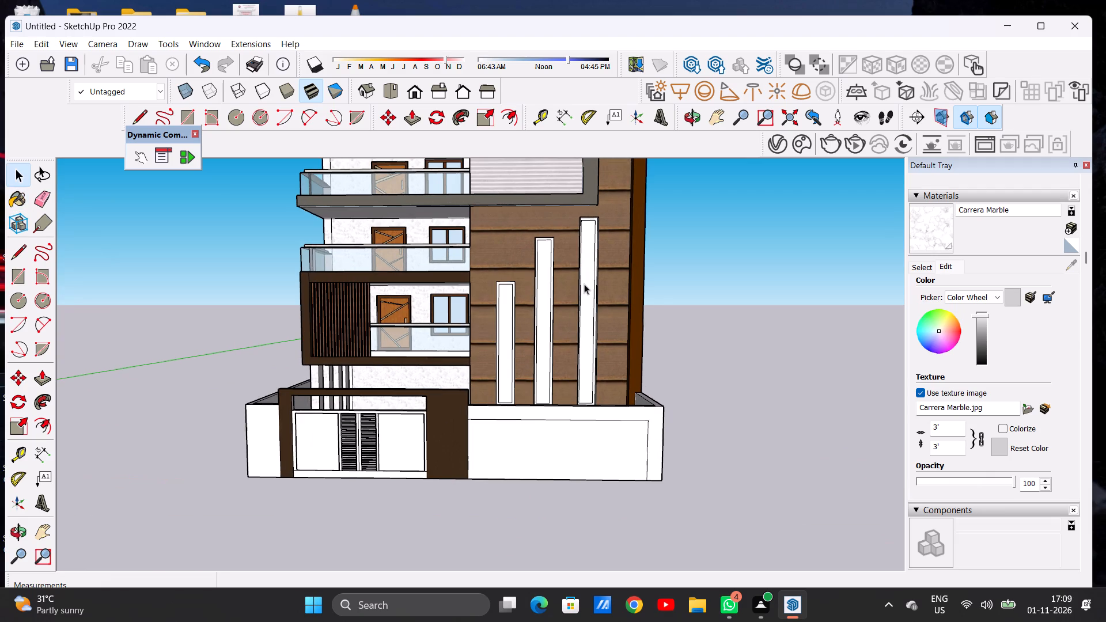
{"action": "left_click", "coordinate": [923, 268]}
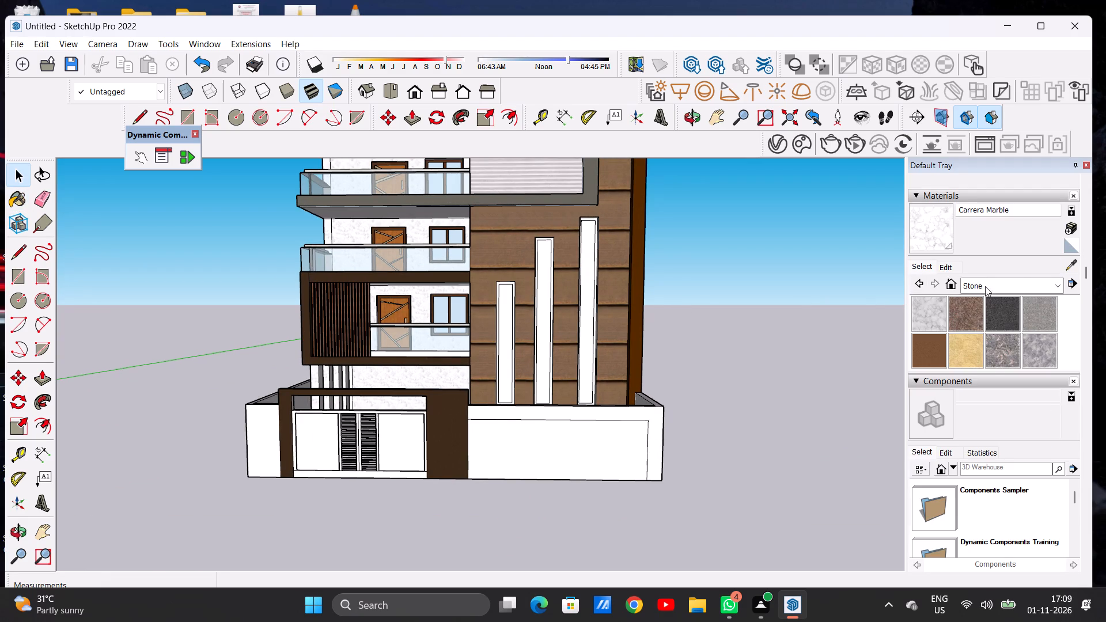
{"action": "left_click", "coordinate": [985, 286]}
{"action": "left_click", "coordinate": [1004, 473]}
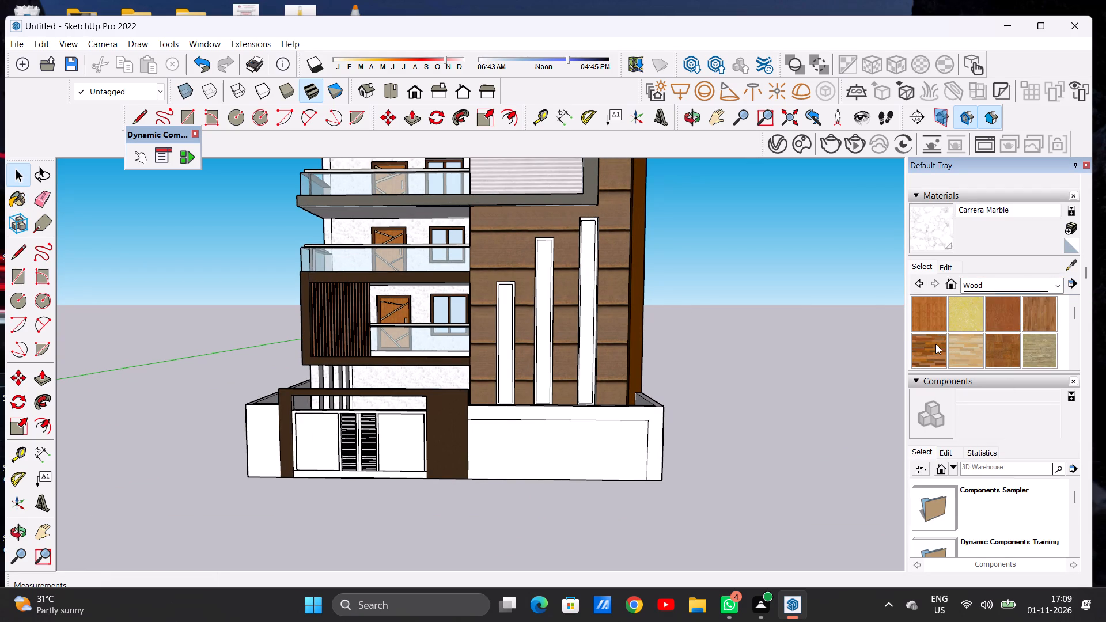
{"action": "left_click", "coordinate": [998, 309]}
{"action": "scroll", "coordinate": [495, 306], "scroll_direction": "up", "scroll_amount": 4}
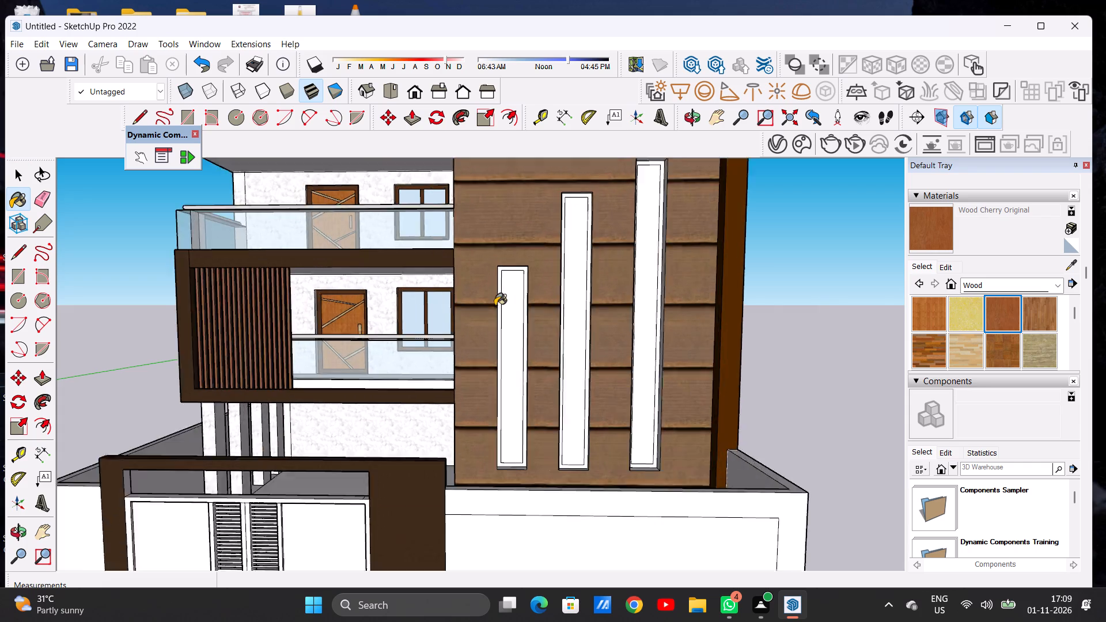
{"action": "scroll", "coordinate": [495, 306], "scroll_direction": "up", "scroll_amount": 15}
{"action": "left_click", "coordinate": [554, 241]}
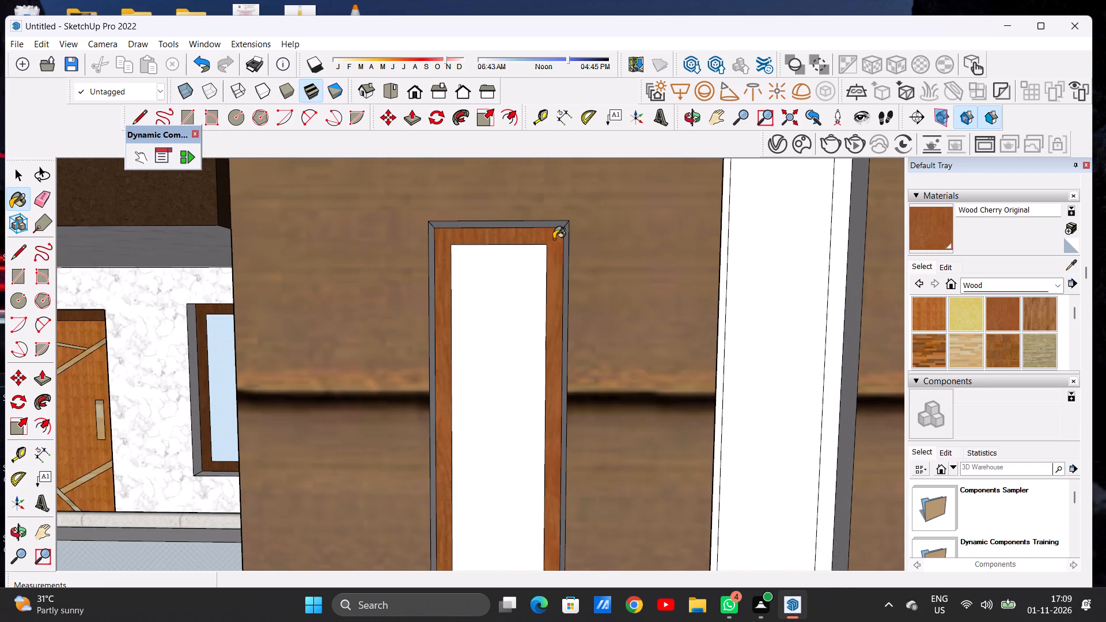
{"action": "middle_click_drag", "start_coordinate": [527, 259], "coordinate": [480, 274]}
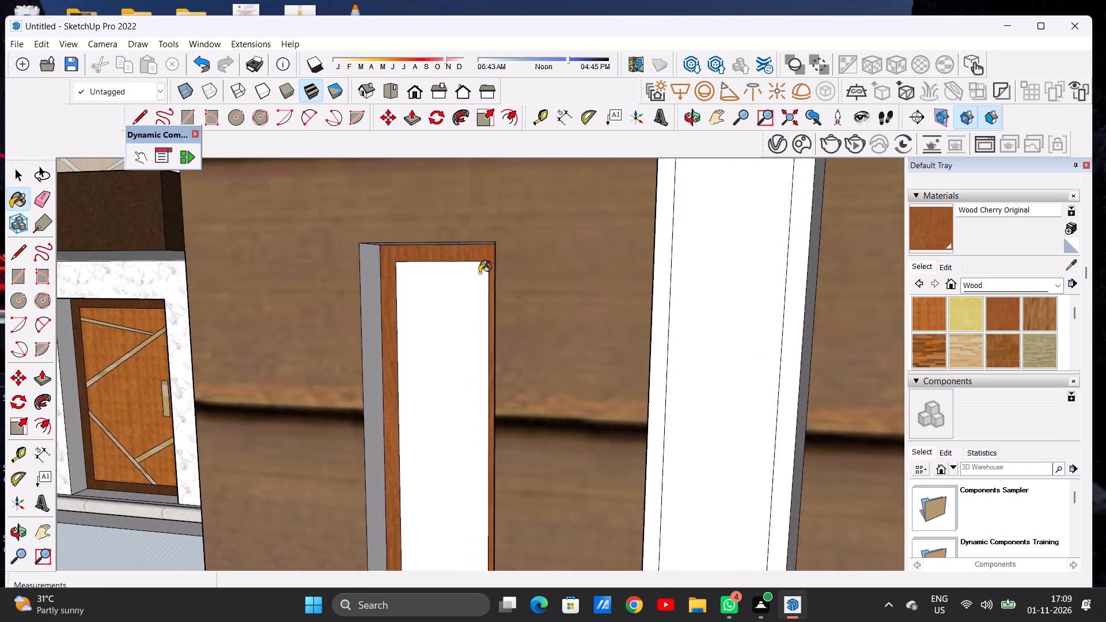
Darken the Wood Cherry Original material's colour to a deep brown.
{"action": "left_click", "coordinate": [945, 266]}
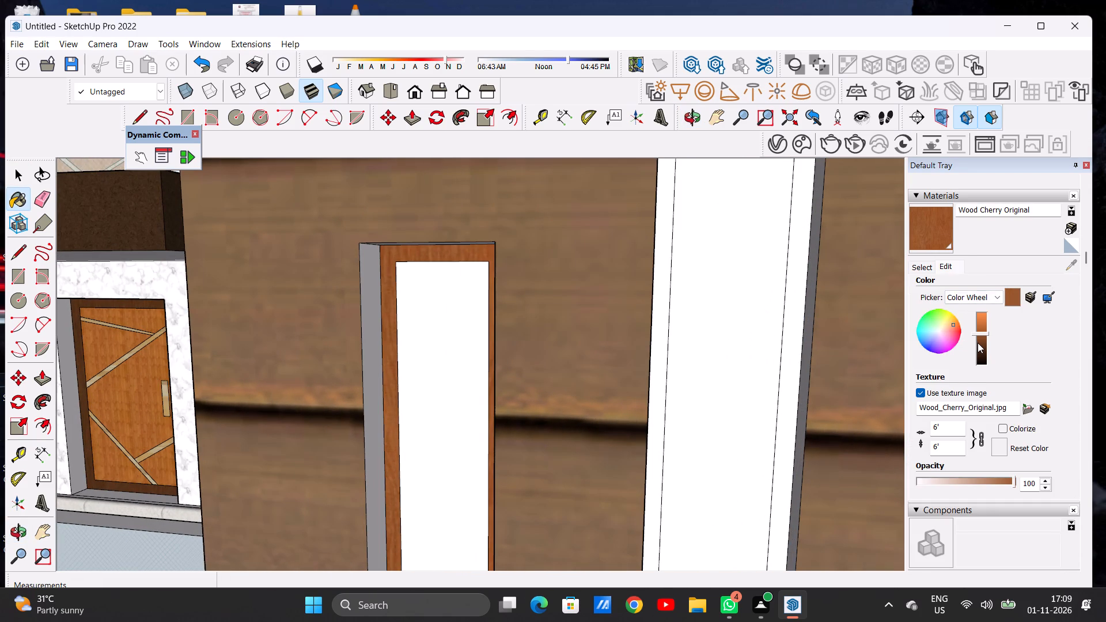
{"action": "left_click", "coordinate": [980, 345]}
Paint the borders of the middle and tallest vertical panels on the cladding with the darkened Wood Cherry Original.
{"action": "scroll", "coordinate": [468, 281], "scroll_direction": "down", "scroll_amount": 9}
{"action": "left_click", "coordinate": [544, 277]}
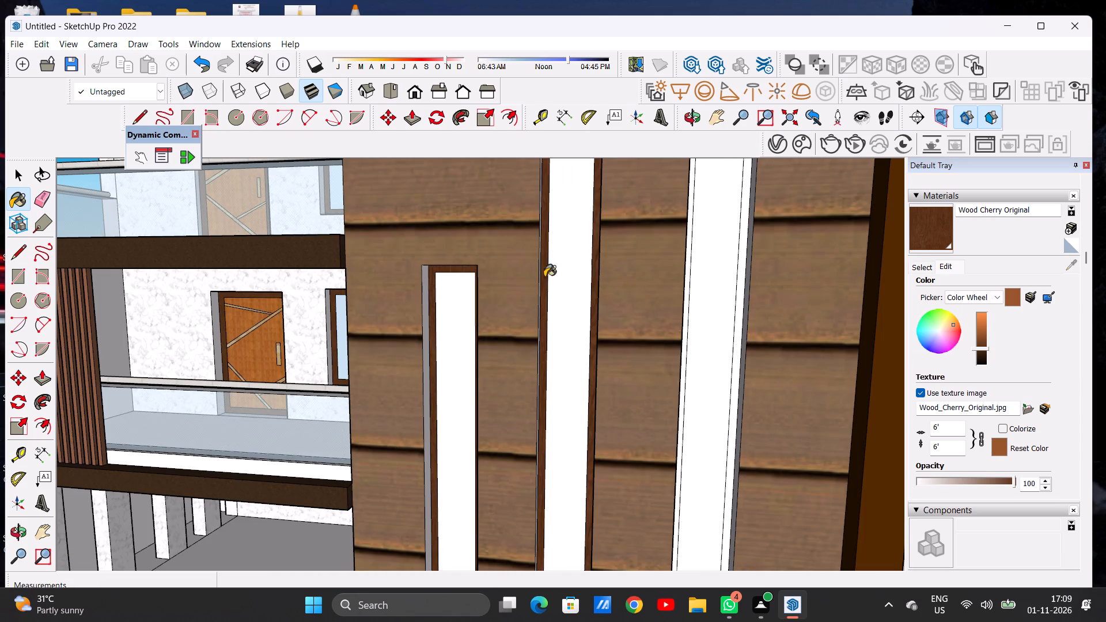
{"action": "scroll", "coordinate": [714, 279], "scroll_direction": "up", "scroll_amount": 5}
{"action": "scroll", "coordinate": [714, 279], "scroll_direction": "down", "scroll_amount": 1}
{"action": "scroll", "coordinate": [714, 279], "scroll_direction": "up", "scroll_amount": 1}
{"action": "left_click", "coordinate": [668, 285]}
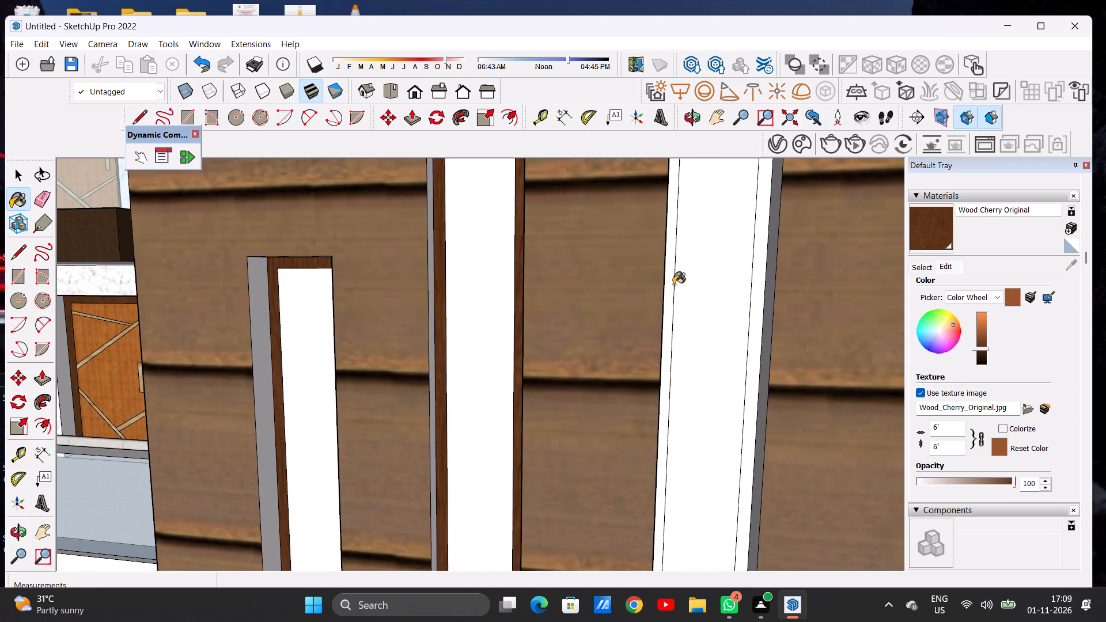
{"action": "scroll", "coordinate": [671, 290], "scroll_direction": "down", "scroll_amount": 8}
{"action": "scroll", "coordinate": [517, 290], "scroll_direction": "down", "scroll_amount": 15}
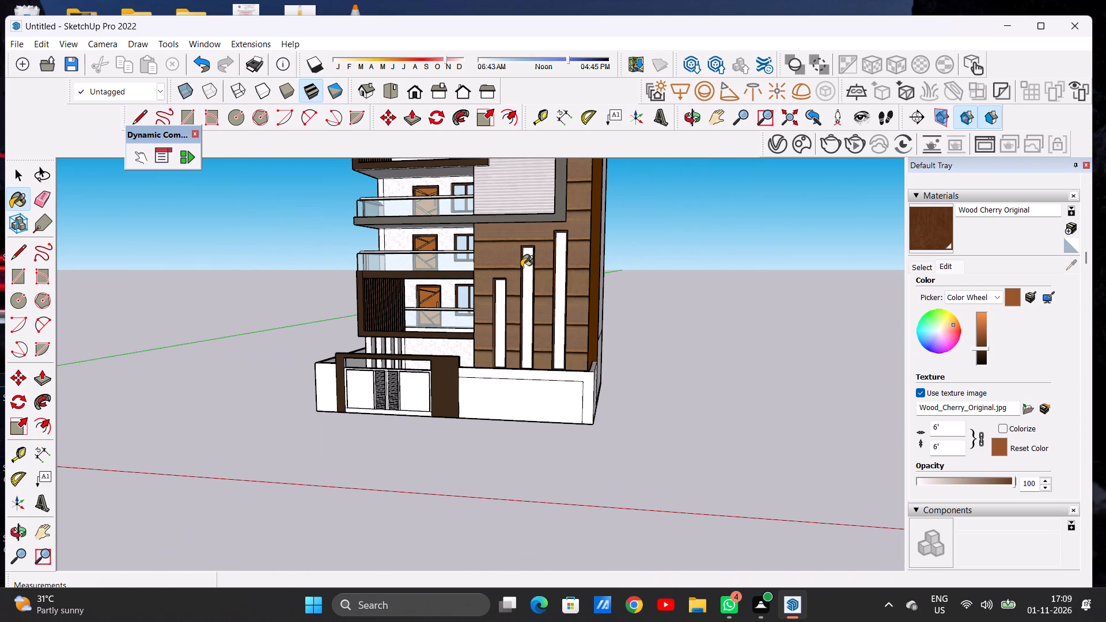
{"action": "key", "text": "space"}
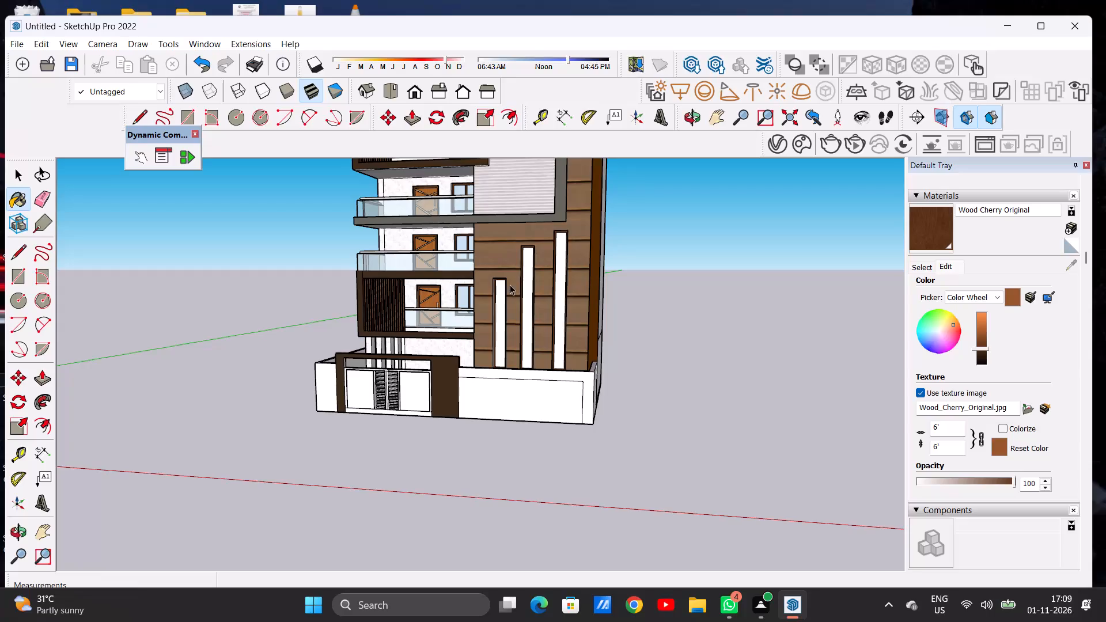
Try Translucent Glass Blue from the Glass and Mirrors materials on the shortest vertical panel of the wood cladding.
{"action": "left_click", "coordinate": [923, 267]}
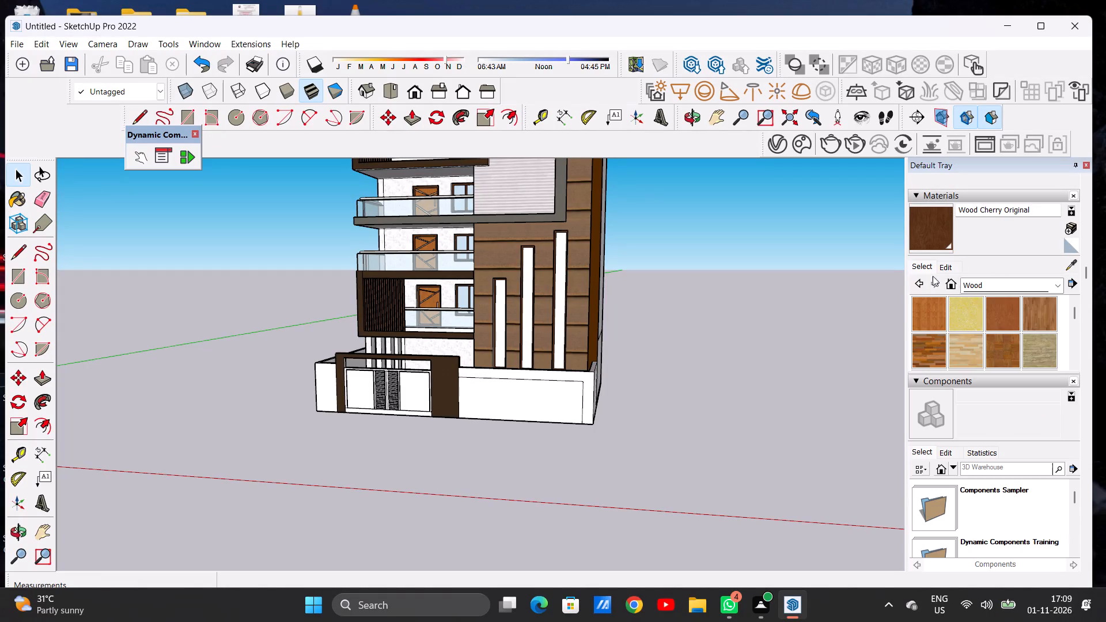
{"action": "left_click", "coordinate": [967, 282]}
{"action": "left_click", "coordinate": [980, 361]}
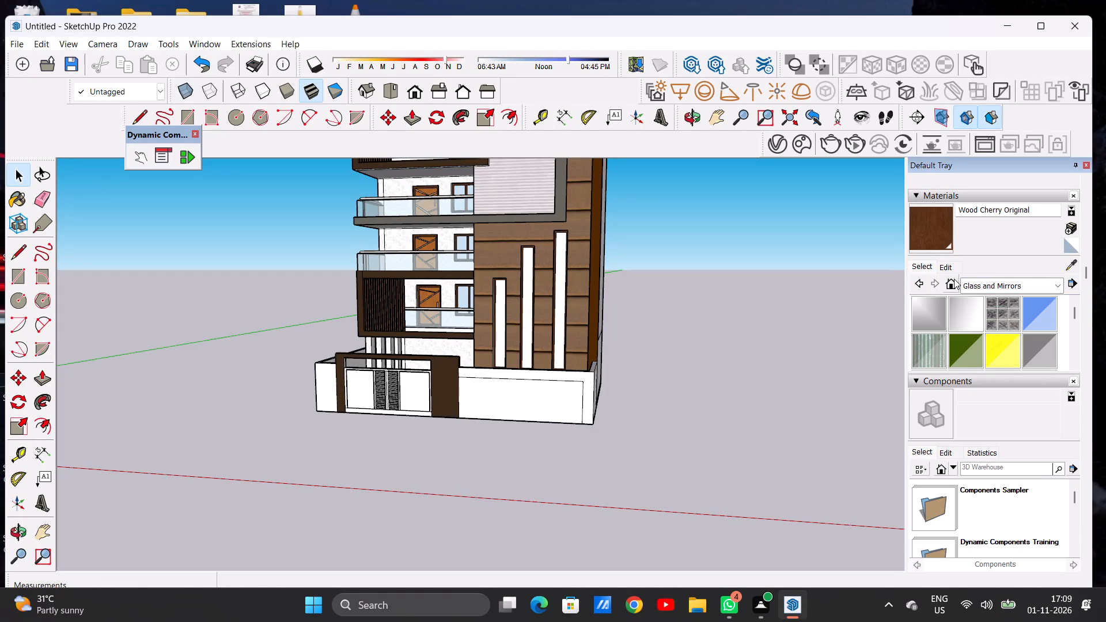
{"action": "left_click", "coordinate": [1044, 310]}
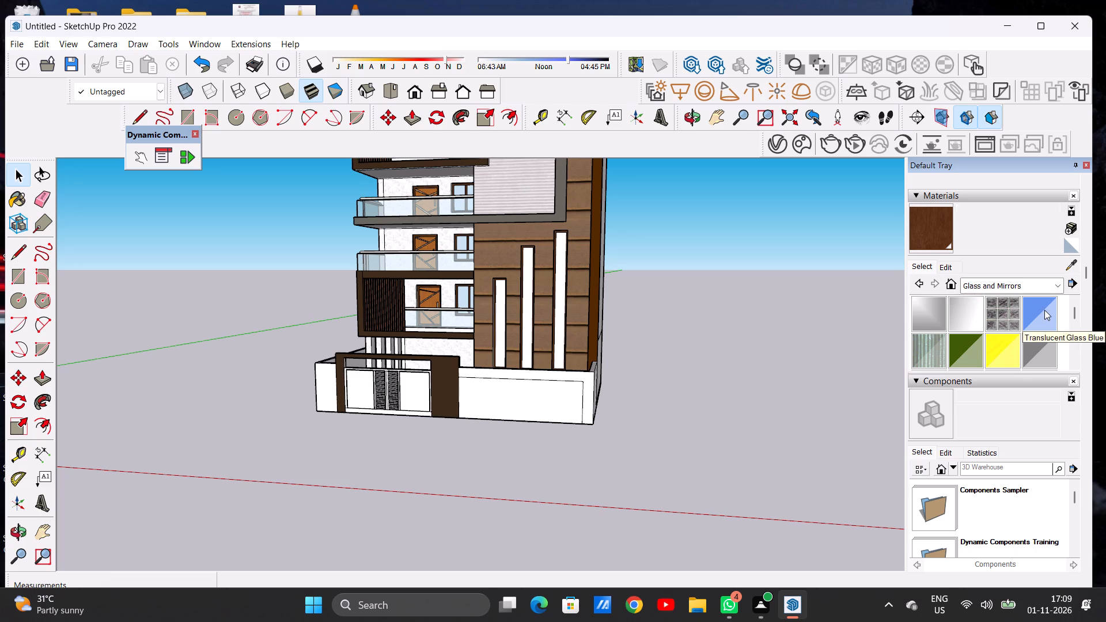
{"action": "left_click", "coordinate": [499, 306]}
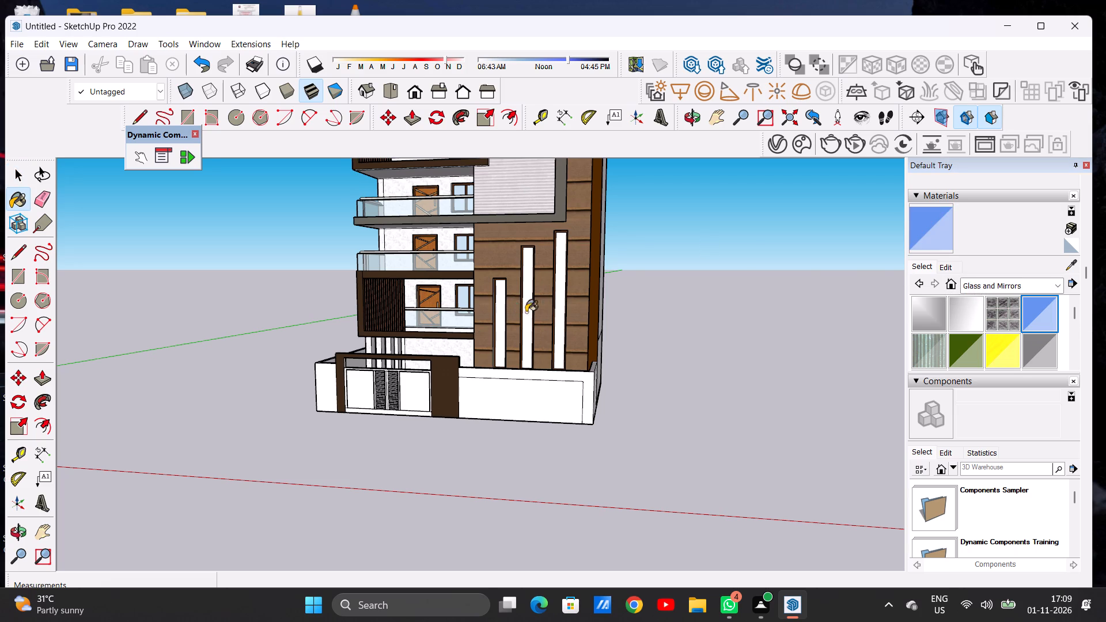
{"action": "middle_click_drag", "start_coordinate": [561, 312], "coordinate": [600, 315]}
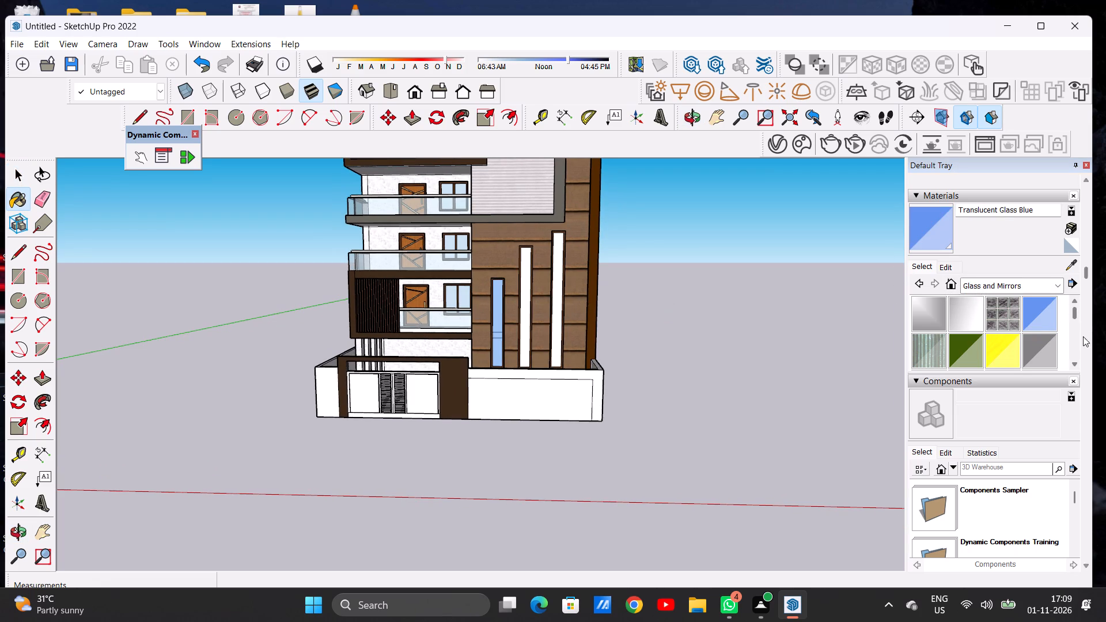
Paint the shortest, middle and tallest vertical panels on the wood cladding with Translucent Glass Gray.
{"action": "left_click", "coordinate": [1038, 349]}
{"action": "scroll", "coordinate": [509, 297], "scroll_direction": "up", "scroll_amount": 12}
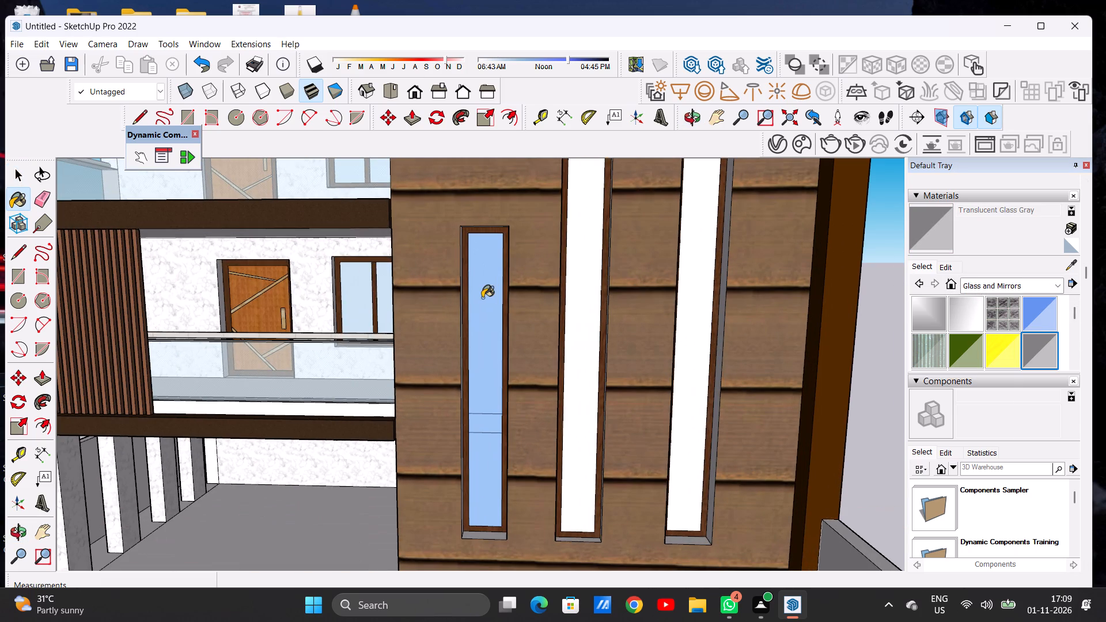
{"action": "left_click", "coordinate": [482, 298]}
{"action": "left_click", "coordinate": [575, 294]}
{"action": "left_click", "coordinate": [695, 289]}
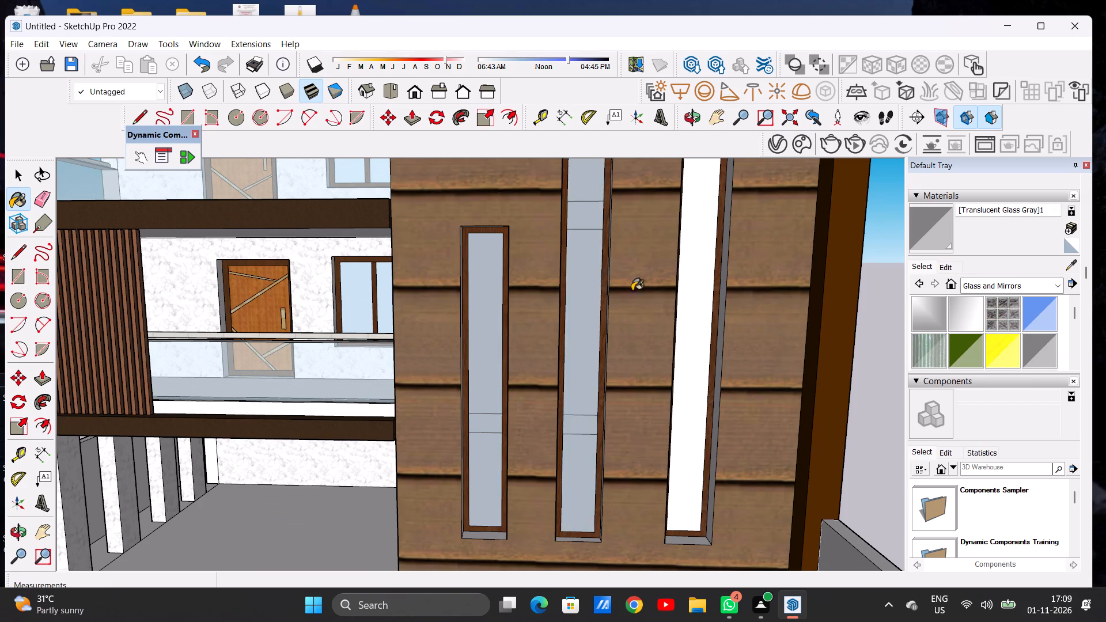
{"action": "scroll", "coordinate": [608, 294], "scroll_direction": "down", "scroll_amount": 5}
{"action": "scroll", "coordinate": [607, 296], "scroll_direction": "up", "scroll_amount": 1}
{"action": "scroll", "coordinate": [607, 296], "scroll_direction": "down", "scroll_amount": 3}
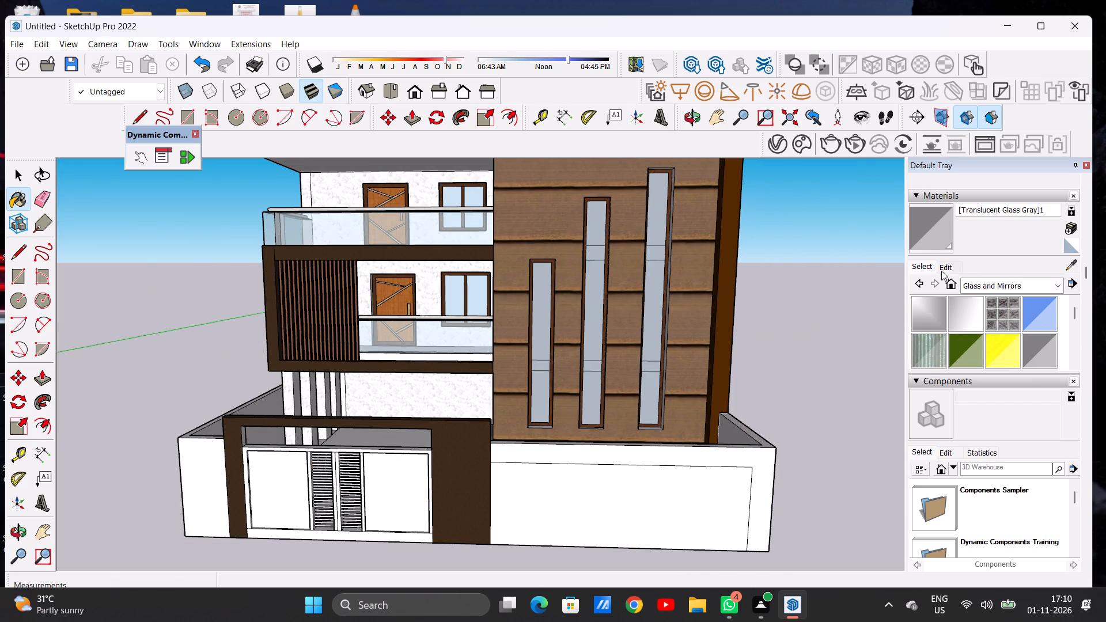
Lighten the Translucent Glass Gray material's colour to a brighter grey.
{"action": "left_click", "coordinate": [942, 268]}
{"action": "left_click", "coordinate": [979, 338]}
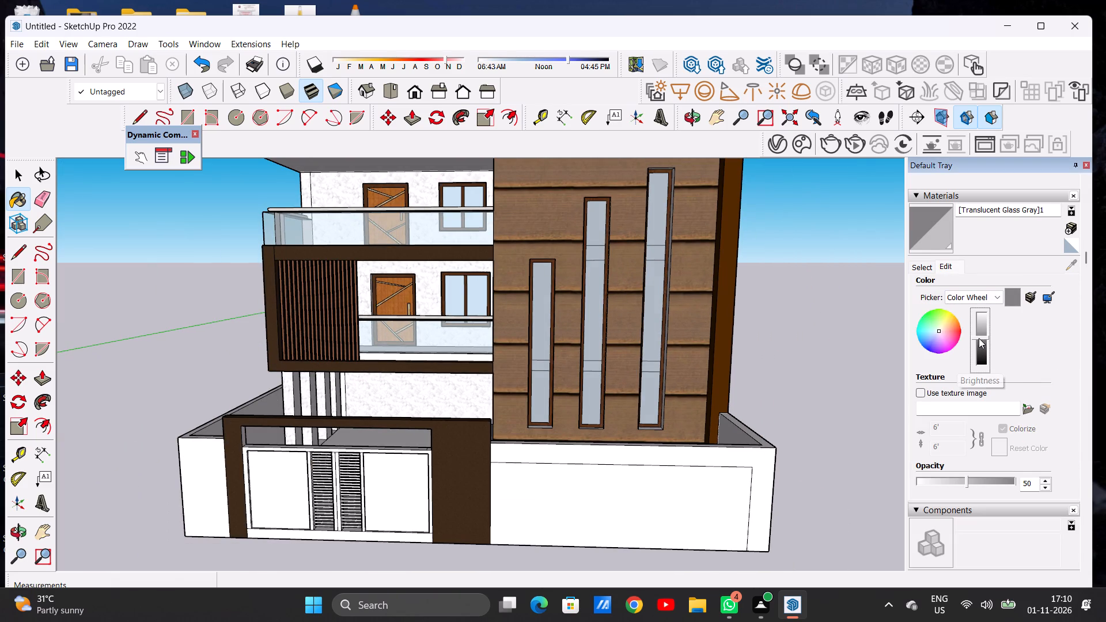
{"action": "left_click", "coordinate": [978, 332]}
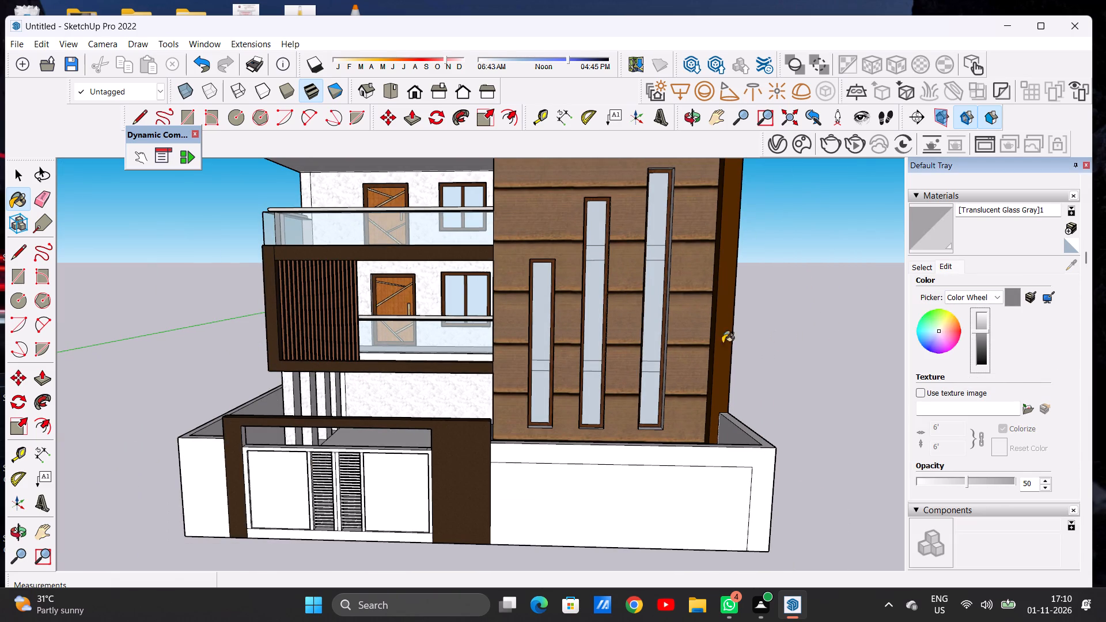
Examine the whole front facade from a distance with the glazed vertical panels in place.
{"action": "scroll", "coordinate": [638, 350], "scroll_direction": "down", "scroll_amount": 4}
{"action": "scroll", "coordinate": [578, 356], "scroll_direction": "down", "scroll_amount": 5}
{"action": "scroll", "coordinate": [578, 357], "scroll_direction": "up", "scroll_amount": 1}
{"action": "scroll", "coordinate": [578, 357], "scroll_direction": "down", "scroll_amount": 9}
{"action": "middle_click_drag", "start_coordinate": [592, 357], "coordinate": [605, 362]}
{"action": "middle_click", "coordinate": [605, 362]}
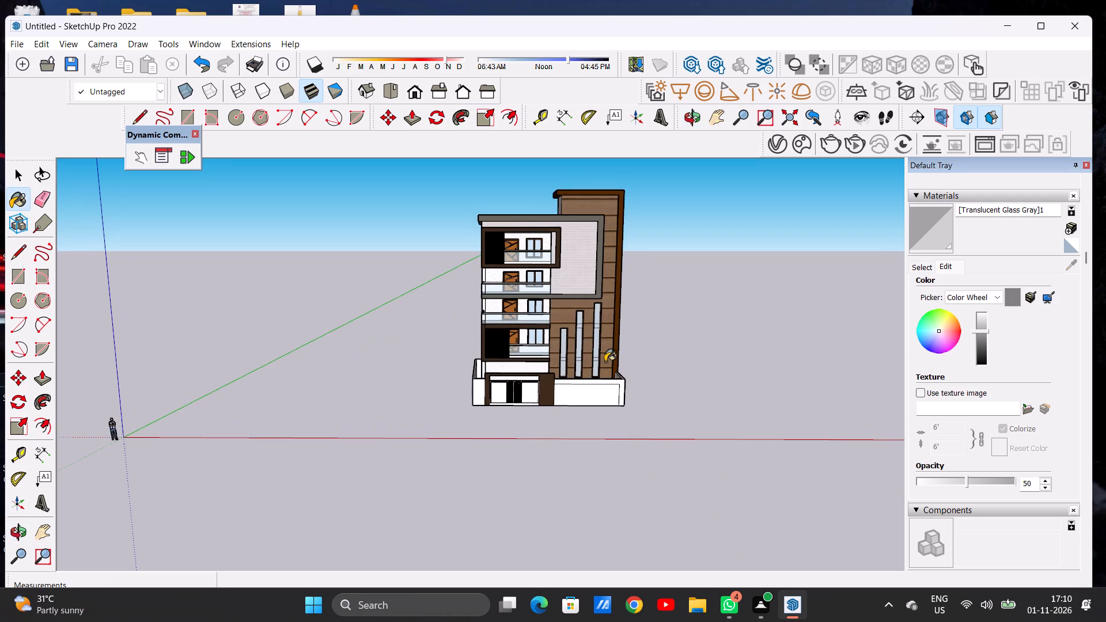
{"action": "key", "text": "space"}
{"action": "scroll", "coordinate": [565, 285], "scroll_direction": "down", "scroll_amount": 10}
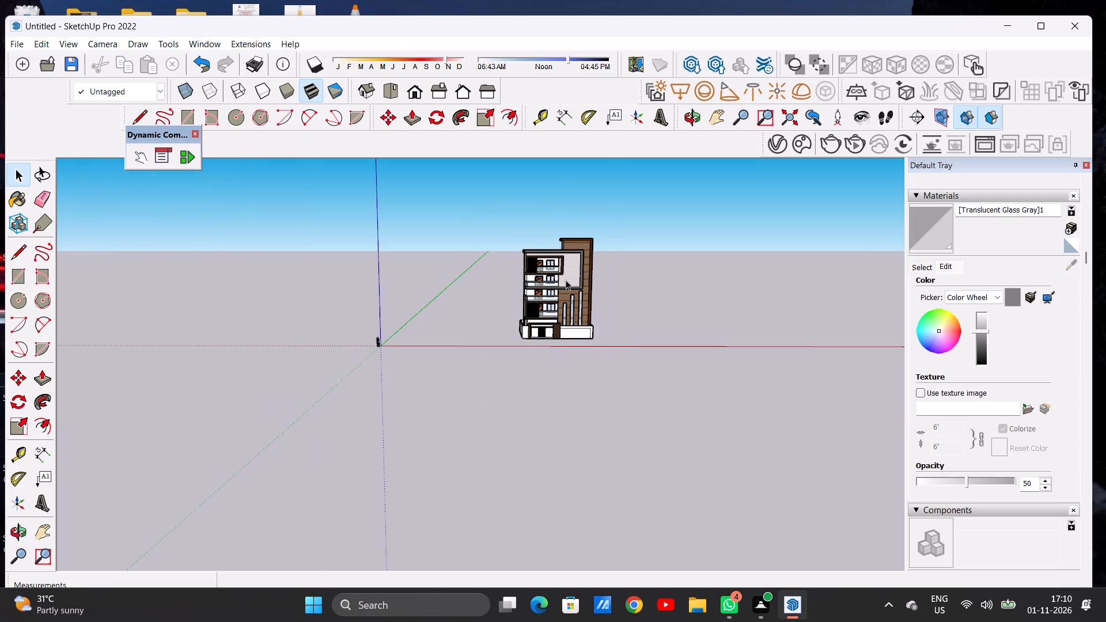
{"action": "scroll", "coordinate": [577, 323], "scroll_direction": "up", "scroll_amount": 8}
{"action": "scroll", "coordinate": [577, 318], "scroll_direction": "down", "scroll_amount": 1}
Paint the entrance gate's top rail, outer frame and the stile beside the right louvre with Color M07 from the Colors materials.
{"action": "scroll", "coordinate": [577, 318], "scroll_direction": "up", "scroll_amount": 5}
{"action": "scroll", "coordinate": [498, 316], "scroll_direction": "up", "scroll_amount": 1}
{"action": "scroll", "coordinate": [499, 317], "scroll_direction": "down", "scroll_amount": 5}
{"action": "scroll", "coordinate": [453, 323], "scroll_direction": "up", "scroll_amount": 2}
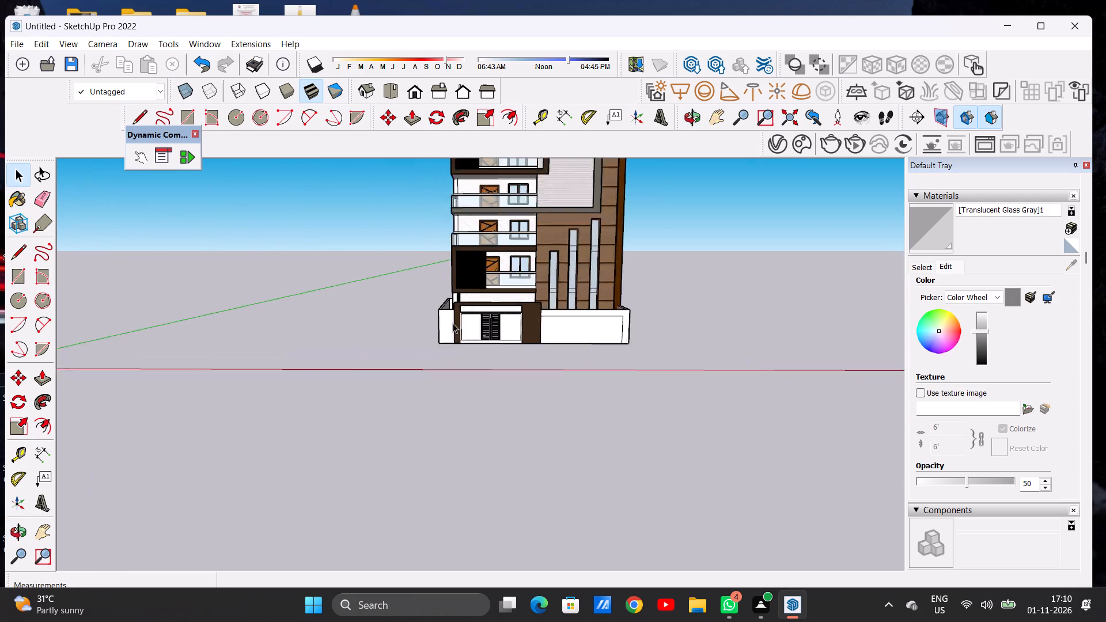
{"action": "scroll", "coordinate": [453, 323], "scroll_direction": "up", "scroll_amount": 18}
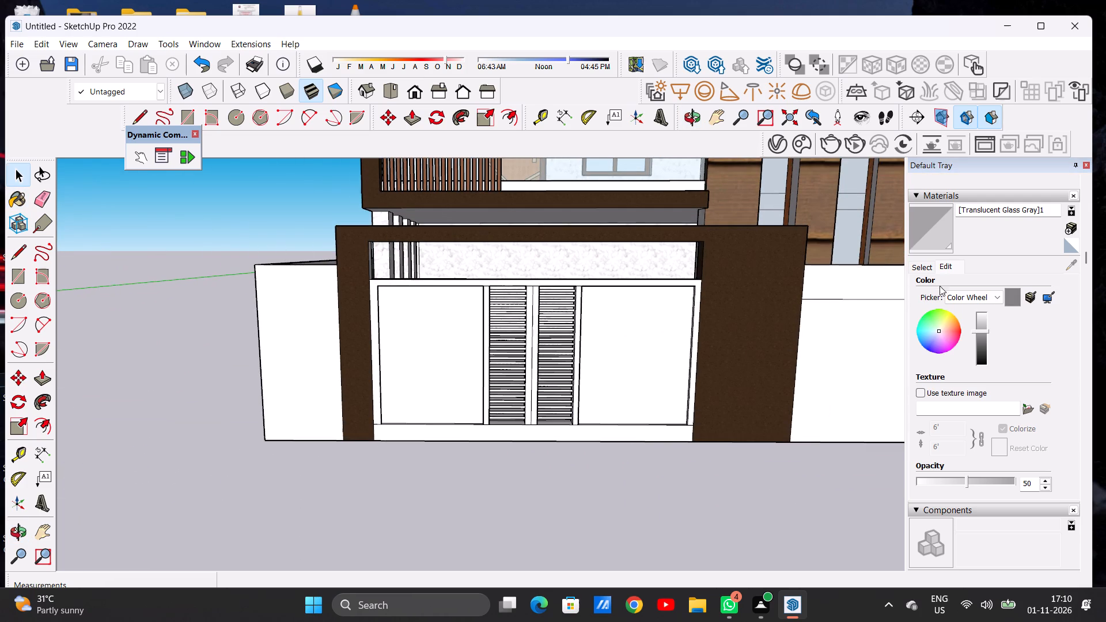
{"action": "left_click", "coordinate": [915, 264]}
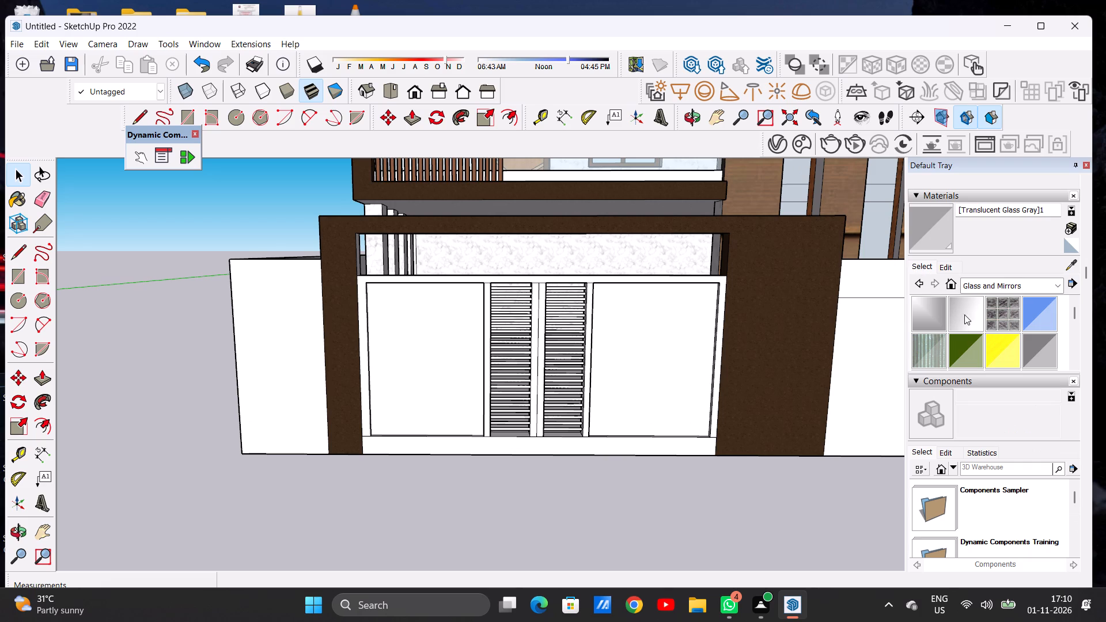
{"action": "left_click", "coordinate": [971, 288]}
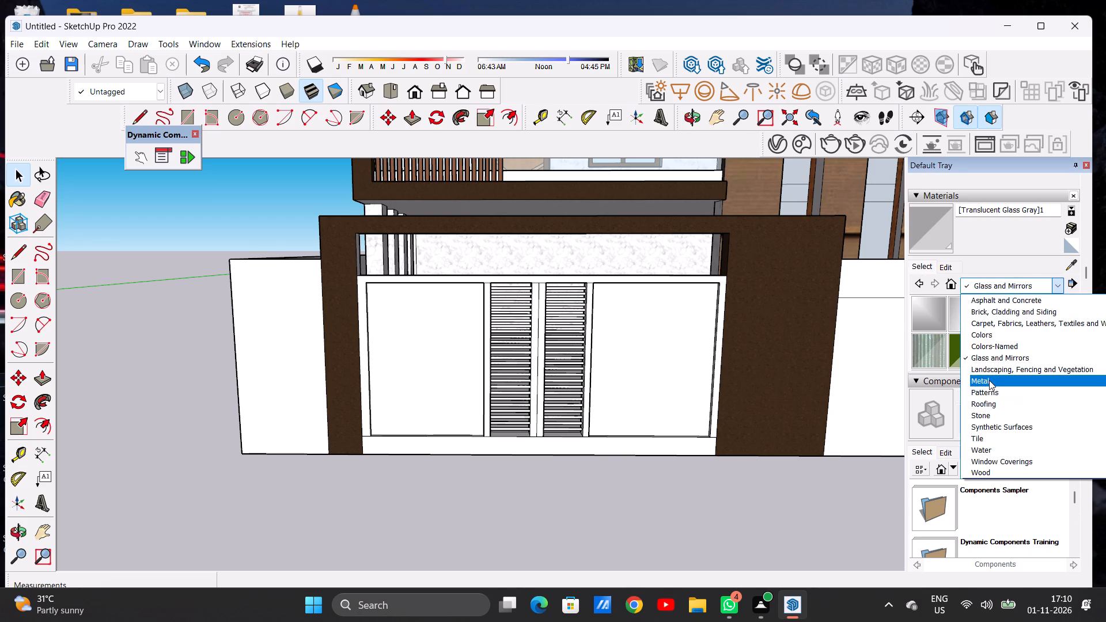
{"action": "left_click", "coordinate": [994, 339]}
{"action": "scroll", "coordinate": [994, 339], "scroll_direction": "down", "scroll_amount": 3}
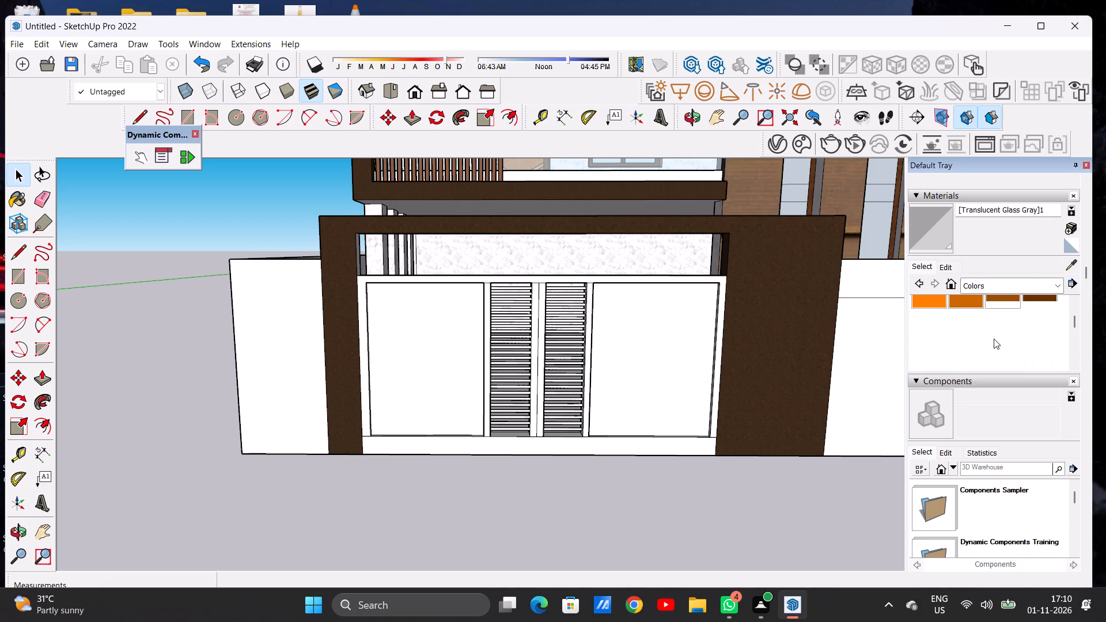
{"action": "scroll", "coordinate": [994, 339], "scroll_direction": "down", "scroll_amount": 12}
{"action": "scroll", "coordinate": [1001, 289], "scroll_direction": "up", "scroll_amount": 1}
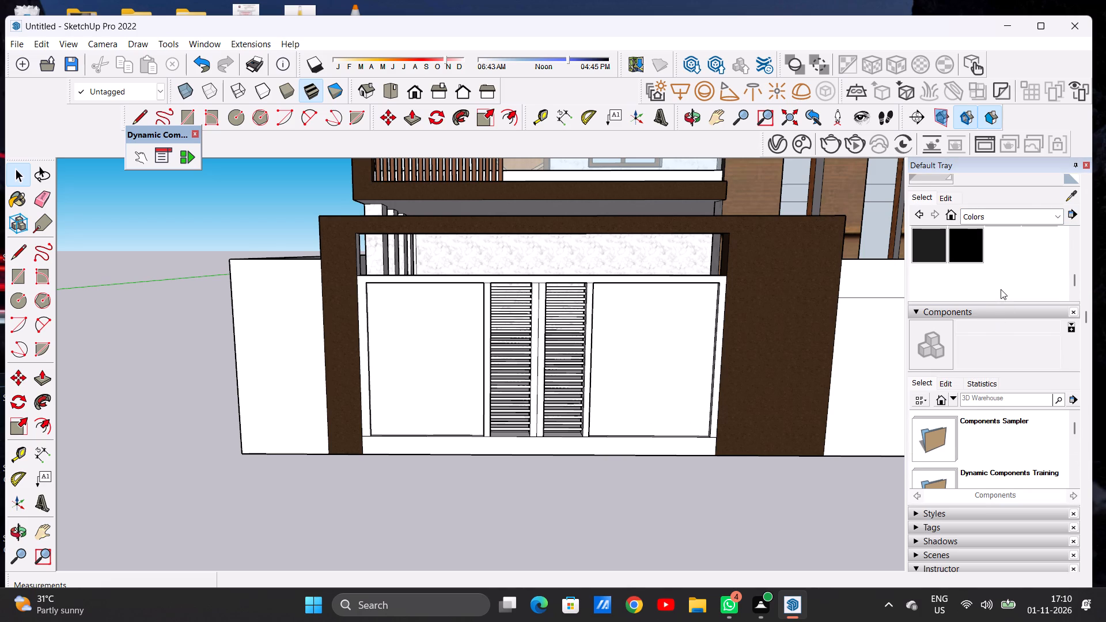
{"action": "left_click", "coordinate": [1040, 278]}
{"action": "scroll", "coordinate": [579, 284], "scroll_direction": "up", "scroll_amount": 13}
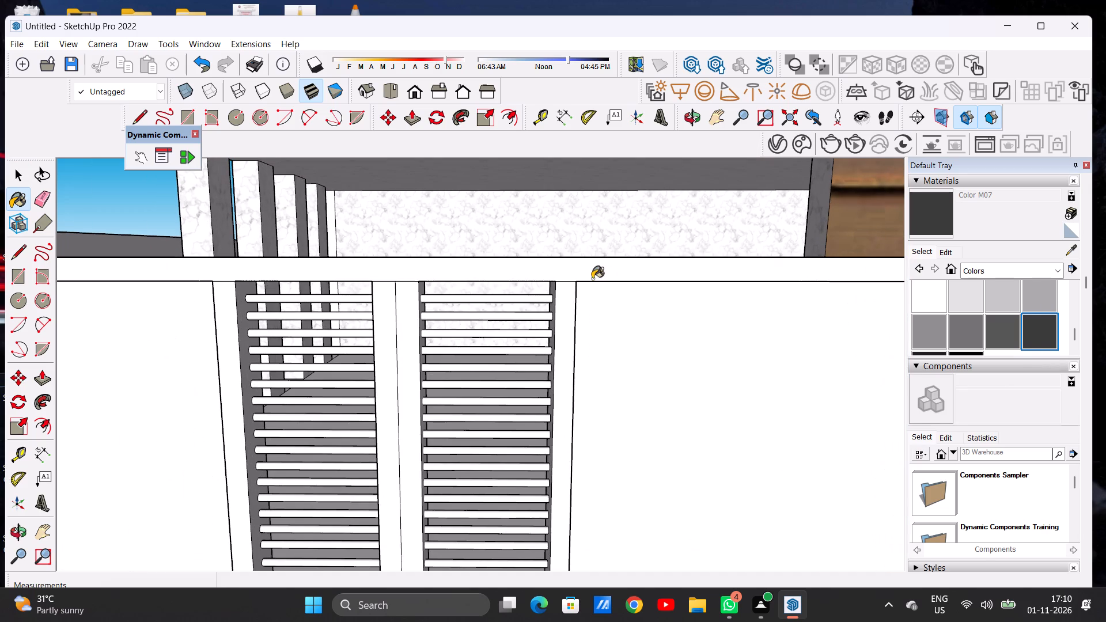
{"action": "left_click", "coordinate": [573, 276]}
{"action": "left_click", "coordinate": [562, 299]}
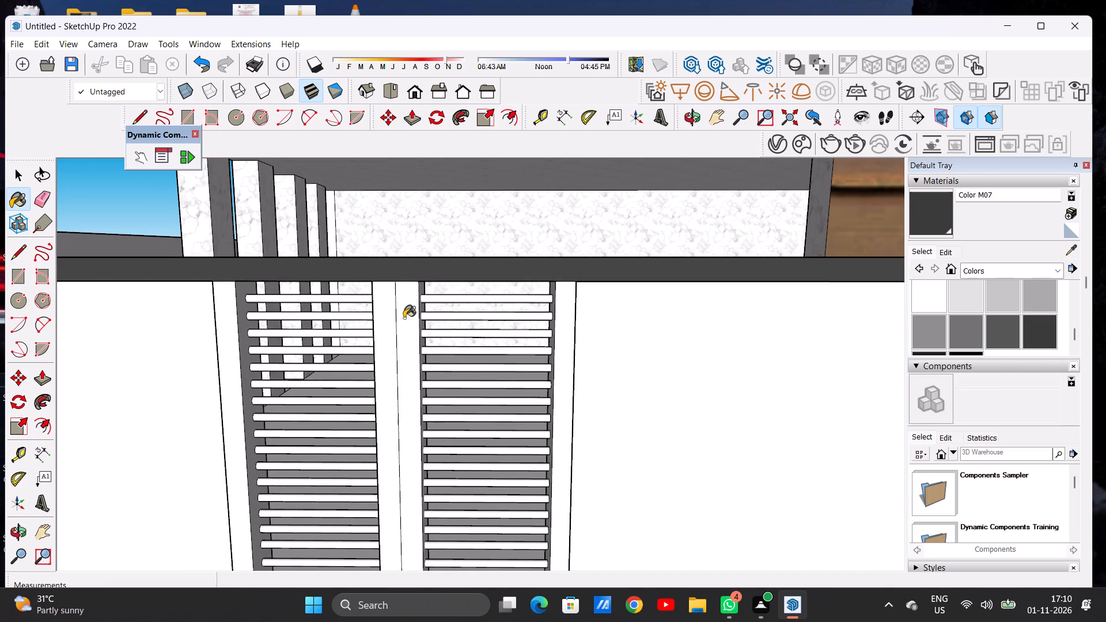
Paint the gate's two centre stiles, the stile beside the left louvre and the bottom rail with Color M07.
{"action": "scroll", "coordinate": [656, 299], "scroll_direction": "down", "scroll_amount": 5}
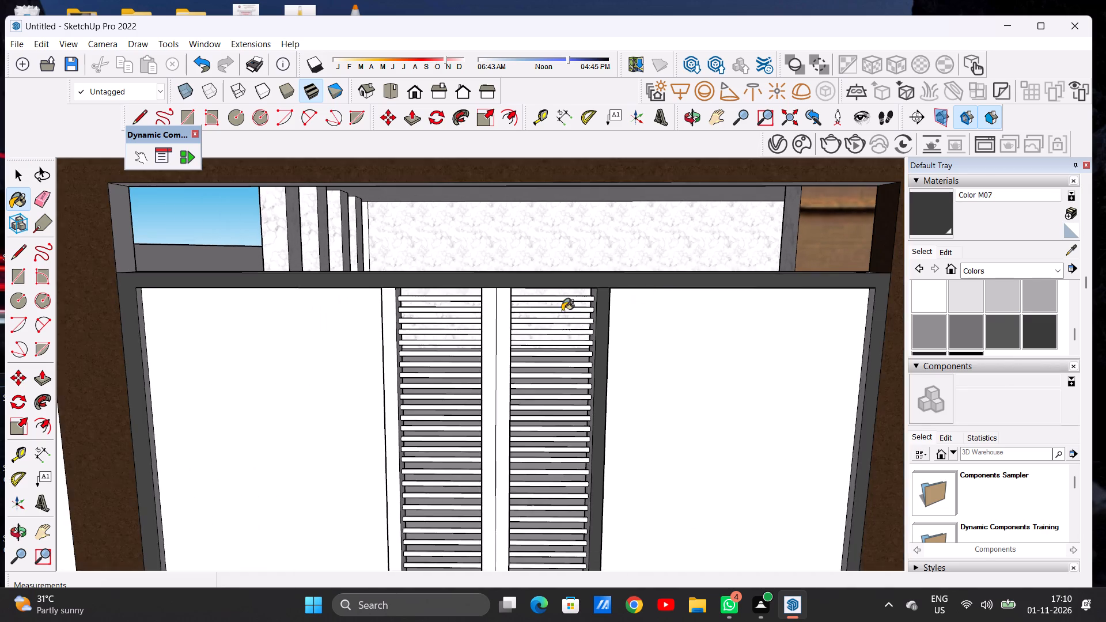
{"action": "scroll", "coordinate": [508, 315], "scroll_direction": "up", "scroll_amount": 5}
{"action": "left_click", "coordinate": [504, 303]}
{"action": "left_click", "coordinate": [481, 306]}
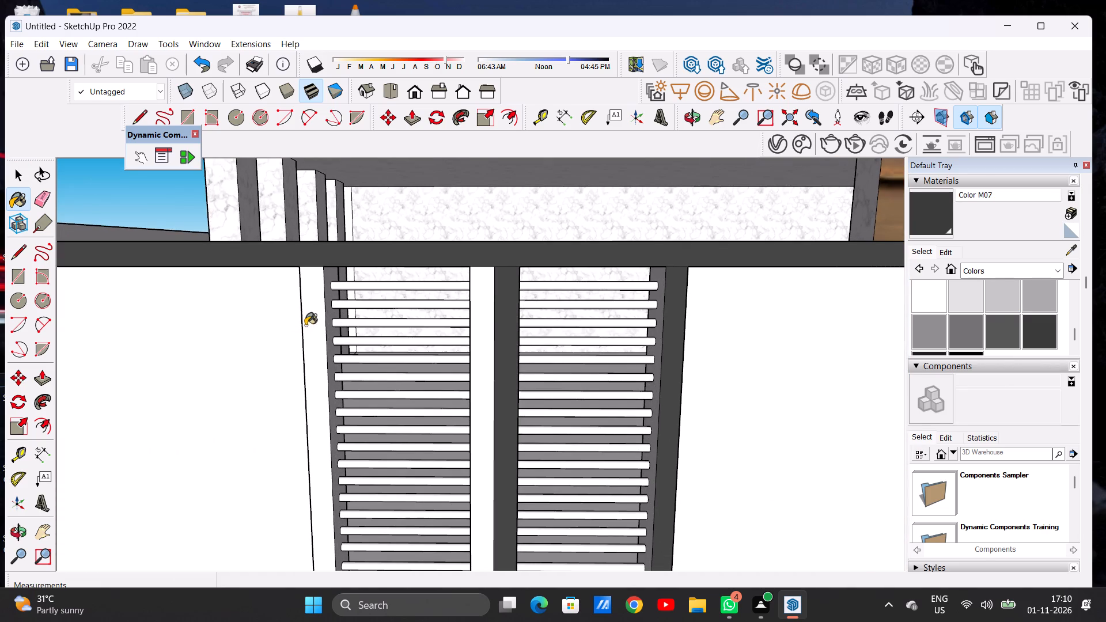
{"action": "left_click", "coordinate": [312, 321]}
{"action": "scroll", "coordinate": [563, 304], "scroll_direction": "down", "scroll_amount": 6}
{"action": "scroll", "coordinate": [599, 290], "scroll_direction": "up", "scroll_amount": 1}
{"action": "scroll", "coordinate": [599, 290], "scroll_direction": "down", "scroll_amount": 7}
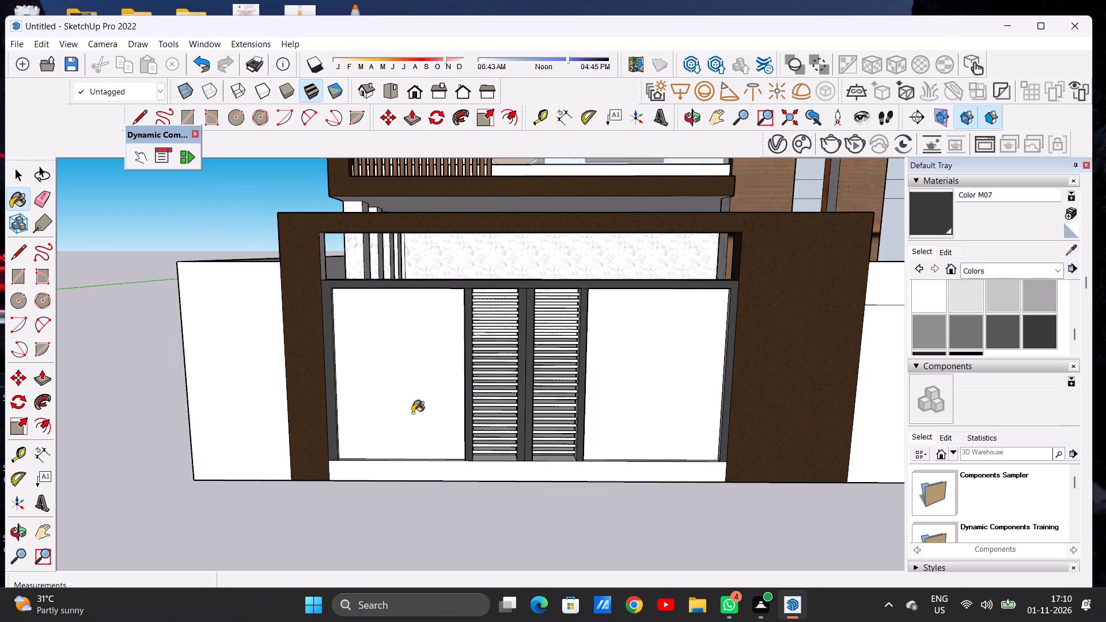
{"action": "scroll", "coordinate": [387, 461], "scroll_direction": "up", "scroll_amount": 1}
{"action": "scroll", "coordinate": [387, 461], "scroll_direction": "down", "scroll_amount": 1}
{"action": "scroll", "coordinate": [387, 461], "scroll_direction": "up", "scroll_amount": 9}
{"action": "left_click", "coordinate": [391, 462]}
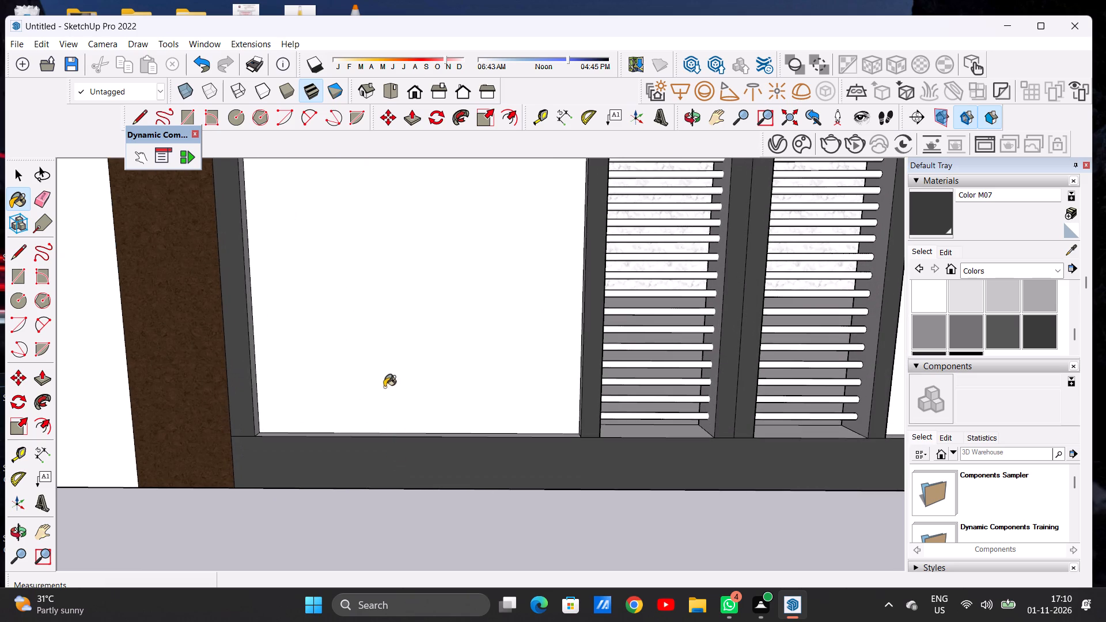
Paint the upper faces of the gate's bottom rail beneath both large solid panels with Color M07.
{"action": "scroll", "coordinate": [384, 382], "scroll_direction": "down", "scroll_amount": 6}
{"action": "middle_click_drag", "start_coordinate": [407, 409], "coordinate": [417, 525]}
{"action": "scroll", "coordinate": [483, 418], "scroll_direction": "up", "scroll_amount": 1}
{"action": "scroll", "coordinate": [483, 418], "scroll_direction": "down", "scroll_amount": 1}
{"action": "scroll", "coordinate": [483, 418], "scroll_direction": "up", "scroll_amount": 9}
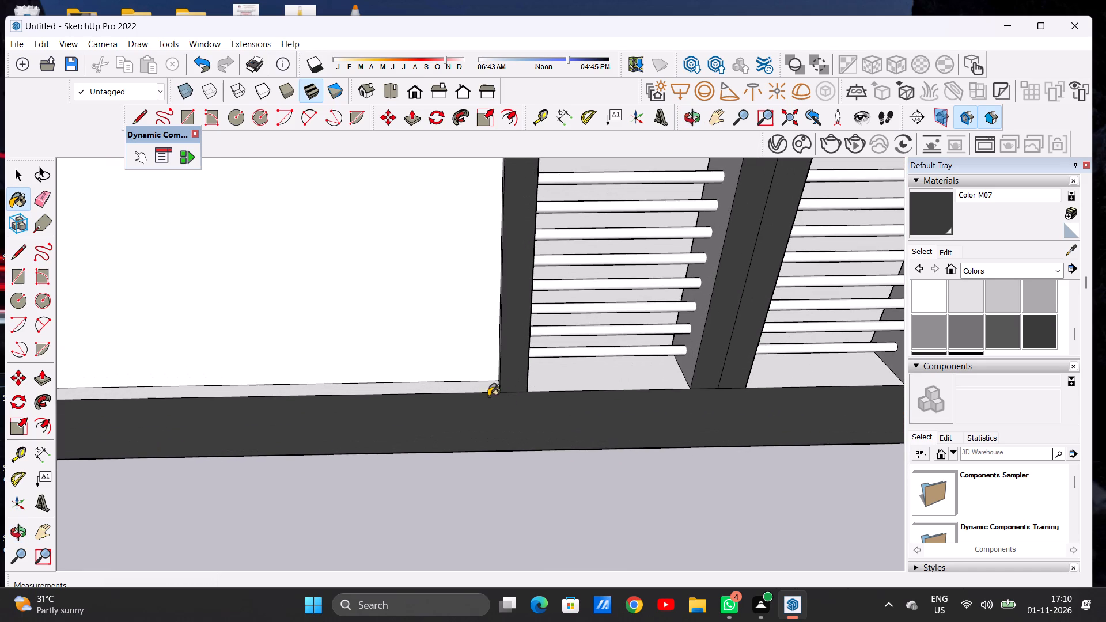
{"action": "left_click", "coordinate": [478, 391]}
{"action": "scroll", "coordinate": [414, 397], "scroll_direction": "down", "scroll_amount": 4}
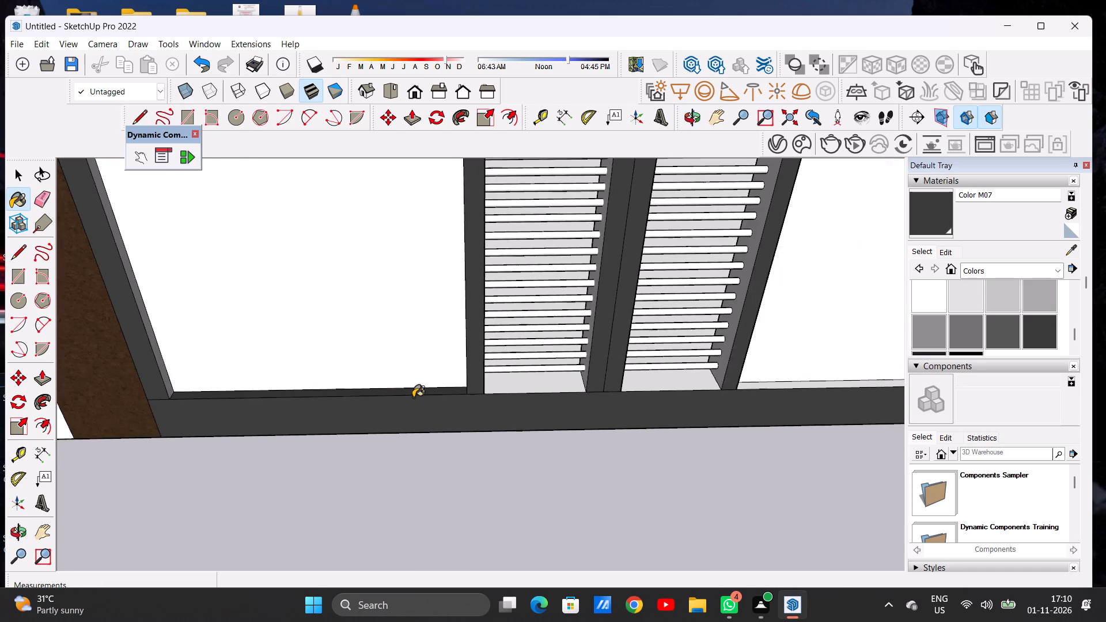
{"action": "scroll", "coordinate": [413, 397], "scroll_direction": "down", "scroll_amount": 2}
{"action": "scroll", "coordinate": [722, 395], "scroll_direction": "up", "scroll_amount": 6}
{"action": "left_click", "coordinate": [724, 385]}
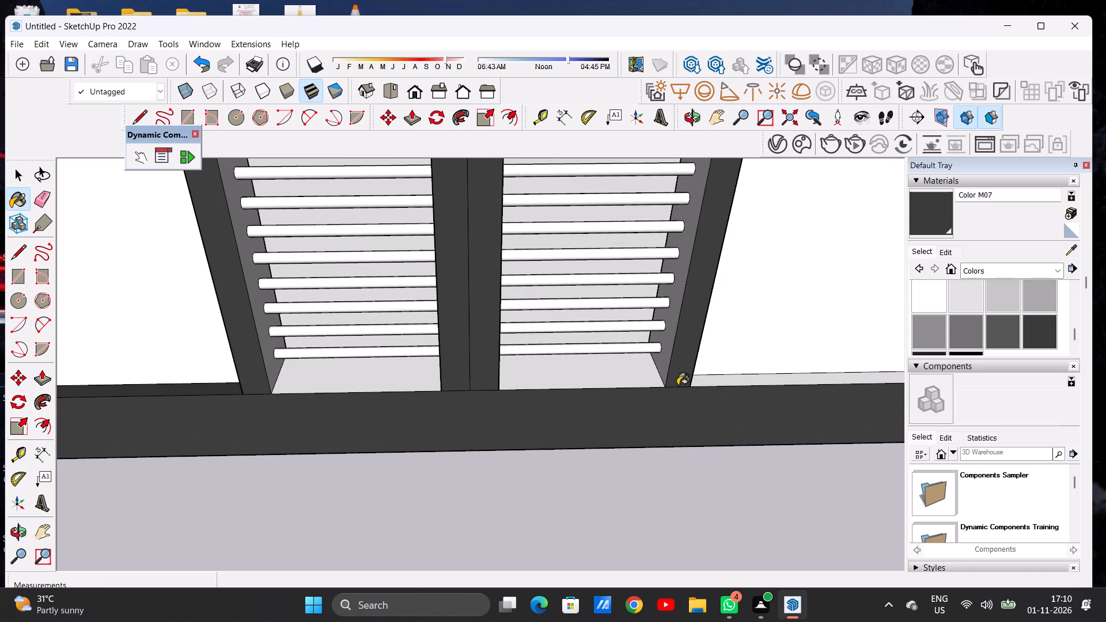
Paint the inner side faces and bottom ledges of both louvre openings in the gate with Color M07.
{"action": "left_click", "coordinate": [662, 362]}
{"action": "left_click", "coordinate": [263, 347]}
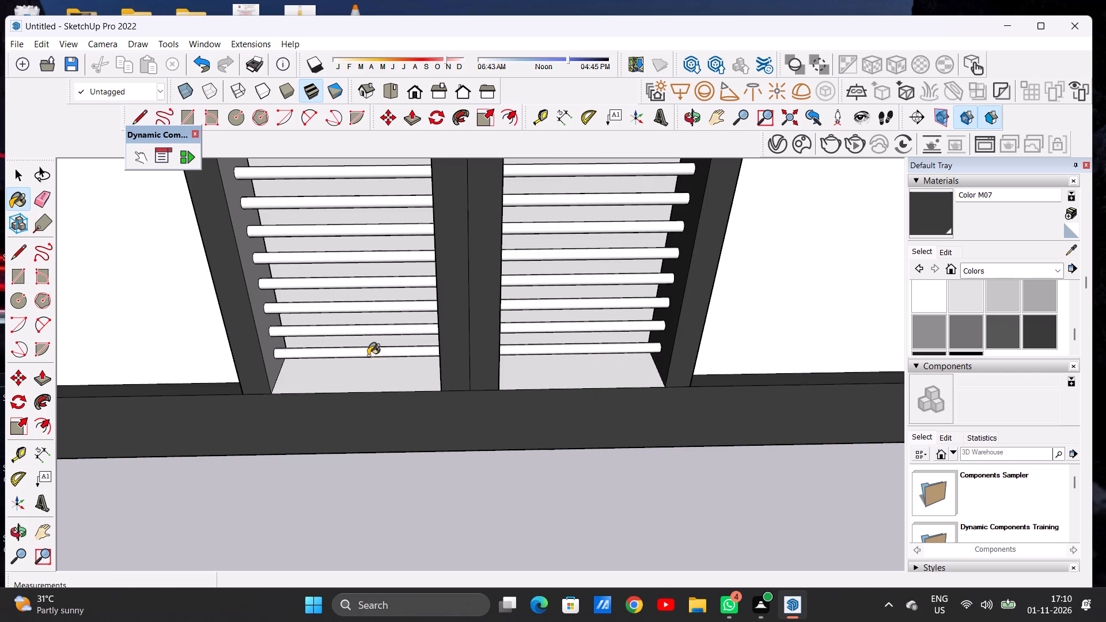
{"action": "middle_click_drag", "start_coordinate": [615, 349], "coordinate": [495, 340]}
{"action": "left_click", "coordinate": [502, 324]}
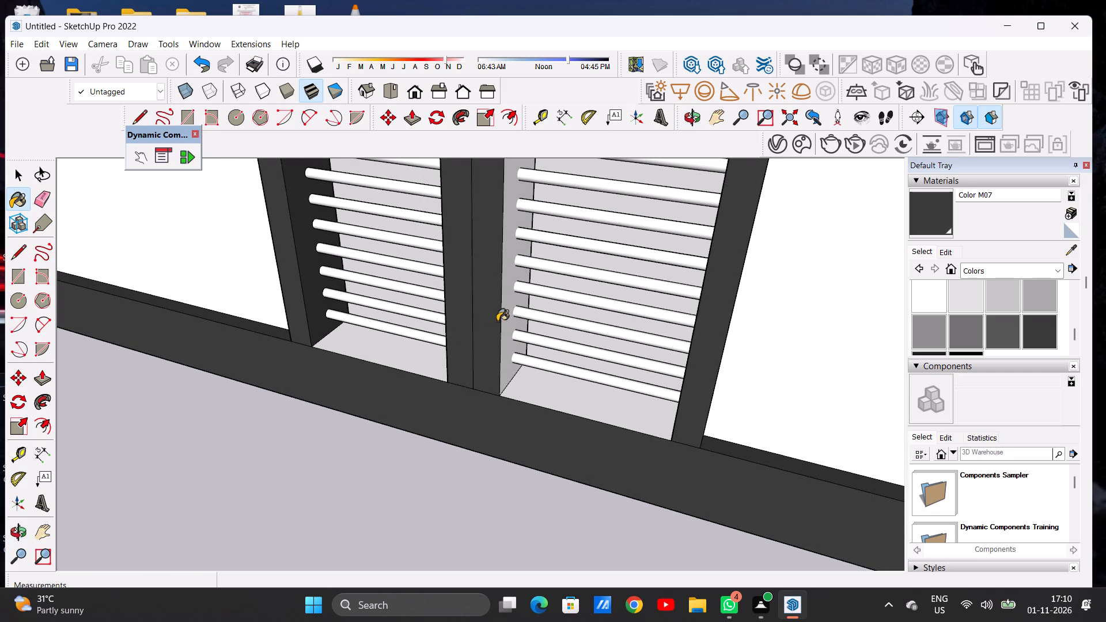
{"action": "left_click", "coordinate": [509, 313]}
{"action": "middle_click_drag", "start_coordinate": [397, 362], "coordinate": [675, 338]}
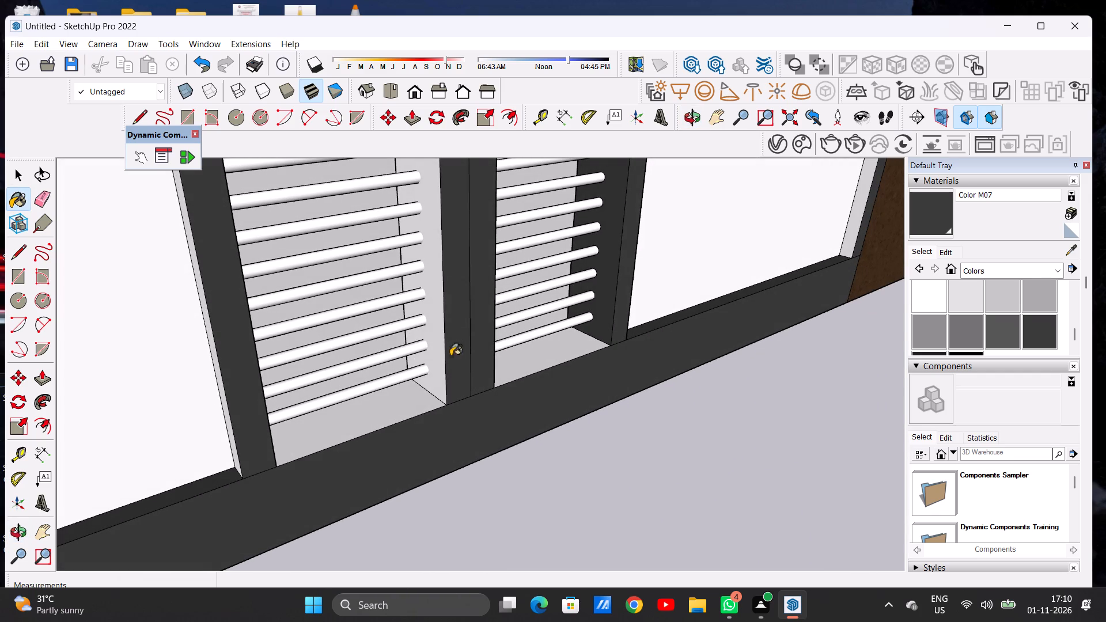
{"action": "left_click", "coordinate": [433, 354]}
{"action": "left_click", "coordinate": [417, 397]}
{"action": "left_click", "coordinate": [530, 373]}
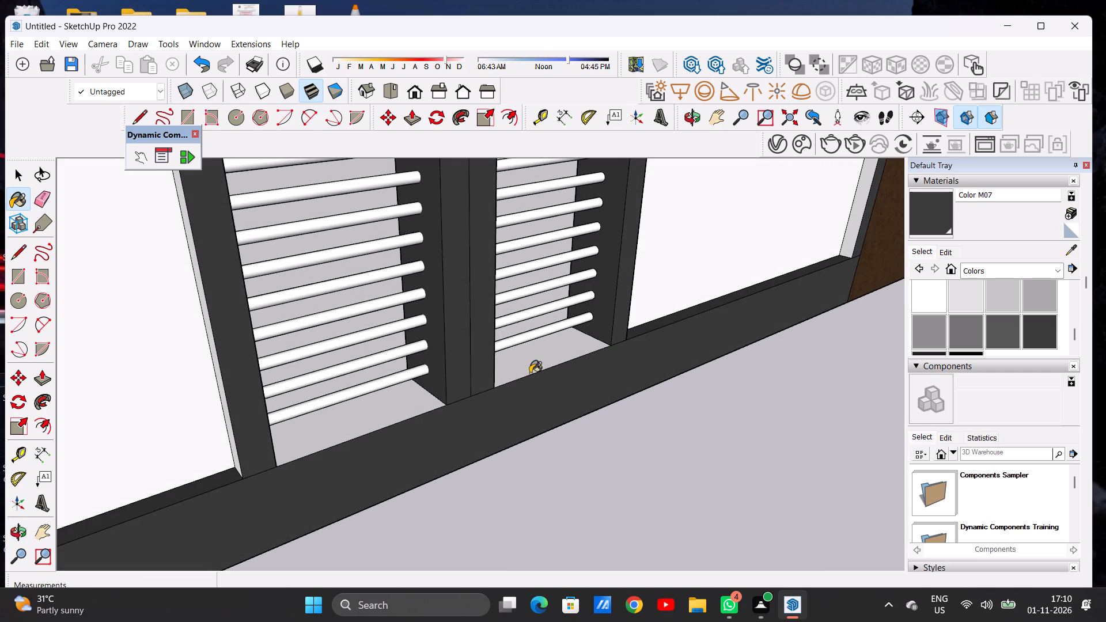
Paint both inner side faces of the frame around the gate's left solid panel with Color M07.
{"action": "scroll", "coordinate": [471, 406], "scroll_direction": "down", "scroll_amount": 16}
{"action": "middle_click_drag", "start_coordinate": [380, 426], "coordinate": [442, 415]}
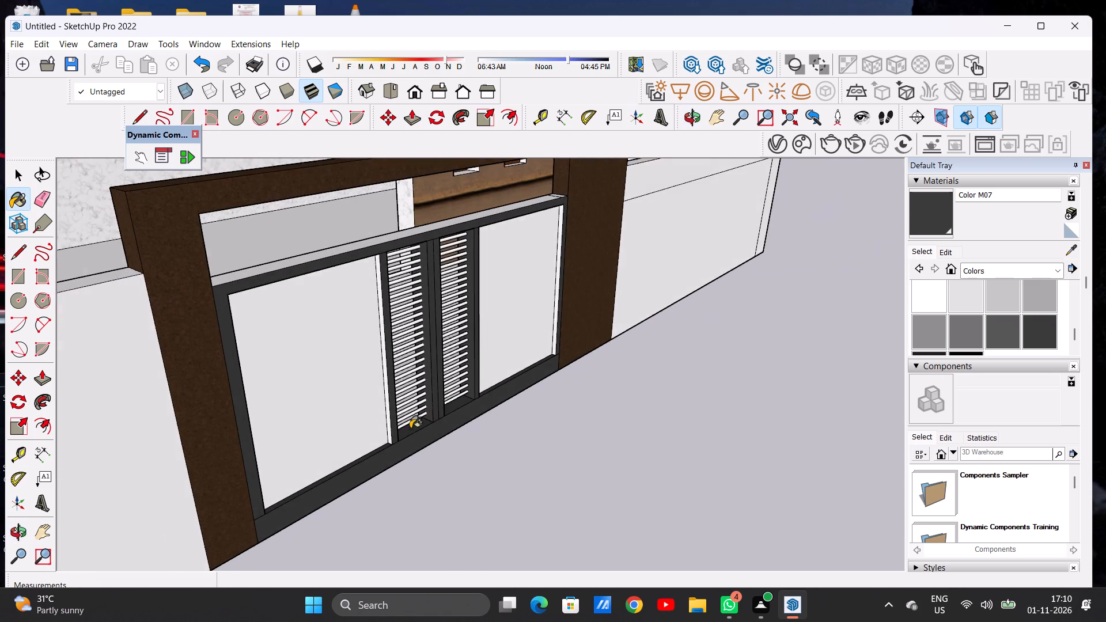
{"action": "scroll", "coordinate": [410, 428], "scroll_direction": "up", "scroll_amount": 13}
{"action": "left_click", "coordinate": [362, 437]}
{"action": "scroll", "coordinate": [466, 401], "scroll_direction": "down", "scroll_amount": 12}
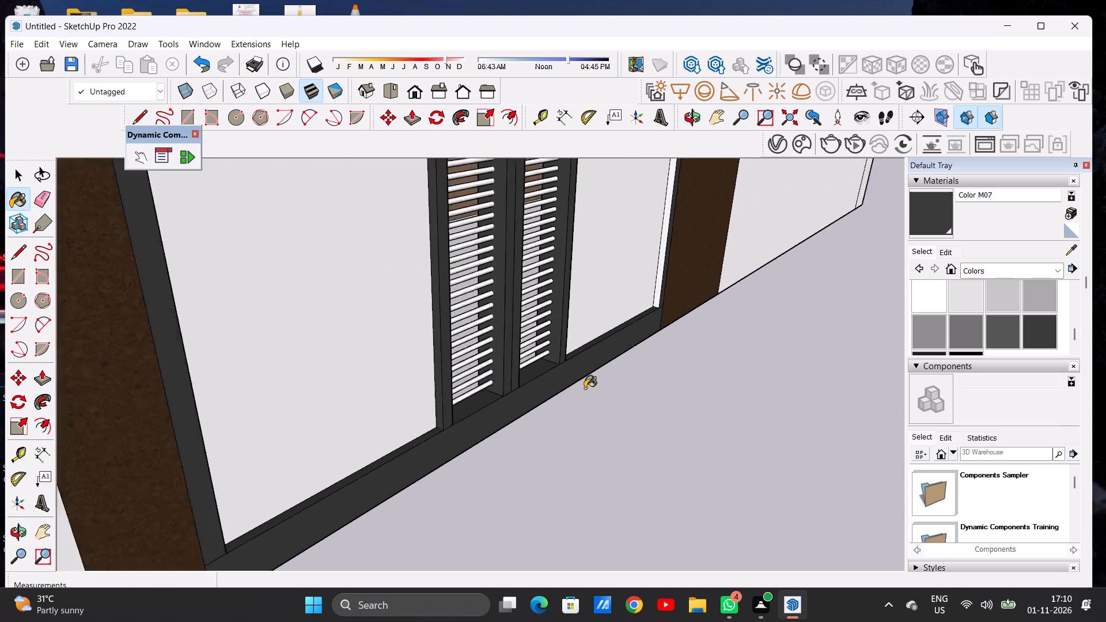
{"action": "scroll", "coordinate": [585, 388], "scroll_direction": "down", "scroll_amount": 2}
{"action": "middle_click_drag", "start_coordinate": [589, 389], "coordinate": [188, 371]}
{"action": "scroll", "coordinate": [339, 374], "scroll_direction": "up", "scroll_amount": 14}
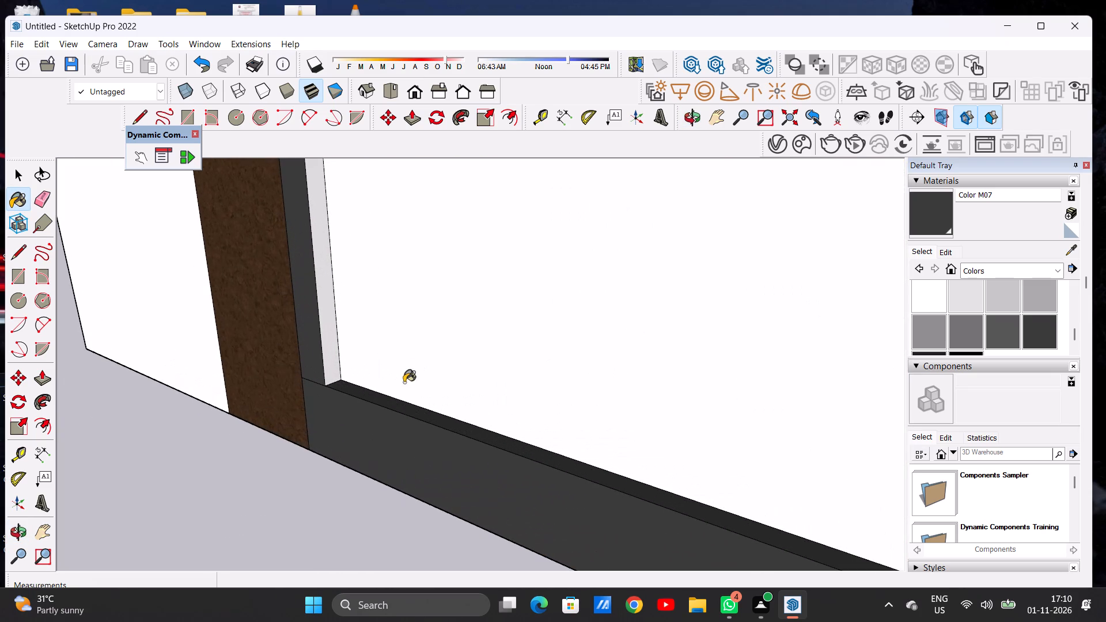
{"action": "left_click", "coordinate": [332, 374]}
{"action": "scroll", "coordinate": [343, 397], "scroll_direction": "down", "scroll_amount": 7}
{"action": "scroll", "coordinate": [351, 409], "scroll_direction": "up", "scroll_amount": 1}
{"action": "scroll", "coordinate": [353, 412], "scroll_direction": "down", "scroll_amount": 5}
{"action": "scroll", "coordinate": [362, 422], "scroll_direction": "up", "scroll_amount": 1}
{"action": "scroll", "coordinate": [363, 422], "scroll_direction": "down", "scroll_amount": 4}
{"action": "scroll", "coordinate": [376, 445], "scroll_direction": "up", "scroll_amount": 1}
{"action": "scroll", "coordinate": [382, 449], "scroll_direction": "down", "scroll_amount": 2}
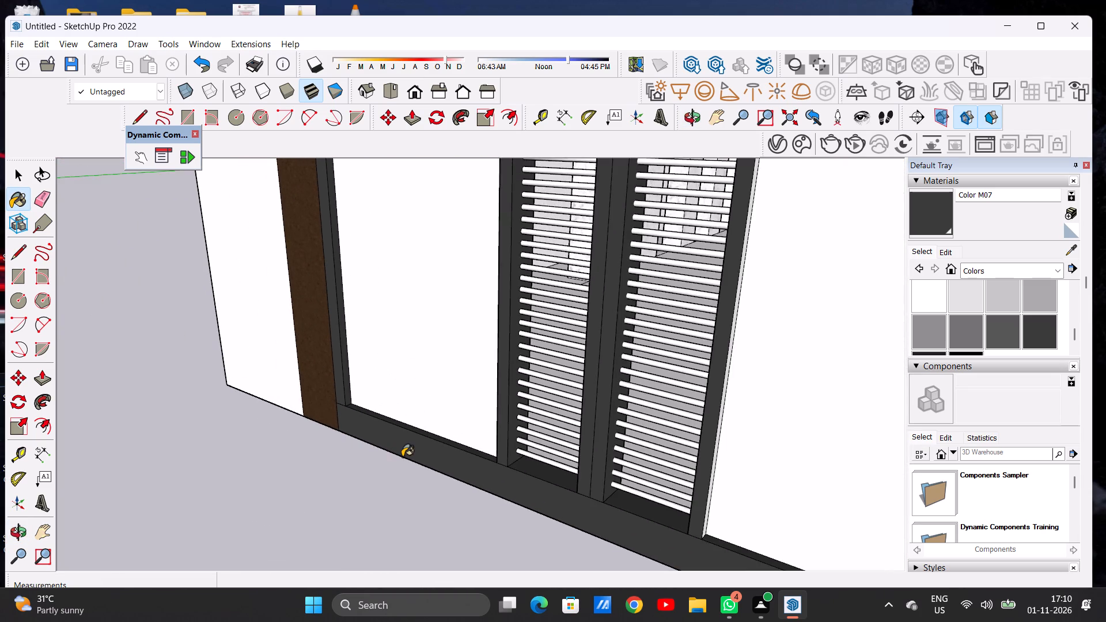
Paint both inner side faces of the frame around the gate's right solid panel with Color M07.
{"action": "middle_click_drag", "start_coordinate": [402, 457], "coordinate": [739, 421]}
{"action": "scroll", "coordinate": [713, 397], "scroll_direction": "up", "scroll_amount": 1}
{"action": "scroll", "coordinate": [711, 397], "scroll_direction": "down", "scroll_amount": 1}
{"action": "scroll", "coordinate": [711, 397], "scroll_direction": "up", "scroll_amount": 5}
{"action": "left_click", "coordinate": [696, 389]}
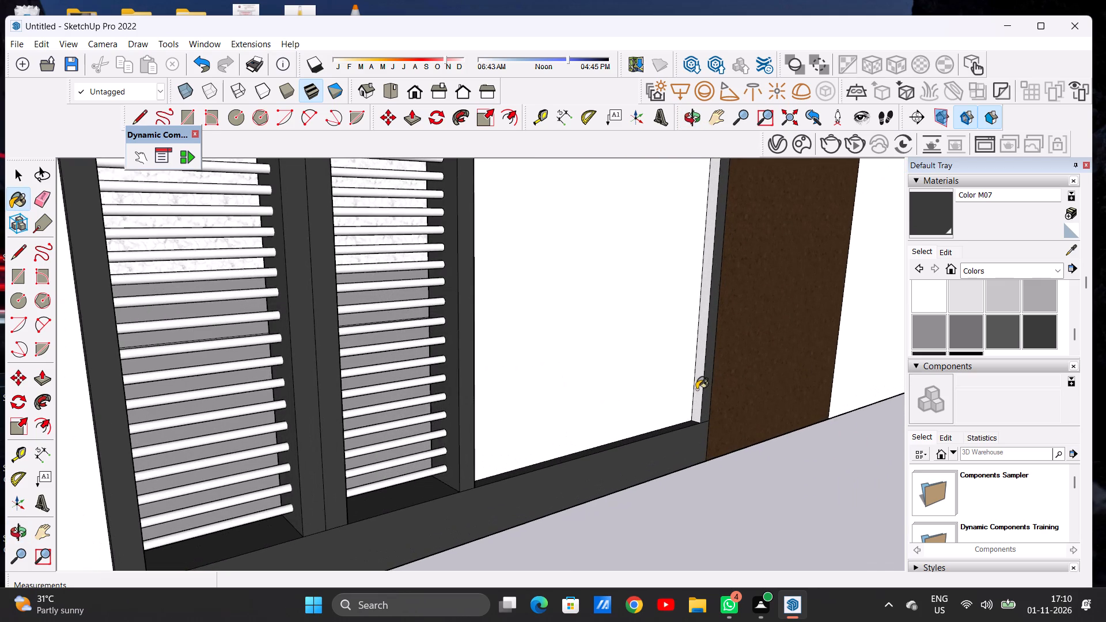
{"action": "middle_click_drag", "start_coordinate": [656, 415], "coordinate": [344, 427]}
{"action": "left_click", "coordinate": [544, 454]}
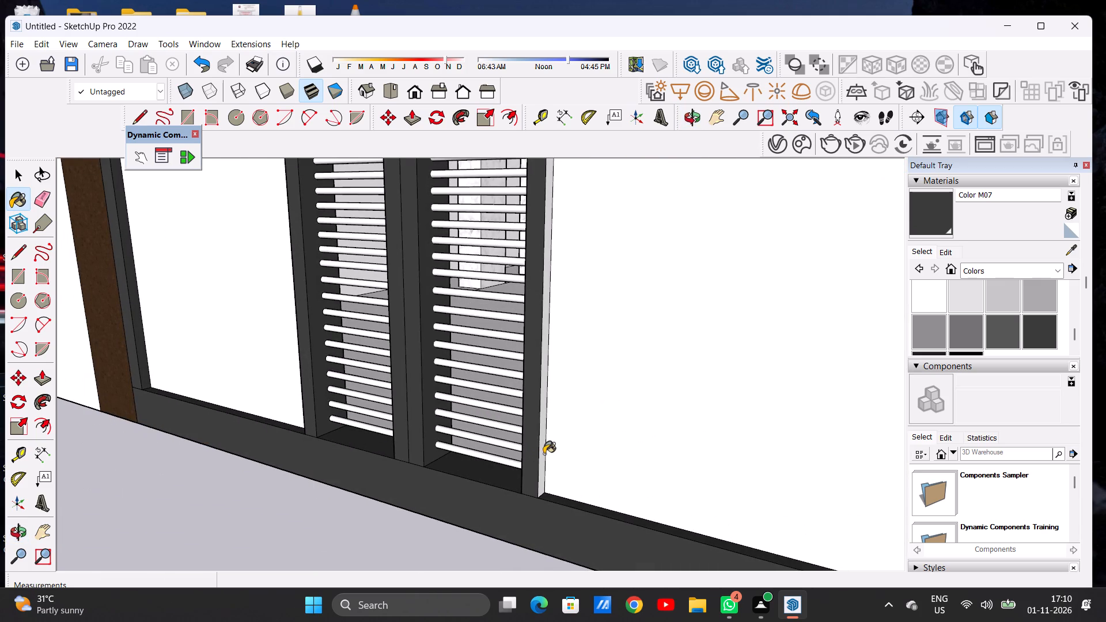
Paint the upper faces of the gate's top rail, including the small end segment, with Color M07.
{"action": "scroll", "coordinate": [537, 461], "scroll_direction": "down", "scroll_amount": 3}
{"action": "scroll", "coordinate": [536, 465], "scroll_direction": "up", "scroll_amount": 1}
{"action": "scroll", "coordinate": [536, 465], "scroll_direction": "down", "scroll_amount": 12}
{"action": "middle_click_drag", "start_coordinate": [517, 461], "coordinate": [613, 506]}
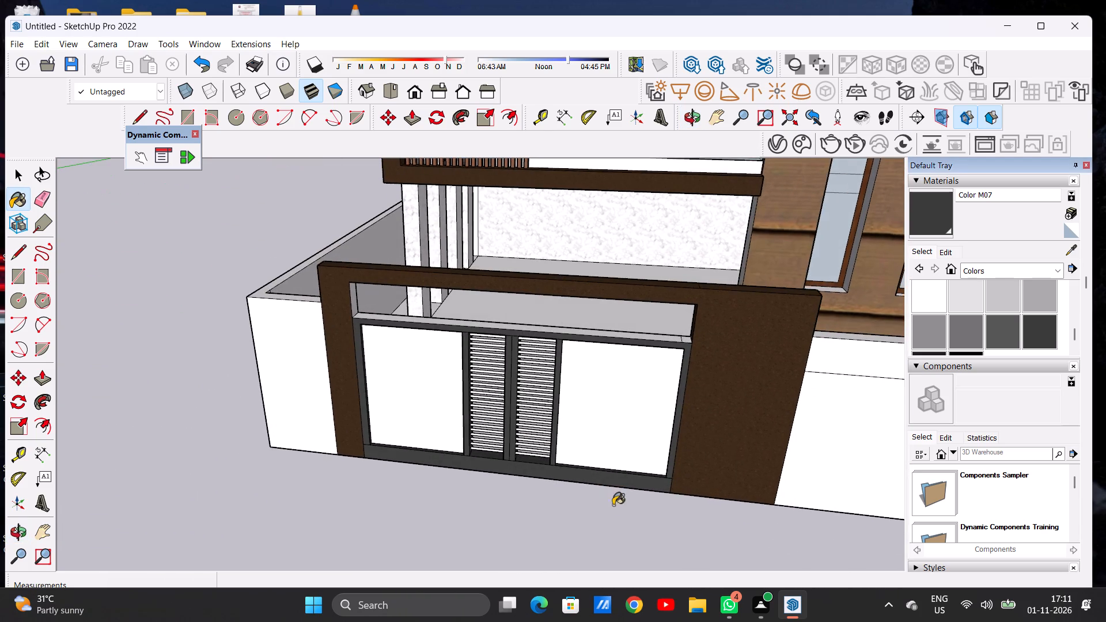
{"action": "scroll", "coordinate": [672, 346], "scroll_direction": "up", "scroll_amount": 13}
{"action": "left_click", "coordinate": [683, 337]}
{"action": "left_click", "coordinate": [639, 336]}
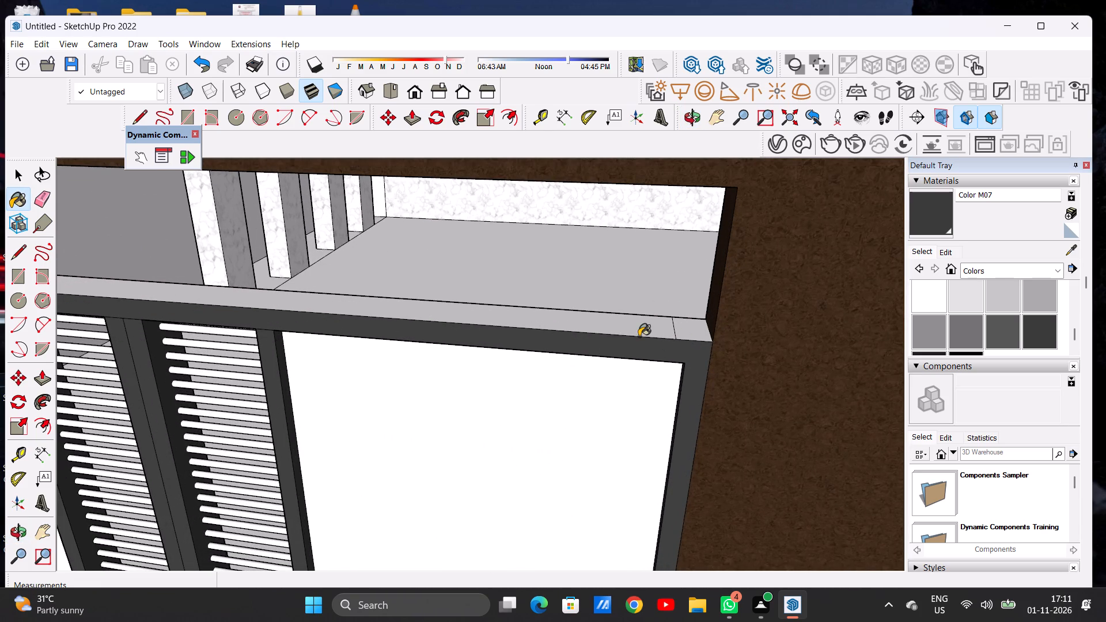
{"action": "scroll", "coordinate": [658, 350], "scroll_direction": "down", "scroll_amount": 3}
{"action": "left_click", "coordinate": [641, 332]}
{"action": "scroll", "coordinate": [647, 352], "scroll_direction": "down", "scroll_amount": 10}
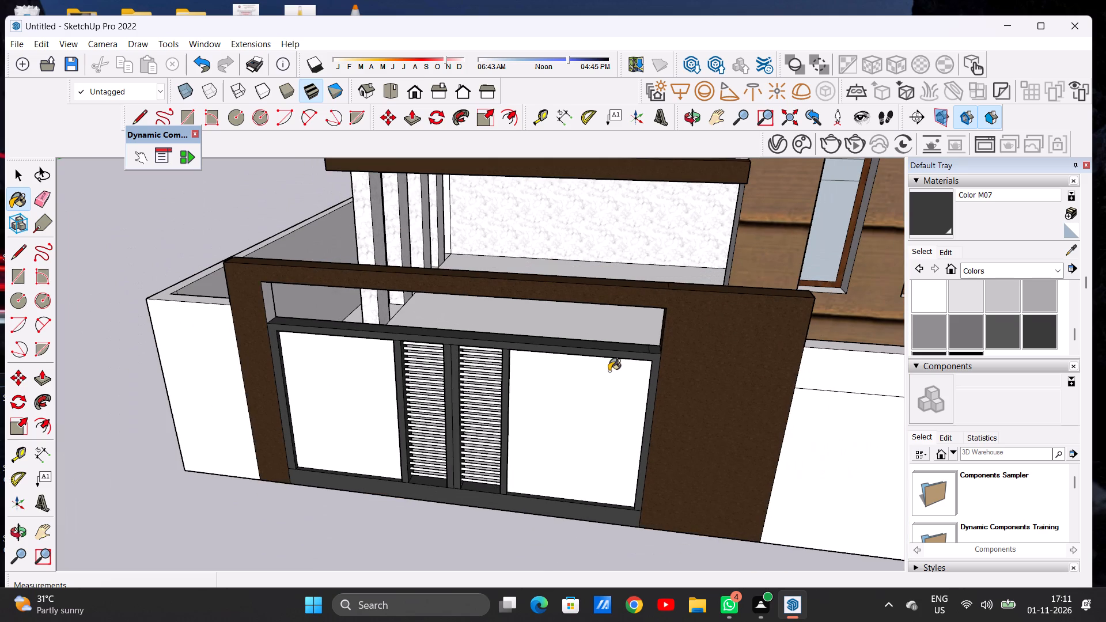
Paint the rear of the gate's top rail, near end stile and centre stiles, plus the near louvre stile's side face, with Color M07.
{"action": "middle_click_drag", "start_coordinate": [587, 361], "coordinate": [328, 367]}
{"action": "middle_click_drag", "start_coordinate": [542, 347], "coordinate": [456, 330]}
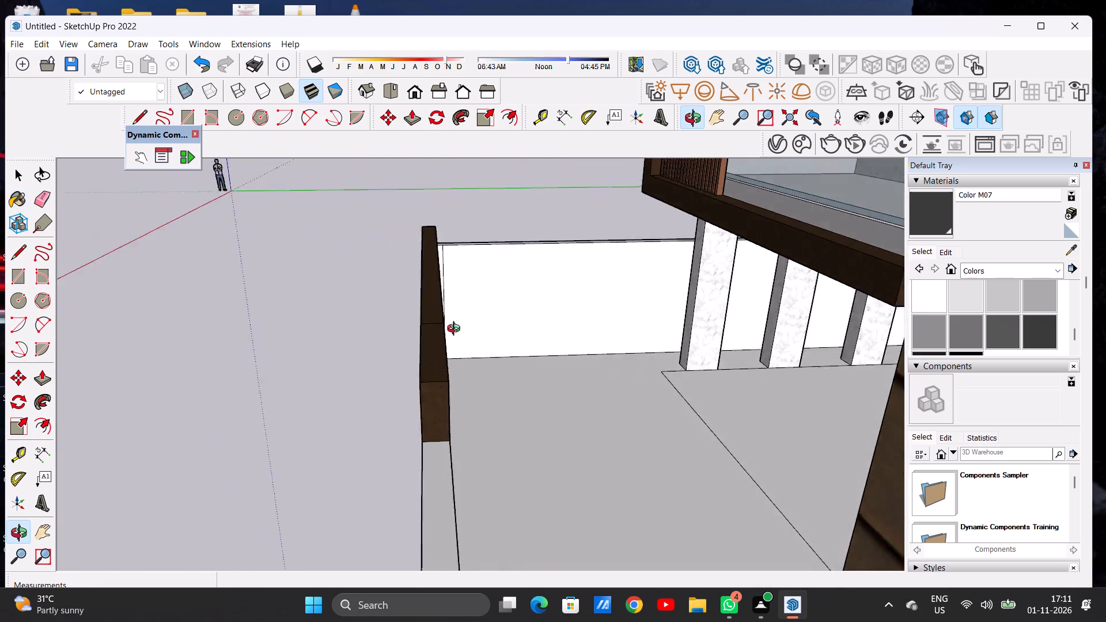
{"action": "middle_click_drag", "start_coordinate": [456, 330], "coordinate": [380, 331]}
{"action": "scroll", "coordinate": [370, 386], "scroll_direction": "up", "scroll_amount": 13}
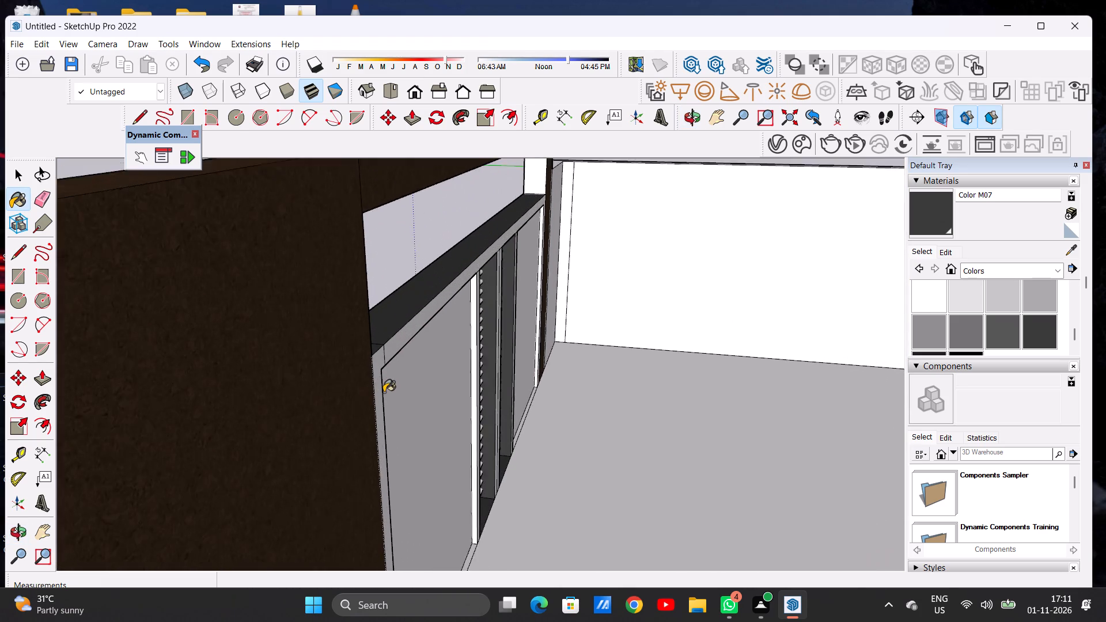
{"action": "scroll", "coordinate": [384, 392], "scroll_direction": "up", "scroll_amount": 1}
{"action": "left_click", "coordinate": [372, 366]}
{"action": "left_click", "coordinate": [394, 340]}
{"action": "scroll", "coordinate": [507, 287], "scroll_direction": "up", "scroll_amount": 4}
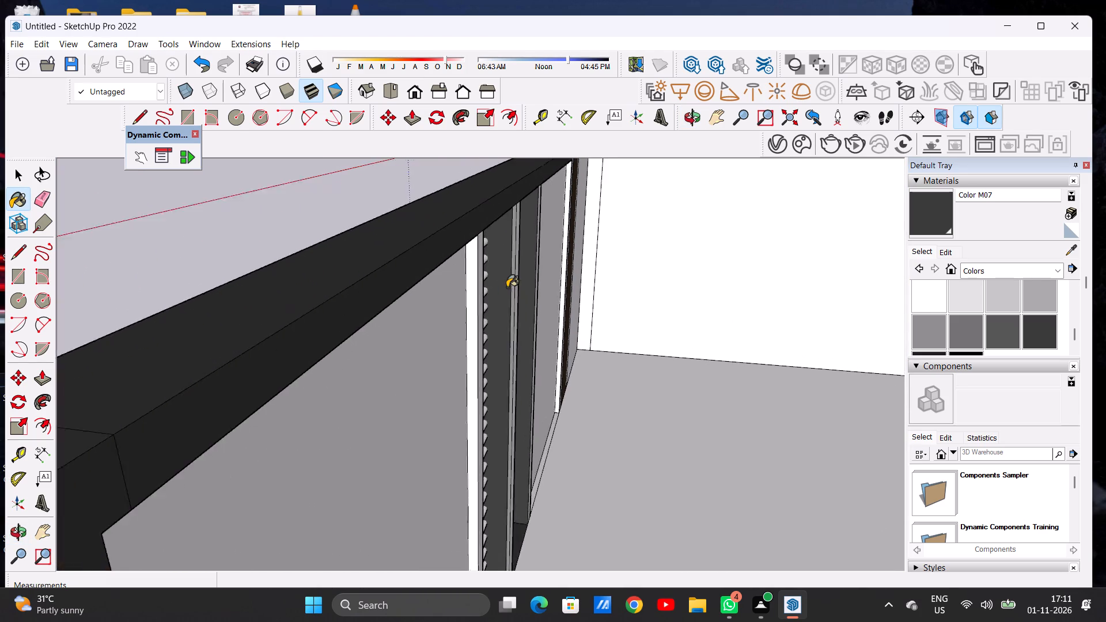
{"action": "scroll", "coordinate": [507, 287], "scroll_direction": "up", "scroll_amount": 4}
{"action": "left_click", "coordinate": [516, 271]}
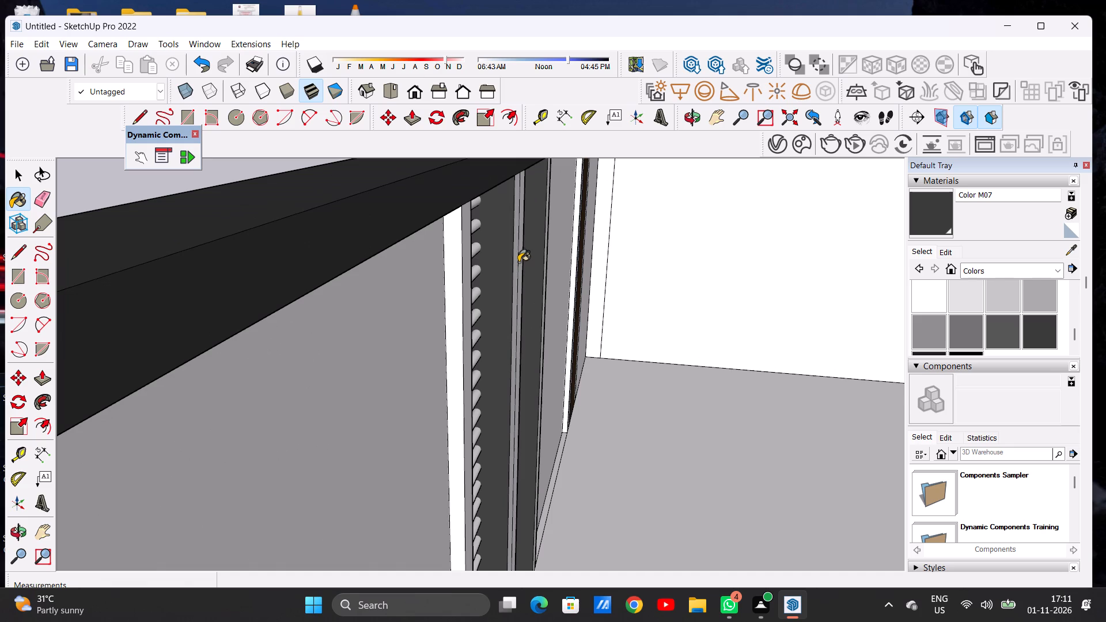
{"action": "left_click", "coordinate": [520, 260]}
{"action": "left_click", "coordinate": [454, 296]}
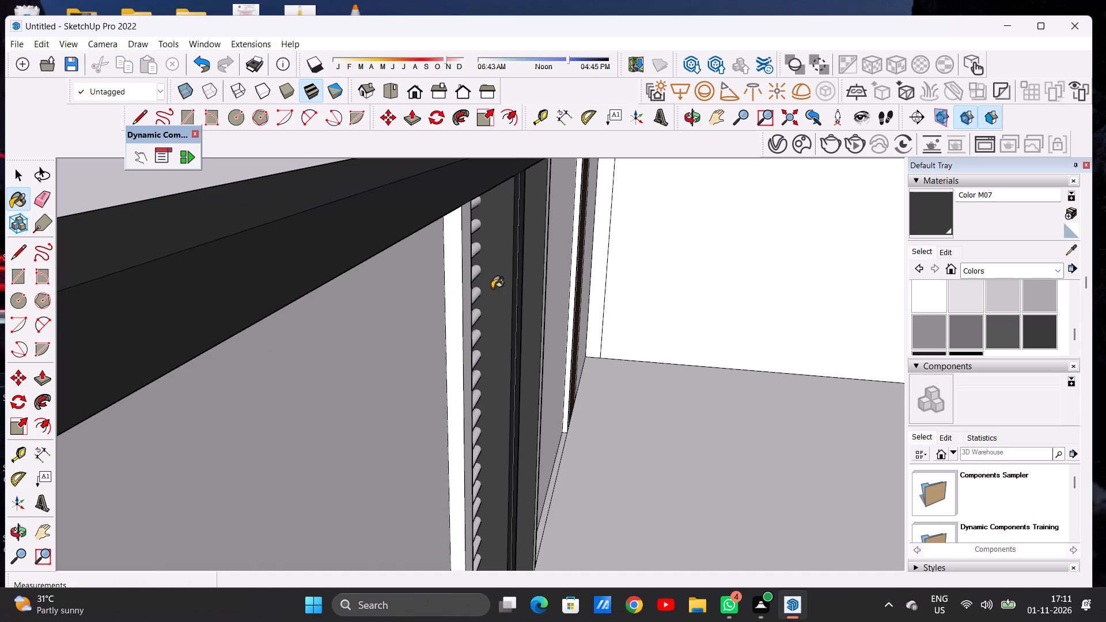
Paint the rear faces of the stile beside the far louvre, the far end stile and the bottom rail with Color M07.
{"action": "middle_click_drag", "start_coordinate": [536, 279], "coordinate": [412, 301]}
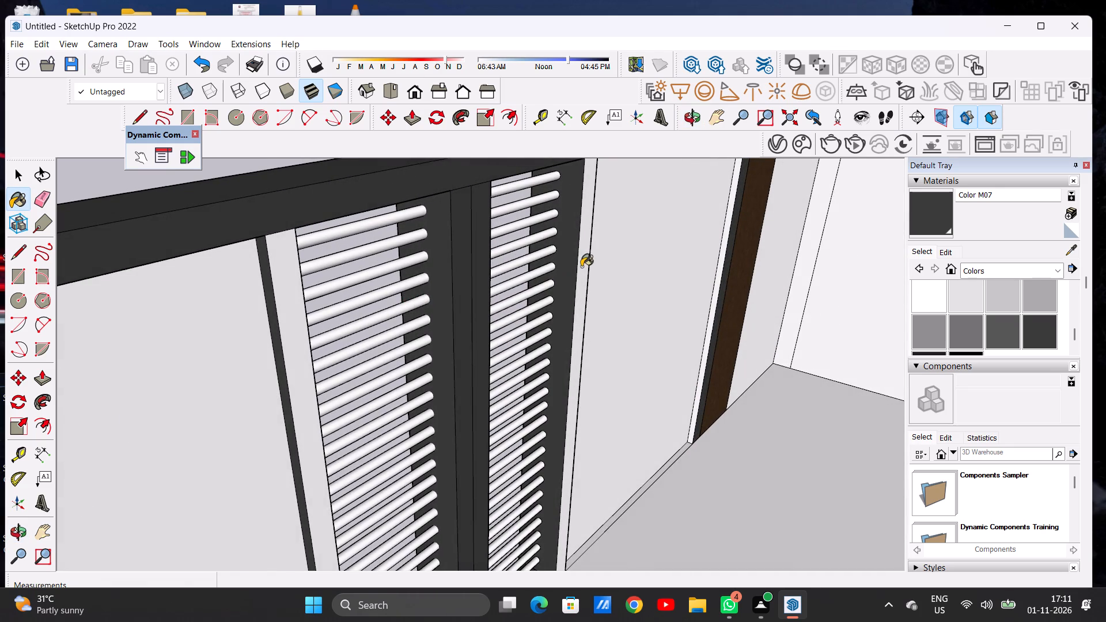
{"action": "scroll", "coordinate": [581, 267], "scroll_direction": "up", "scroll_amount": 4}
{"action": "left_click", "coordinate": [585, 265]}
{"action": "left_click", "coordinate": [760, 268]}
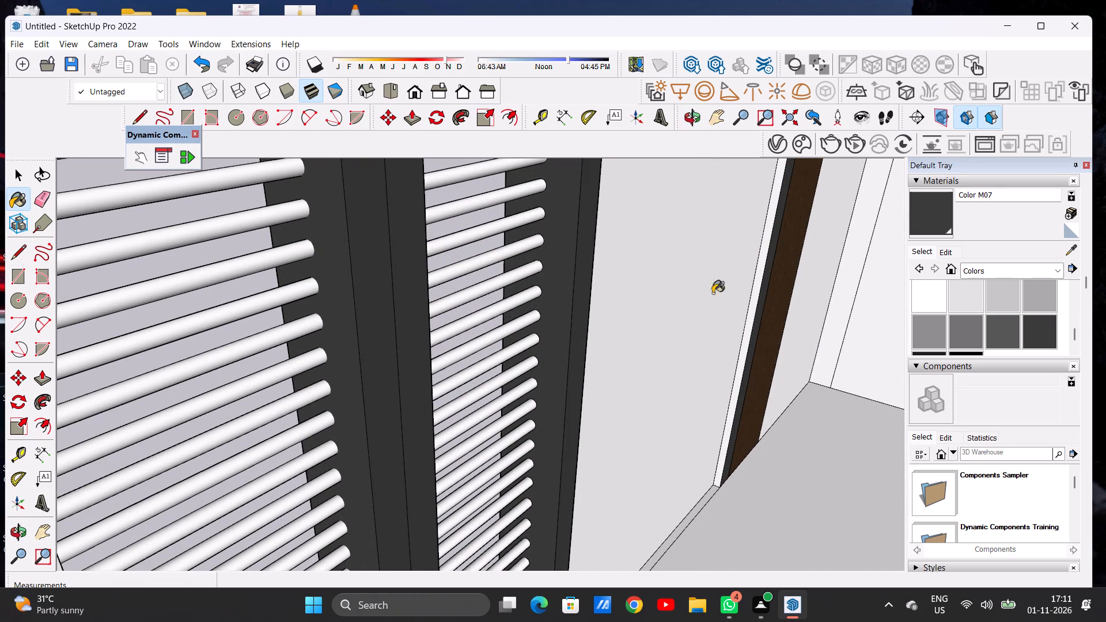
{"action": "scroll", "coordinate": [668, 308], "scroll_direction": "down", "scroll_amount": 5}
{"action": "scroll", "coordinate": [695, 454], "scroll_direction": "up", "scroll_amount": 3}
{"action": "scroll", "coordinate": [694, 473], "scroll_direction": "down", "scroll_amount": 1}
{"action": "scroll", "coordinate": [691, 480], "scroll_direction": "up", "scroll_amount": 12}
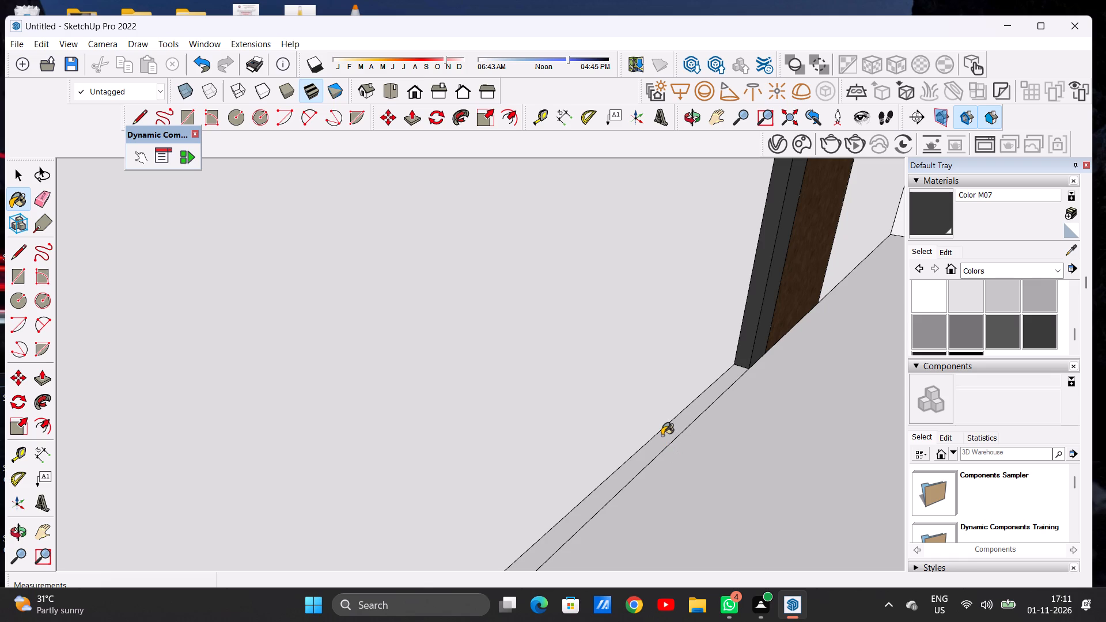
{"action": "left_click", "coordinate": [662, 435]}
{"action": "scroll", "coordinate": [694, 420], "scroll_direction": "down", "scroll_amount": 3}
{"action": "scroll", "coordinate": [694, 420], "scroll_direction": "up", "scroll_amount": 1}
{"action": "scroll", "coordinate": [694, 420], "scroll_direction": "down", "scroll_amount": 17}
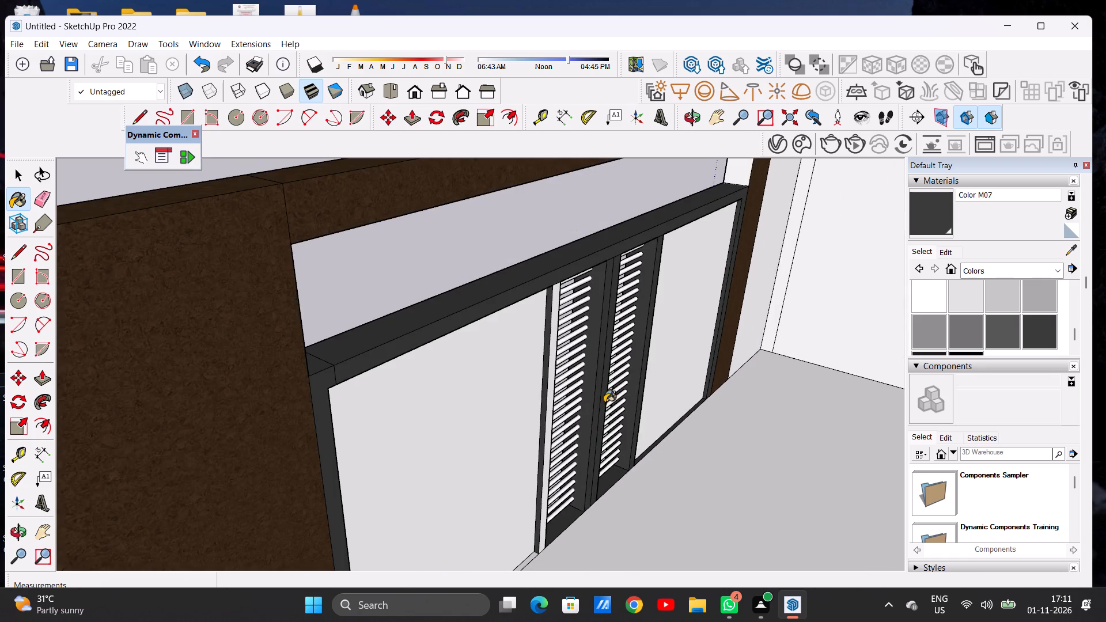
Inspect the gate's painted frame from outside, both close up and against the building's front facade.
{"action": "middle_click_drag", "start_coordinate": [604, 403], "coordinate": [744, 385]}
{"action": "middle_click_drag", "start_coordinate": [481, 397], "coordinate": [747, 347]}
{"action": "scroll", "coordinate": [600, 357], "scroll_direction": "down", "scroll_amount": 7}
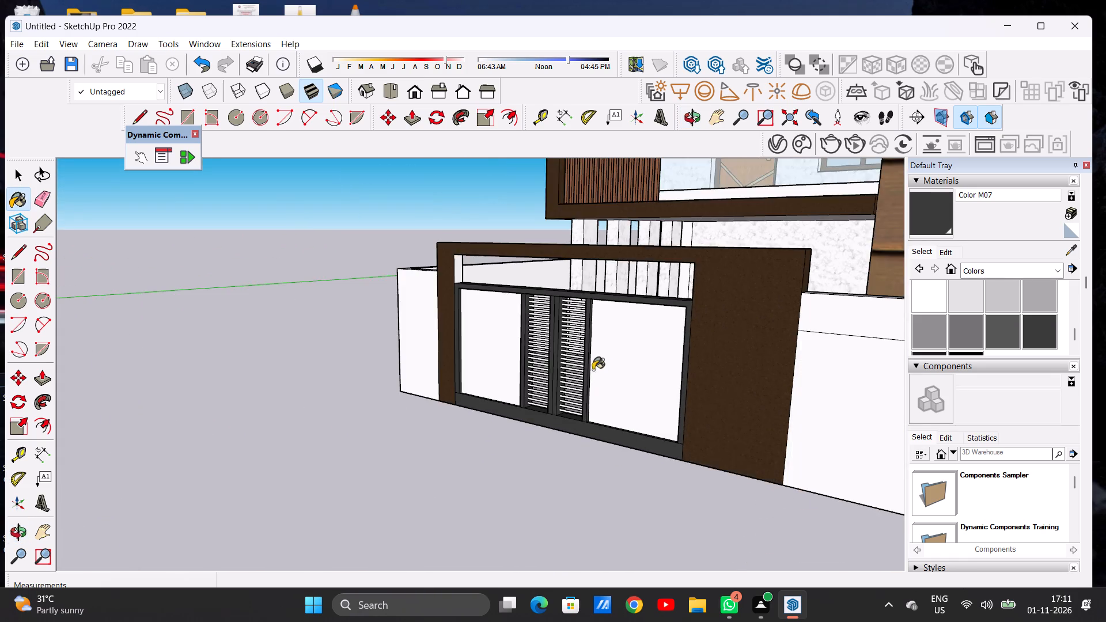
{"action": "middle_click_drag", "start_coordinate": [559, 372], "coordinate": [647, 378]}
{"action": "middle_click_drag", "start_coordinate": [601, 377], "coordinate": [686, 367]}
{"action": "scroll", "coordinate": [498, 374], "scroll_direction": "down", "scroll_amount": 4}
{"action": "scroll", "coordinate": [493, 378], "scroll_direction": "up", "scroll_amount": 1}
{"action": "scroll", "coordinate": [493, 378], "scroll_direction": "down", "scroll_amount": 4}
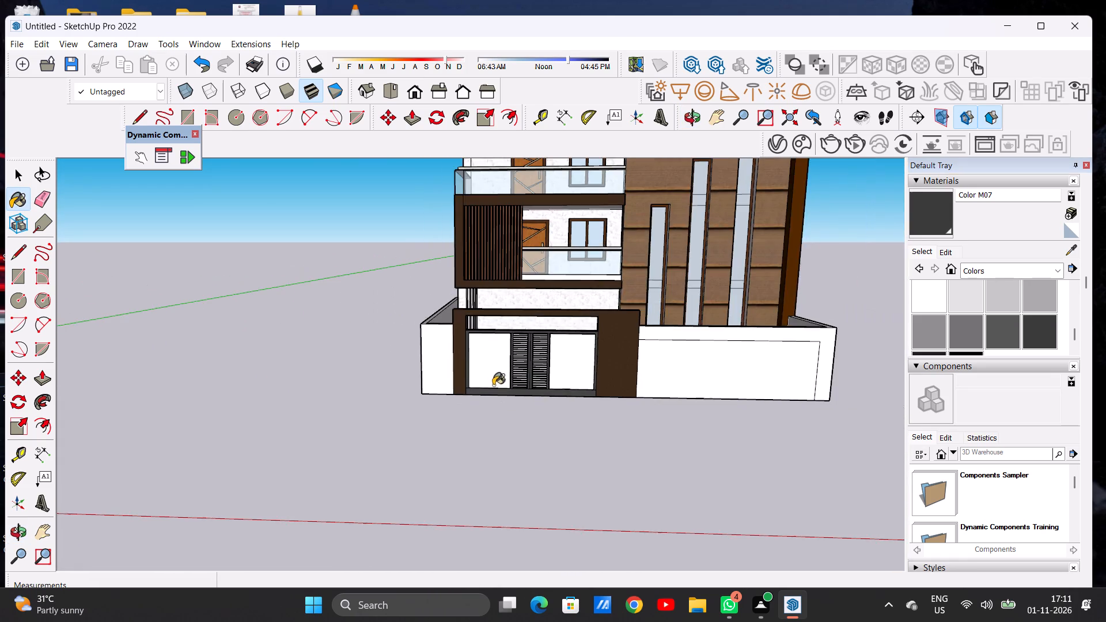
{"action": "scroll", "coordinate": [493, 385], "scroll_direction": "down", "scroll_amount": 1}
{"action": "middle_click_drag", "start_coordinate": [516, 401], "coordinate": [525, 378]}
{"action": "scroll", "coordinate": [514, 350], "scroll_direction": "up", "scroll_amount": 7}
{"action": "key", "text": "space"}
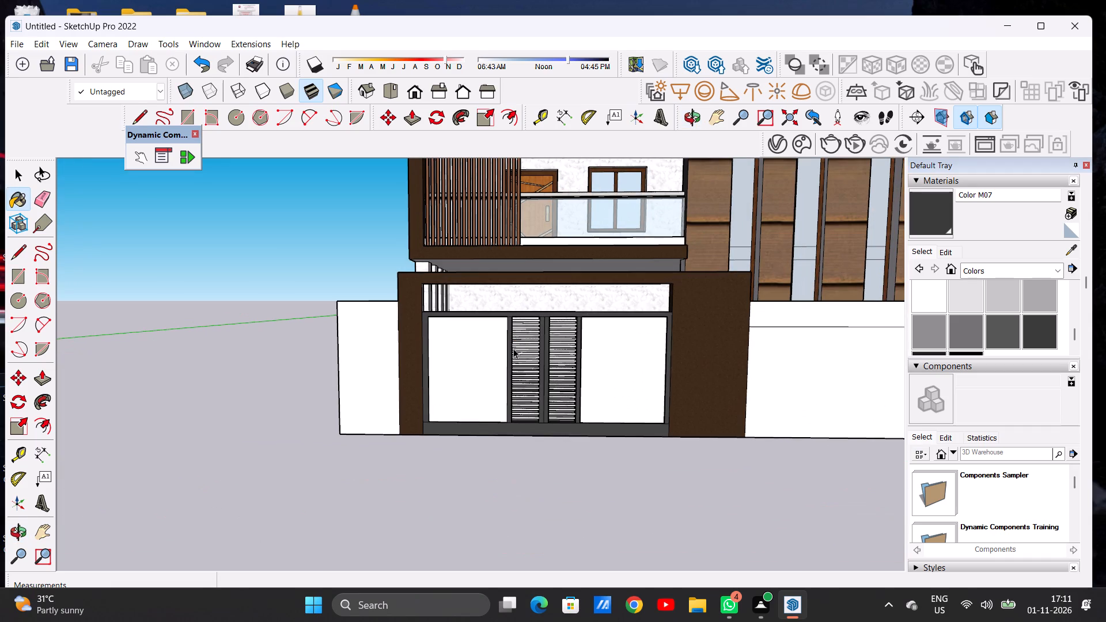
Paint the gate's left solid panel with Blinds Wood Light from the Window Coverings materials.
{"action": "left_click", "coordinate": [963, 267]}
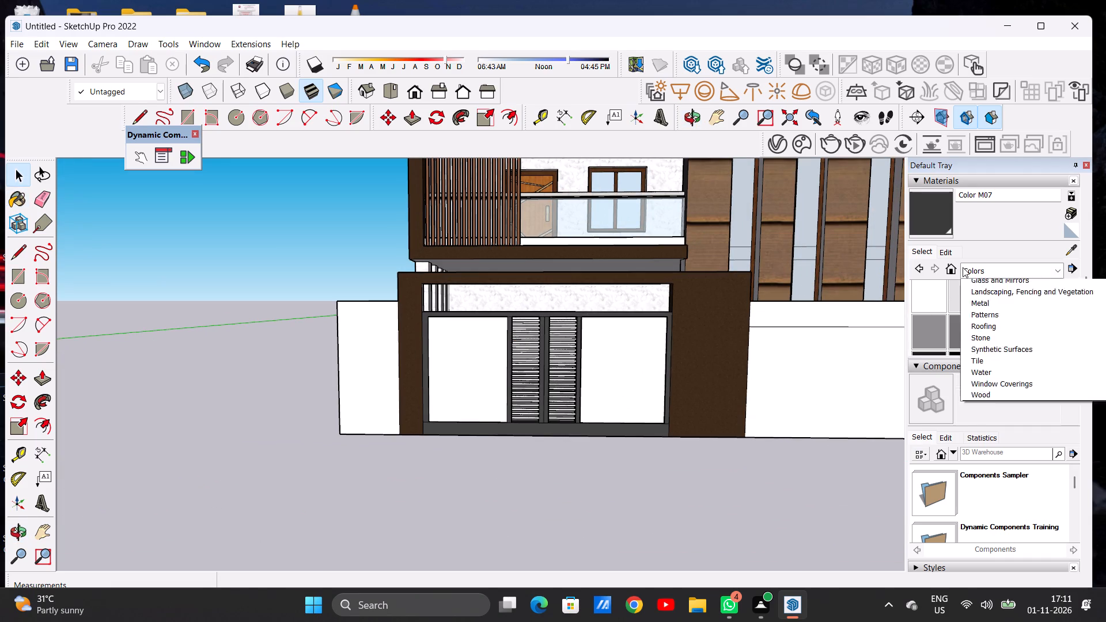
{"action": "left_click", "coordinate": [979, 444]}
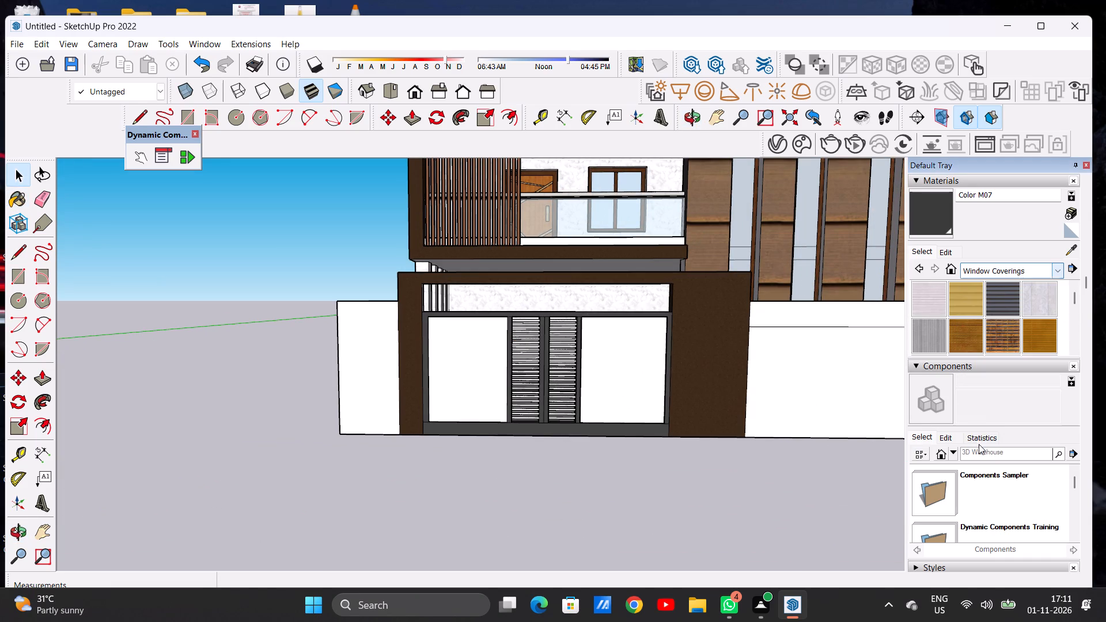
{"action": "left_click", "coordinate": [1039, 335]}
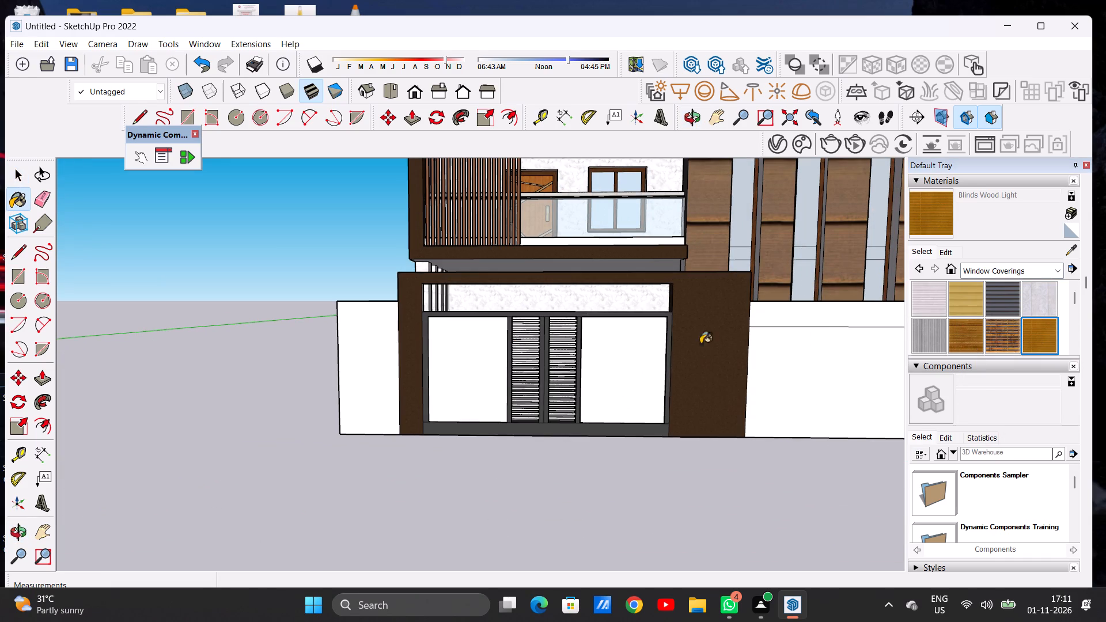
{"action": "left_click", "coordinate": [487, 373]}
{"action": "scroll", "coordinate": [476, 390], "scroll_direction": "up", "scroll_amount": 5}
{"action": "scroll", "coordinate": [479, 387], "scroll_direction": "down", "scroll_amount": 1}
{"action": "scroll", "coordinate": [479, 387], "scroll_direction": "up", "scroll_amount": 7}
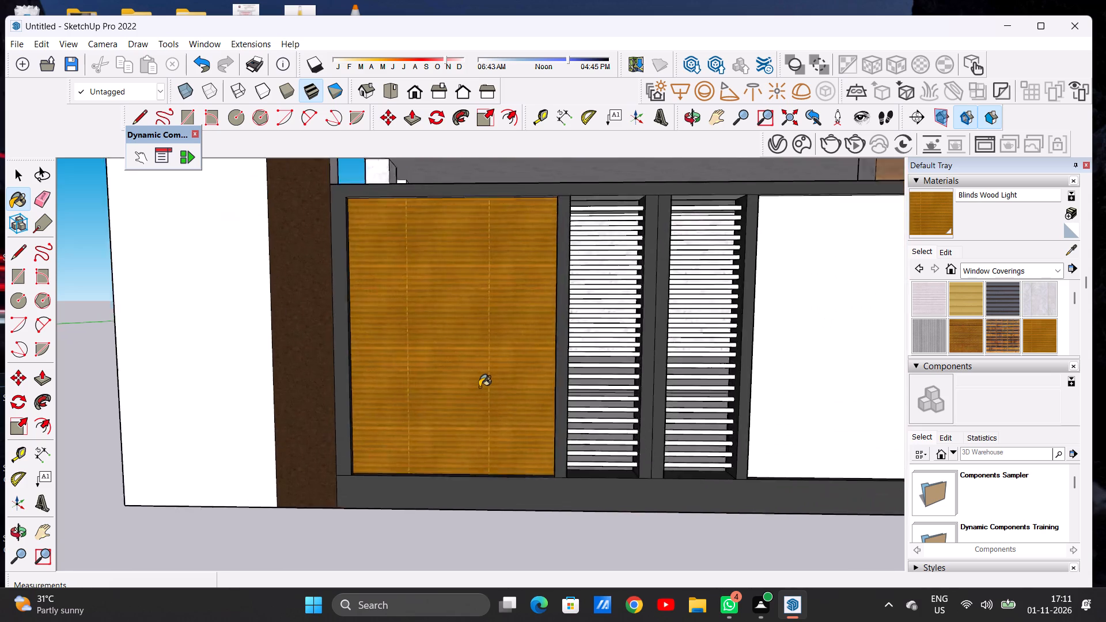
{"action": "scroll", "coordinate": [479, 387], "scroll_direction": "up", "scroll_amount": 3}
Paint both large solid panels of the gate with the Blinds Weave material.
{"action": "left_click", "coordinate": [963, 333]}
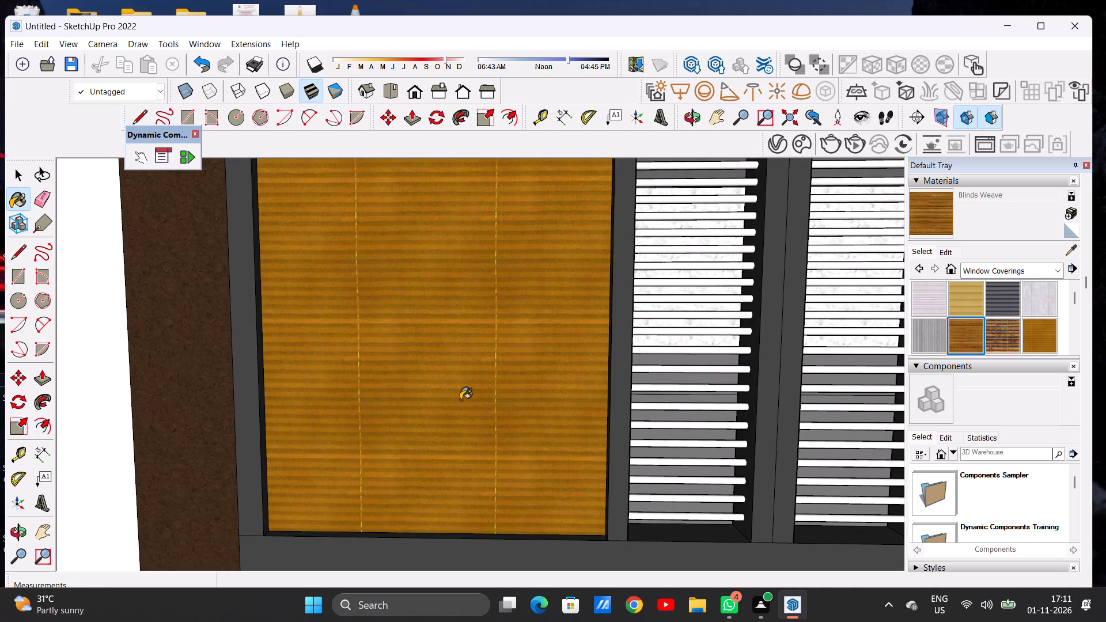
{"action": "left_click", "coordinate": [460, 400]}
{"action": "scroll", "coordinate": [460, 400], "scroll_direction": "up", "scroll_amount": 5}
{"action": "scroll", "coordinate": [460, 400], "scroll_direction": "down", "scroll_amount": 13}
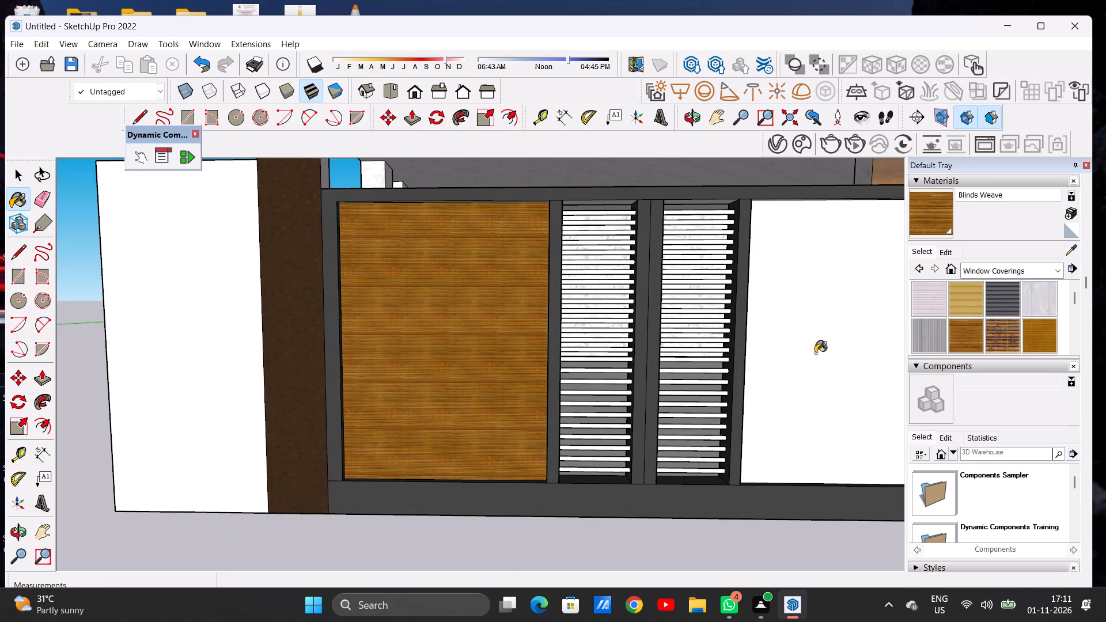
{"action": "left_click", "coordinate": [817, 352]}
{"action": "scroll", "coordinate": [544, 371], "scroll_direction": "down", "scroll_amount": 20}
{"action": "scroll", "coordinate": [544, 371], "scroll_direction": "down", "scroll_amount": 1}
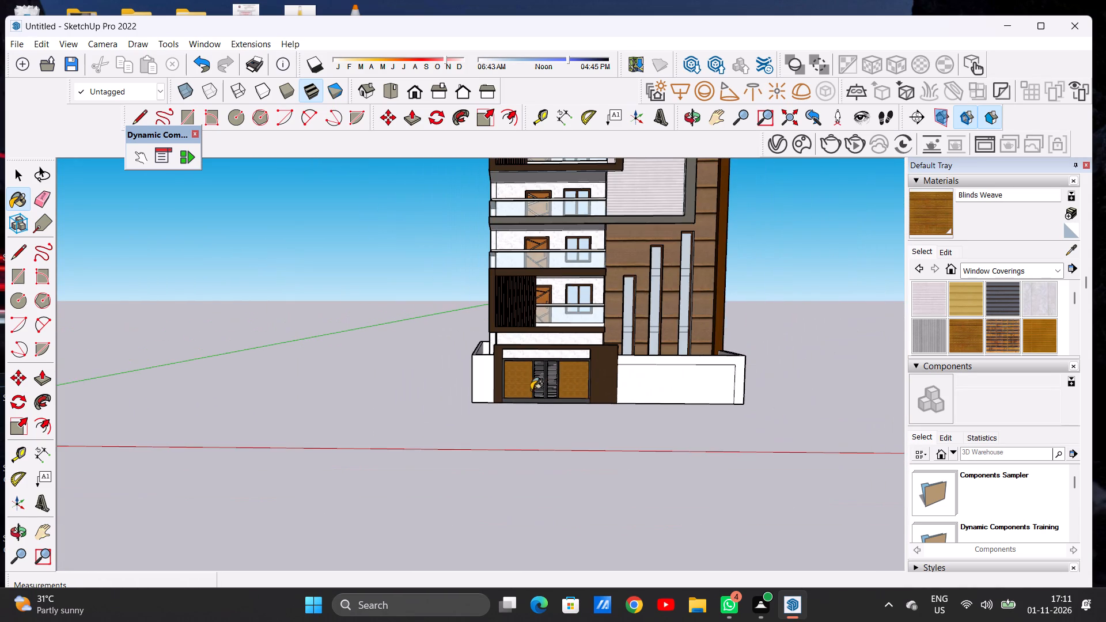
Paint the inner side face of the left gate pier, in the opening above the gate, with Blinds Weave.
{"action": "scroll", "coordinate": [549, 366], "scroll_direction": "up", "scroll_amount": 14}
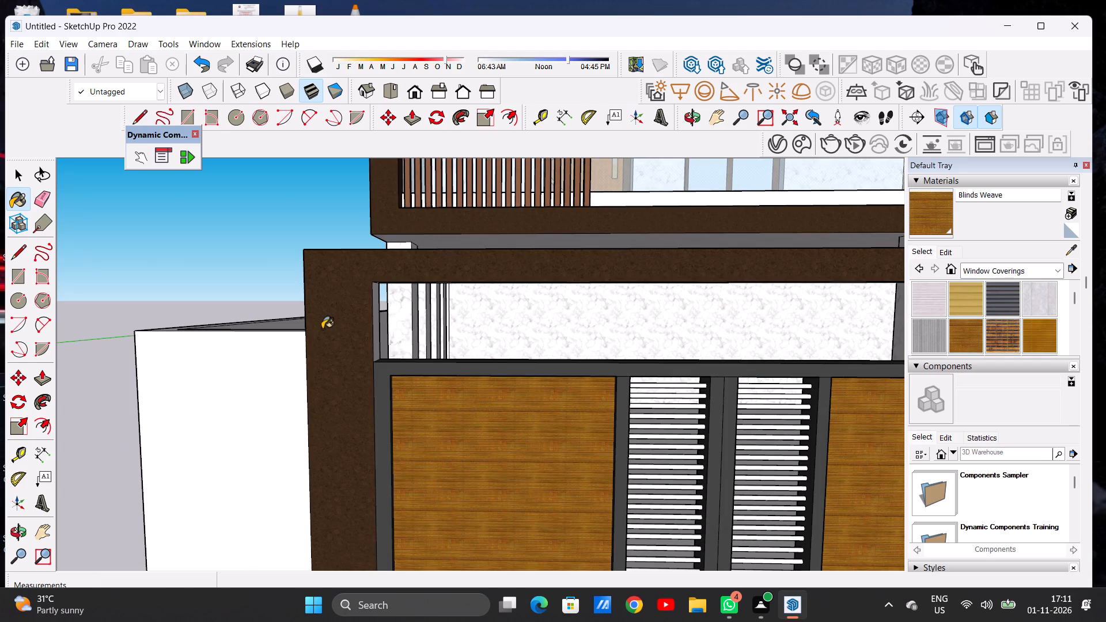
{"action": "left_click", "coordinate": [316, 329]}
{"action": "scroll", "coordinate": [362, 357], "scroll_direction": "down", "scroll_amount": 15}
{"action": "middle_click_drag", "start_coordinate": [566, 363], "coordinate": [271, 347]}
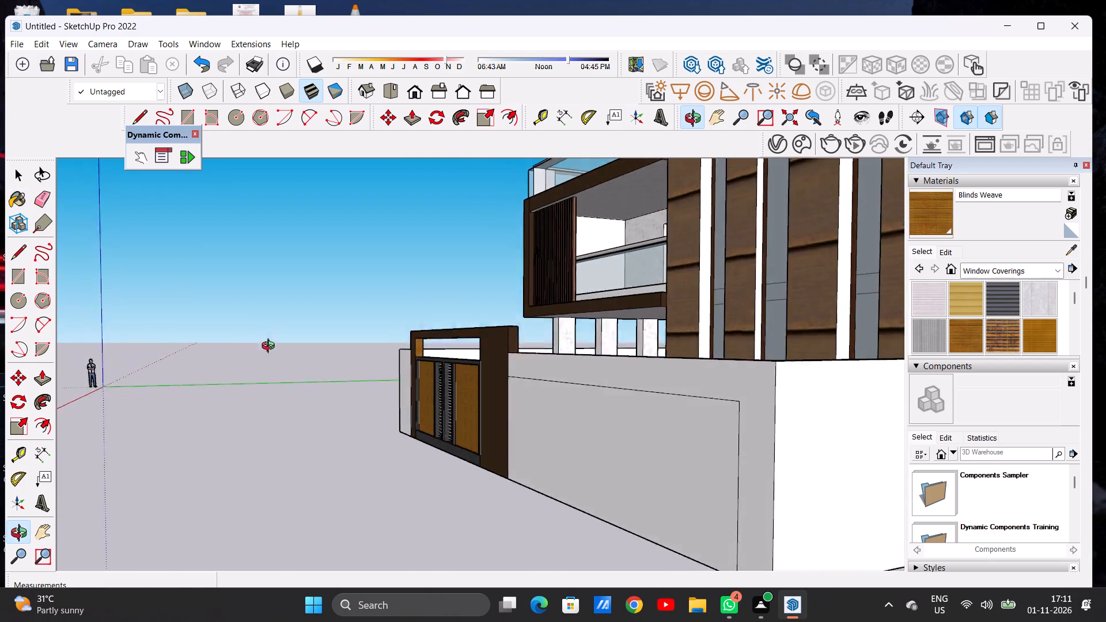
{"action": "middle_click_drag", "start_coordinate": [271, 347], "coordinate": [574, 346]}
{"action": "scroll", "coordinate": [462, 398], "scroll_direction": "down", "scroll_amount": 2}
{"action": "scroll", "coordinate": [457, 403], "scroll_direction": "up", "scroll_amount": 1}
{"action": "scroll", "coordinate": [457, 403], "scroll_direction": "down", "scroll_amount": 6}
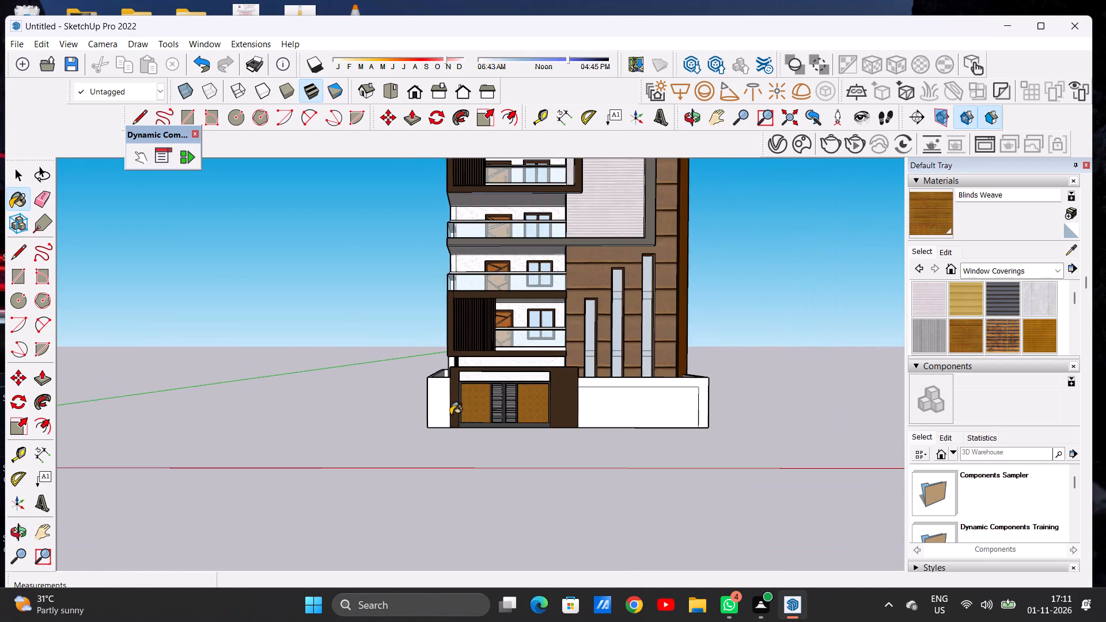
{"action": "scroll", "coordinate": [450, 415], "scroll_direction": "down", "scroll_amount": 1}
{"action": "scroll", "coordinate": [524, 400], "scroll_direction": "up", "scroll_amount": 14}
{"action": "key", "text": "space"}
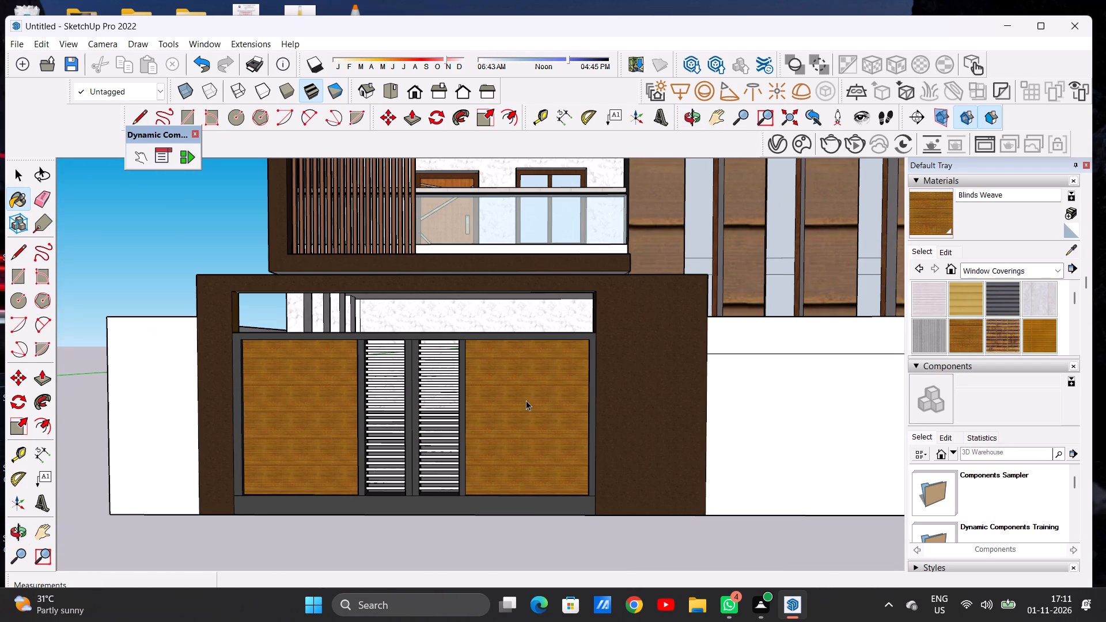
Paint the large outlined panel of the front boundary wall with Stone Coursed Rough from Brick, Cladding and Siding.
{"action": "scroll", "coordinate": [517, 411], "scroll_direction": "down", "scroll_amount": 20}
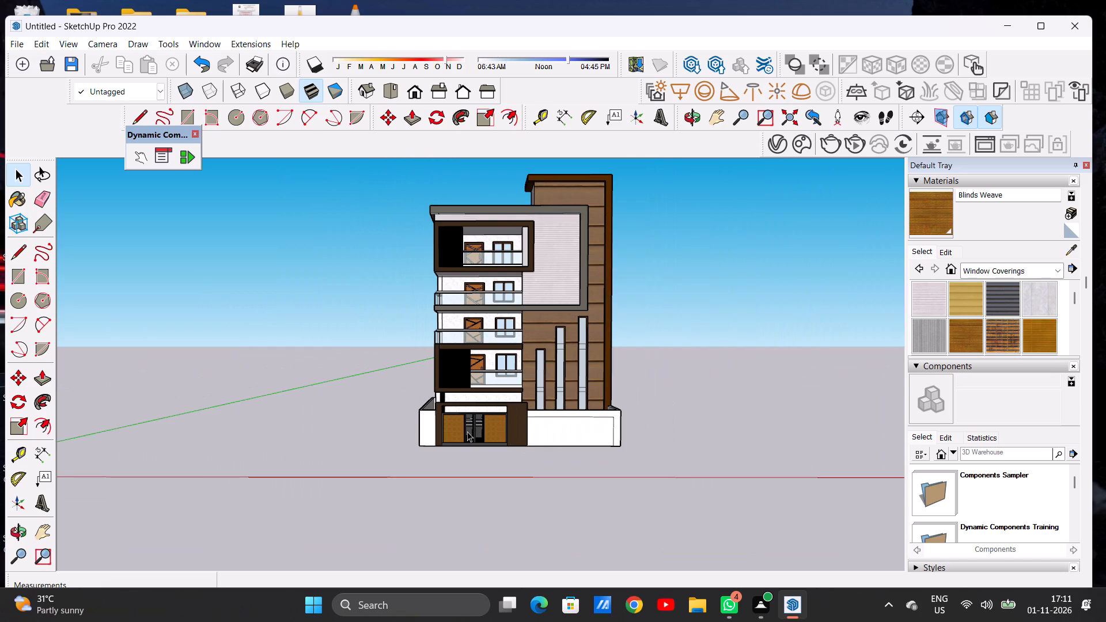
{"action": "scroll", "coordinate": [600, 444], "scroll_direction": "up", "scroll_amount": 13}
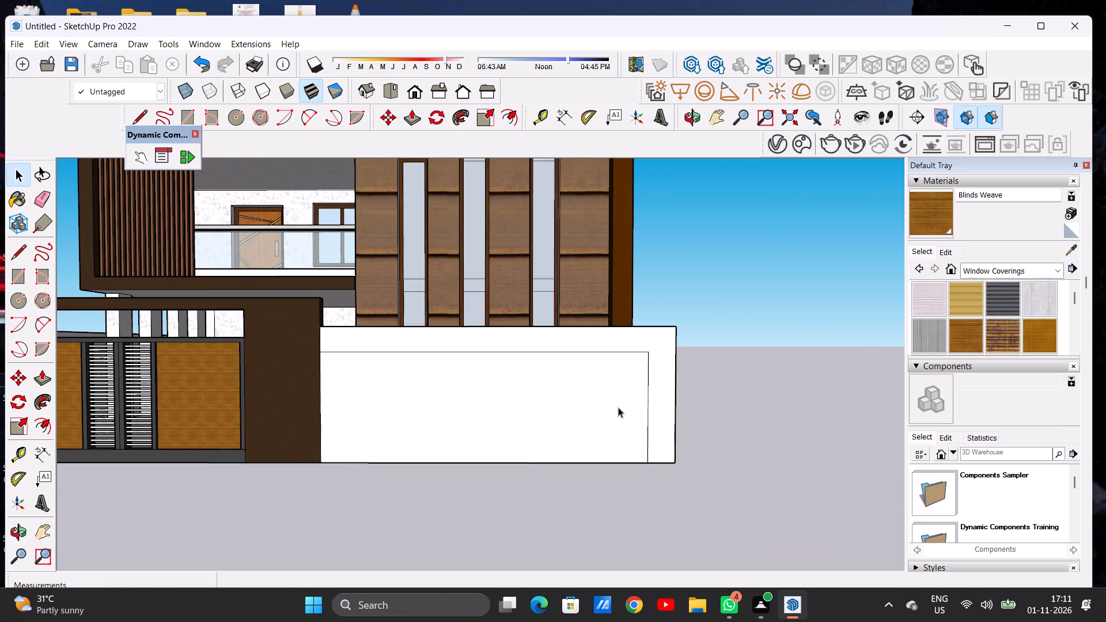
{"action": "left_click", "coordinate": [963, 266]}
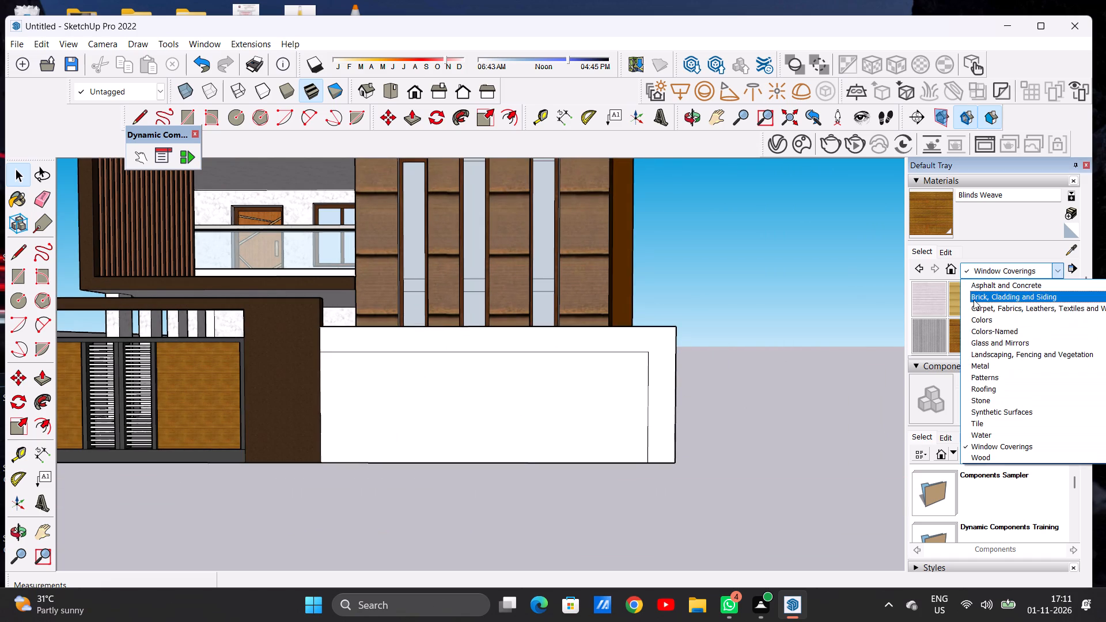
{"action": "left_click", "coordinate": [974, 299]}
{"action": "scroll", "coordinate": [968, 314], "scroll_direction": "down", "scroll_amount": 2}
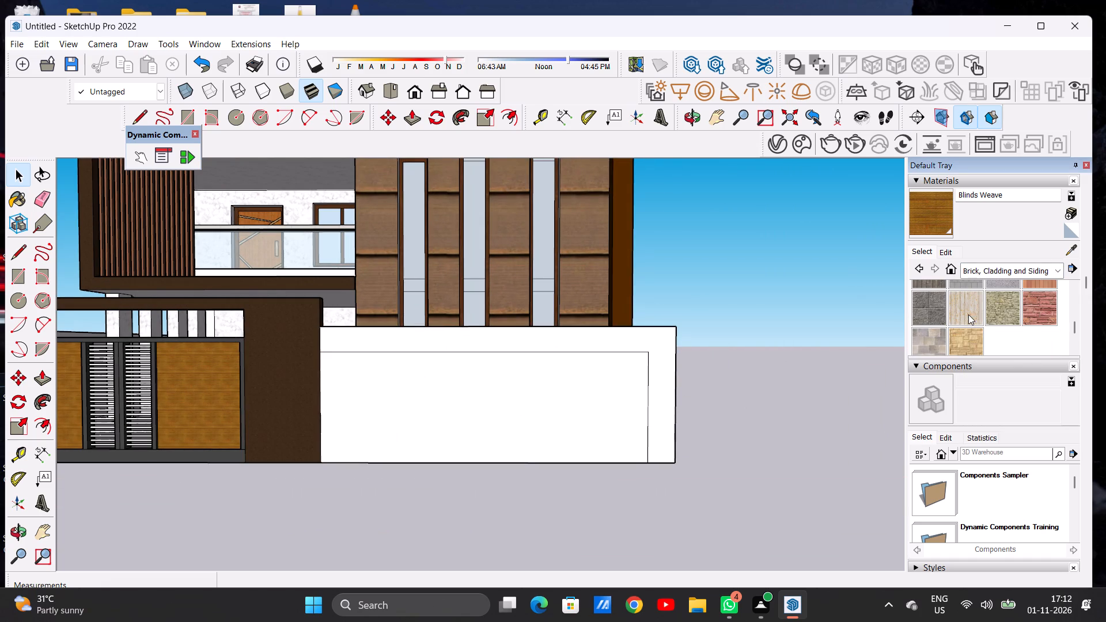
{"action": "left_click", "coordinate": [992, 311]}
{"action": "left_click", "coordinate": [544, 416]}
{"action": "scroll", "coordinate": [542, 416], "scroll_direction": "up", "scroll_amount": 4}
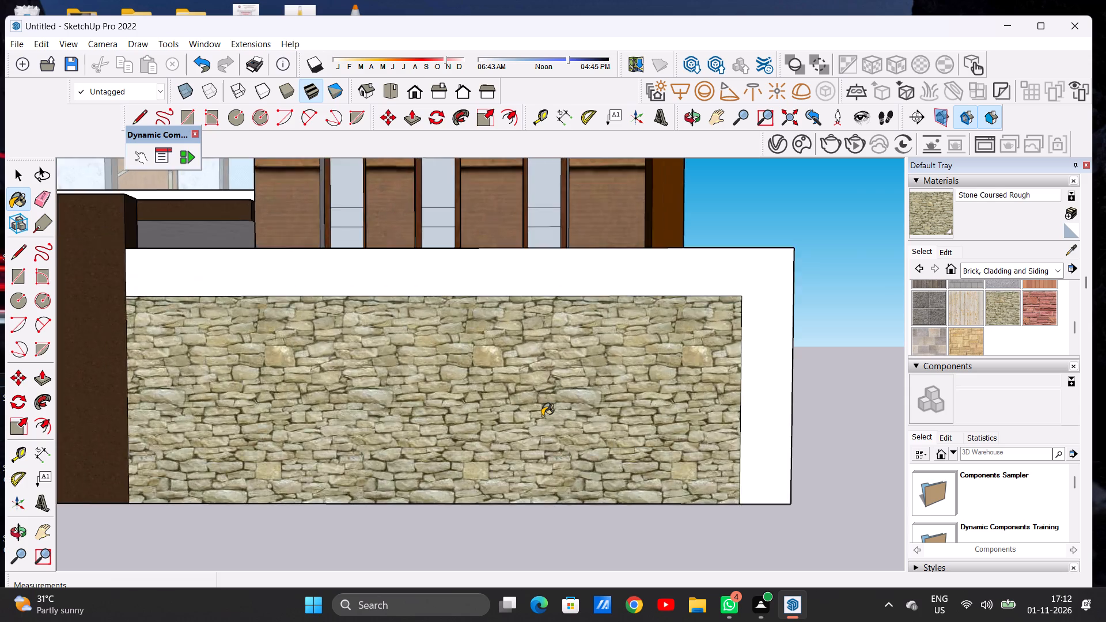
{"action": "scroll", "coordinate": [542, 416], "scroll_direction": "up", "scroll_amount": 10}
{"action": "scroll", "coordinate": [563, 404], "scroll_direction": "down", "scroll_amount": 16}
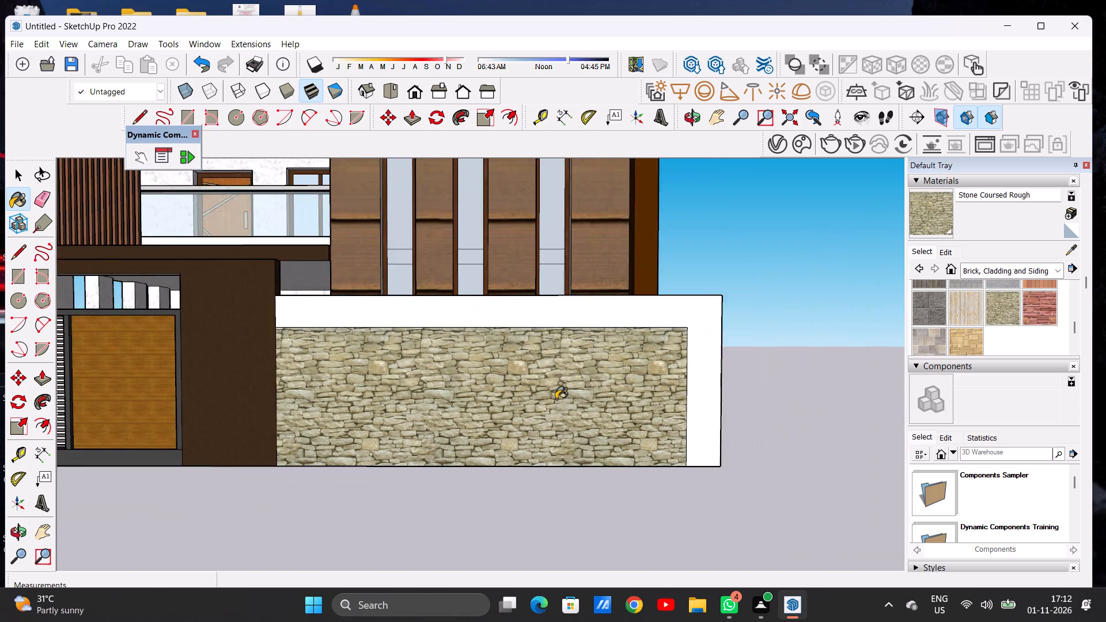
{"action": "scroll", "coordinate": [556, 399], "scroll_direction": "down", "scroll_amount": 4}
{"action": "scroll", "coordinate": [603, 386], "scroll_direction": "up", "scroll_amount": 4}
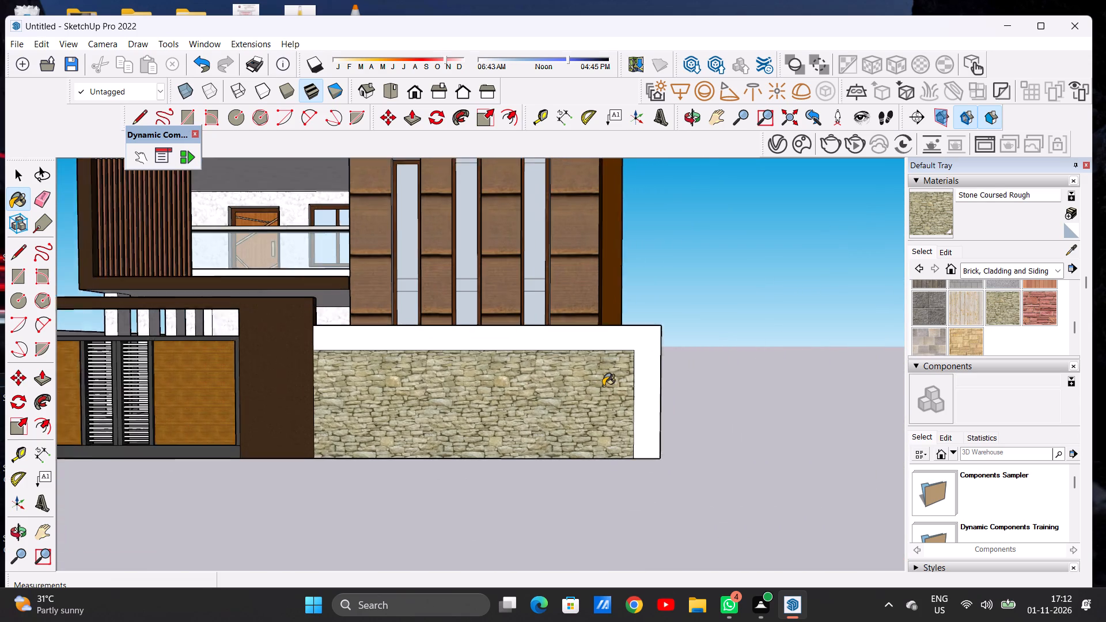
Paint the white border around the stone panel of the front boundary wall with Formica Graystone from Synthetic Surfaces.
{"action": "scroll", "coordinate": [603, 386], "scroll_direction": "up", "scroll_amount": 1}
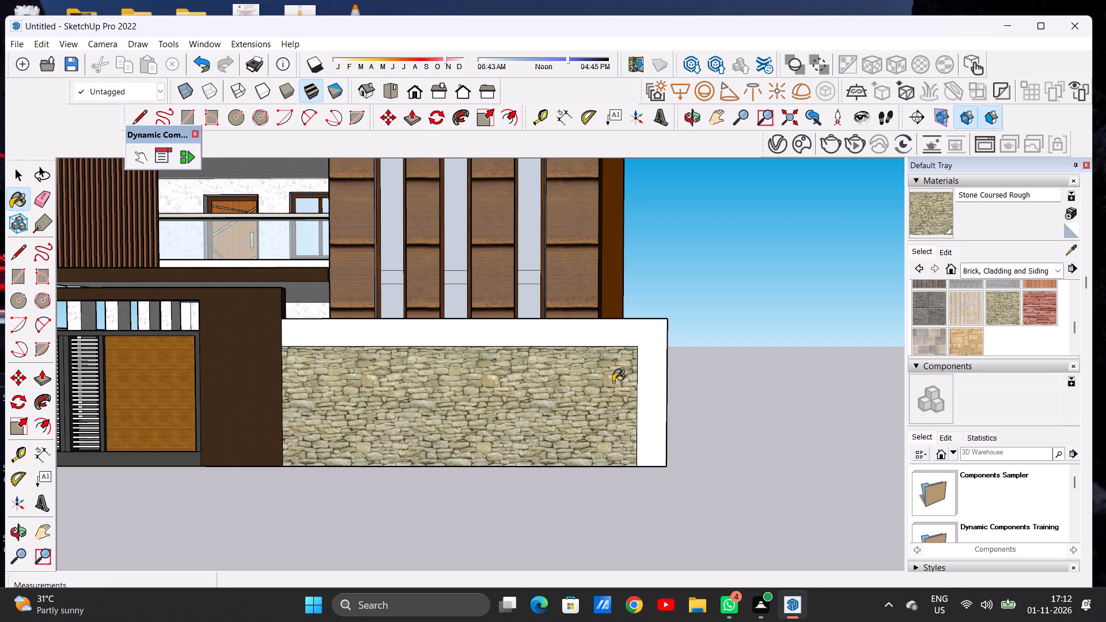
{"action": "left_click", "coordinate": [972, 272]}
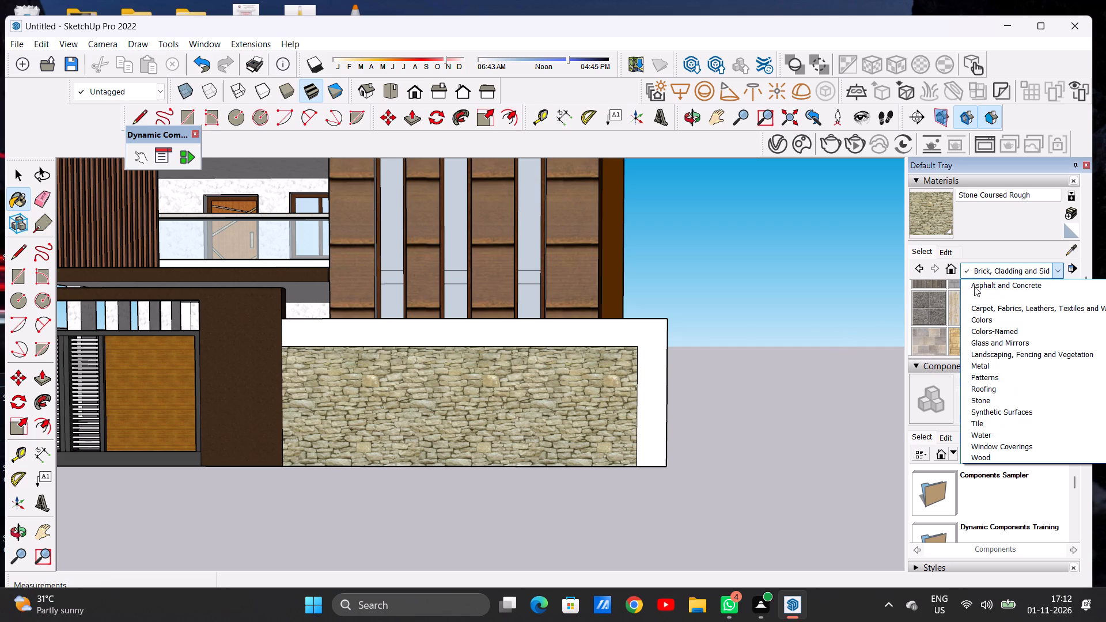
{"action": "left_click", "coordinate": [1005, 417]}
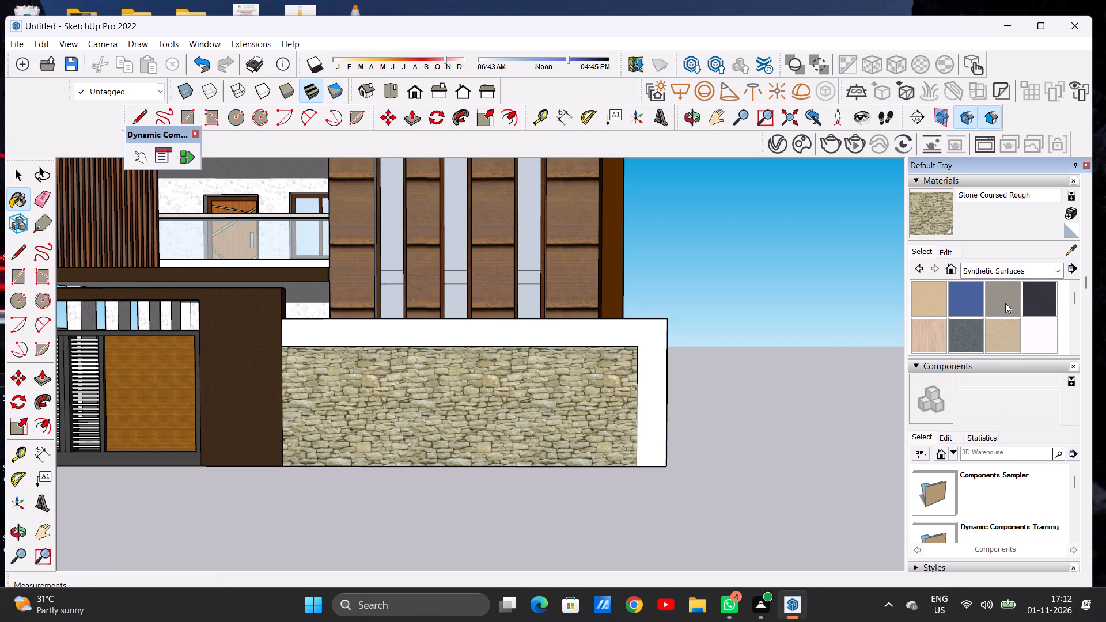
{"action": "left_click", "coordinate": [1002, 302]}
{"action": "scroll", "coordinate": [652, 325], "scroll_direction": "up", "scroll_amount": 1}
{"action": "scroll", "coordinate": [652, 327], "scroll_direction": "down", "scroll_amount": 1}
{"action": "scroll", "coordinate": [651, 329], "scroll_direction": "up", "scroll_amount": 3}
{"action": "left_click", "coordinate": [648, 332]}
{"action": "scroll", "coordinate": [649, 318], "scroll_direction": "down", "scroll_amount": 5}
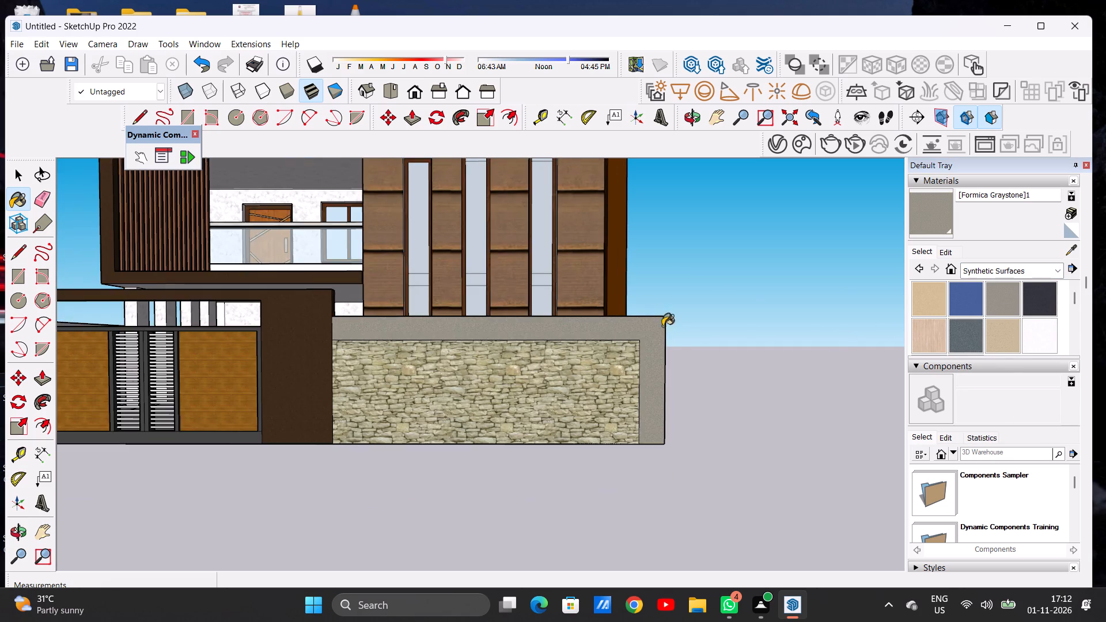
Paint the top edge of the stone-panelled boundary wall and the outer face of its side return with Formica Graystone.
{"action": "middle_click_drag", "start_coordinate": [673, 336], "coordinate": [444, 476]}
{"action": "scroll", "coordinate": [522, 430], "scroll_direction": "up", "scroll_amount": 2}
{"action": "scroll", "coordinate": [524, 430], "scroll_direction": "down", "scroll_amount": 1}
{"action": "scroll", "coordinate": [524, 430], "scroll_direction": "up", "scroll_amount": 5}
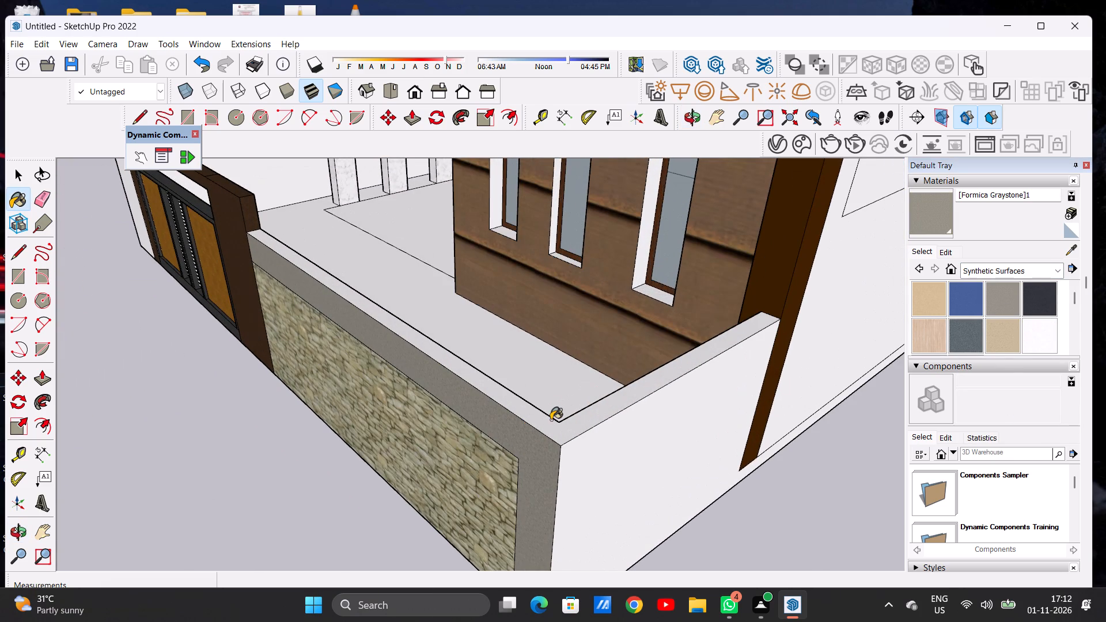
{"action": "left_click", "coordinate": [551, 421]}
{"action": "scroll", "coordinate": [555, 419], "scroll_direction": "down", "scroll_amount": 5}
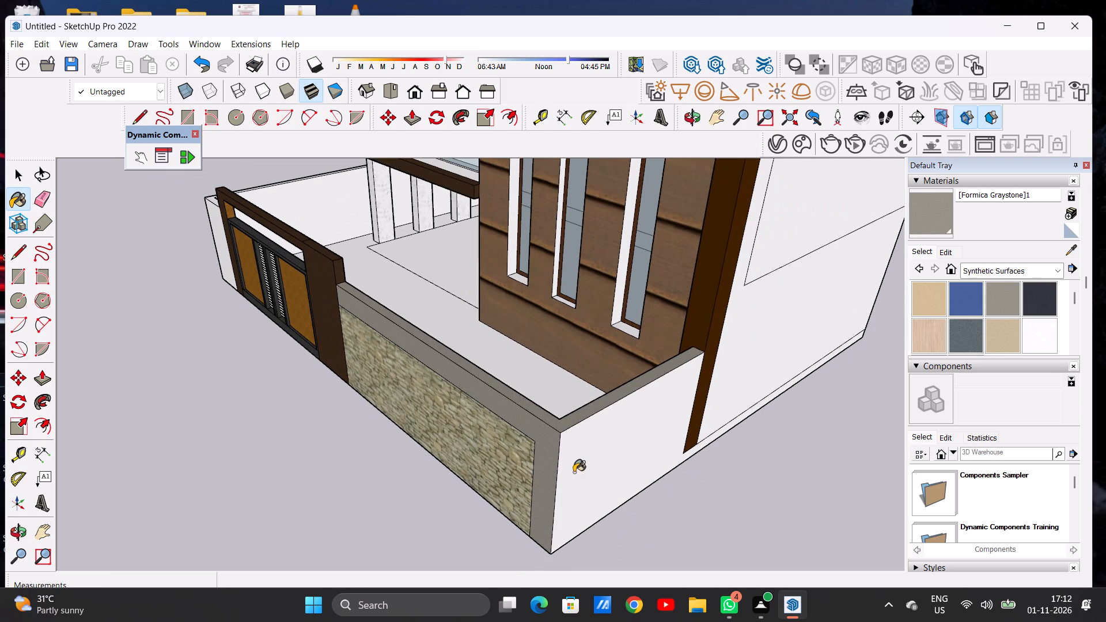
{"action": "left_click", "coordinate": [574, 472]}
{"action": "scroll", "coordinate": [575, 415], "scroll_direction": "down", "scroll_amount": 8}
Recess the stone panel of the front boundary wall inward by about 4 9/16" with Push/Pull.
{"action": "middle_click_drag", "start_coordinate": [527, 438], "coordinate": [760, 380]}
{"action": "middle_click", "coordinate": [760, 380]}
{"action": "middle_click_drag", "start_coordinate": [573, 417], "coordinate": [611, 365]}
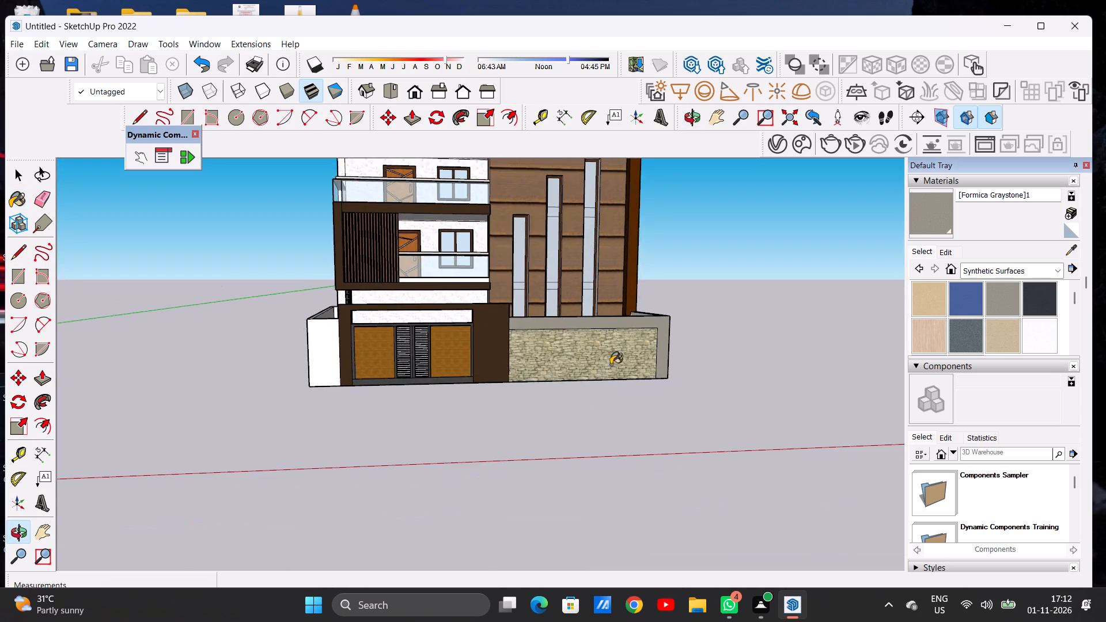
{"action": "scroll", "coordinate": [549, 420], "scroll_direction": "down", "scroll_amount": 7}
{"action": "middle_click_drag", "start_coordinate": [544, 405], "coordinate": [534, 367]}
{"action": "scroll", "coordinate": [618, 367], "scroll_direction": "up", "scroll_amount": 8}
{"action": "middle_click_drag", "start_coordinate": [625, 386], "coordinate": [524, 450]}
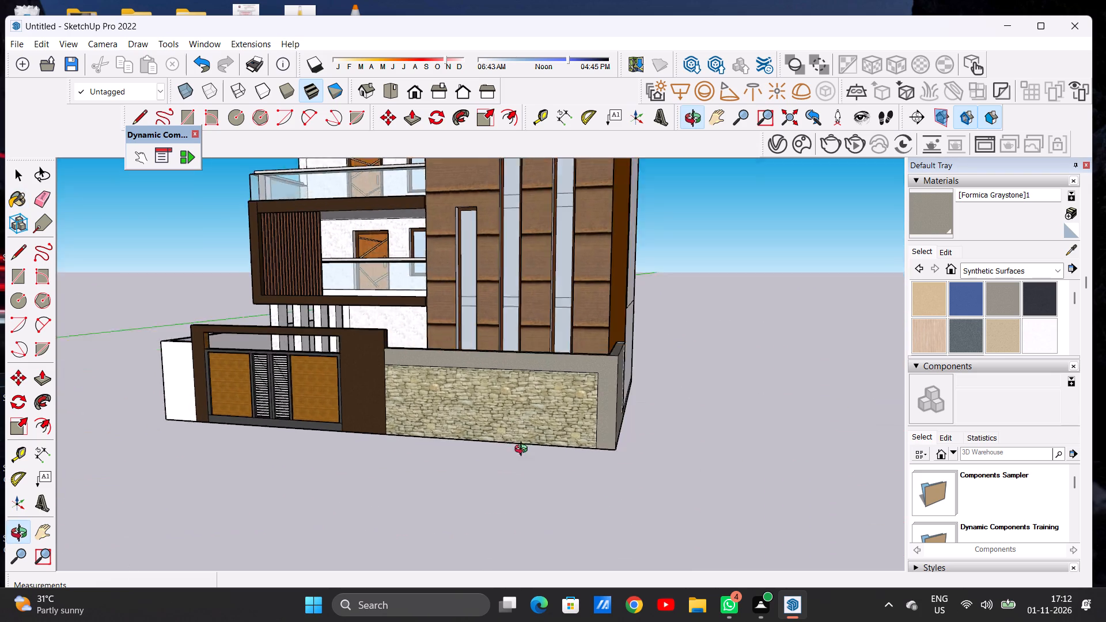
{"action": "middle_click_drag", "start_coordinate": [524, 450], "coordinate": [512, 486]}
{"action": "key", "text": "space"}
{"action": "scroll", "coordinate": [521, 399], "scroll_direction": "down", "scroll_amount": 5}
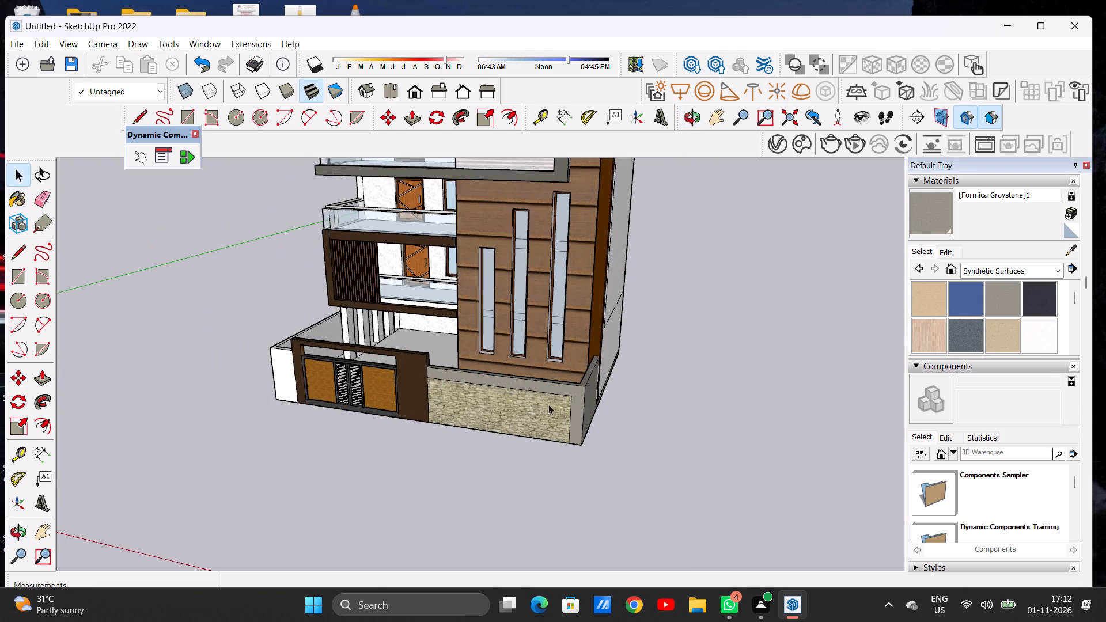
{"action": "middle_click_drag", "start_coordinate": [556, 419], "coordinate": [478, 466]}
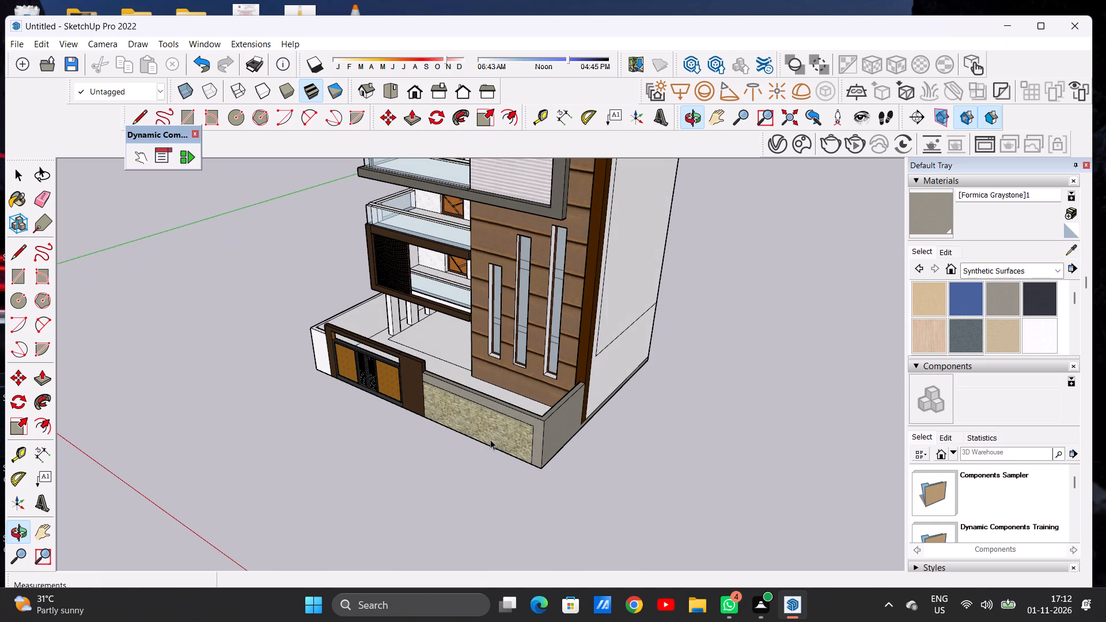
{"action": "key", "text": "p"}
{"action": "scroll", "coordinate": [490, 439], "scroll_direction": "up", "scroll_amount": 14}
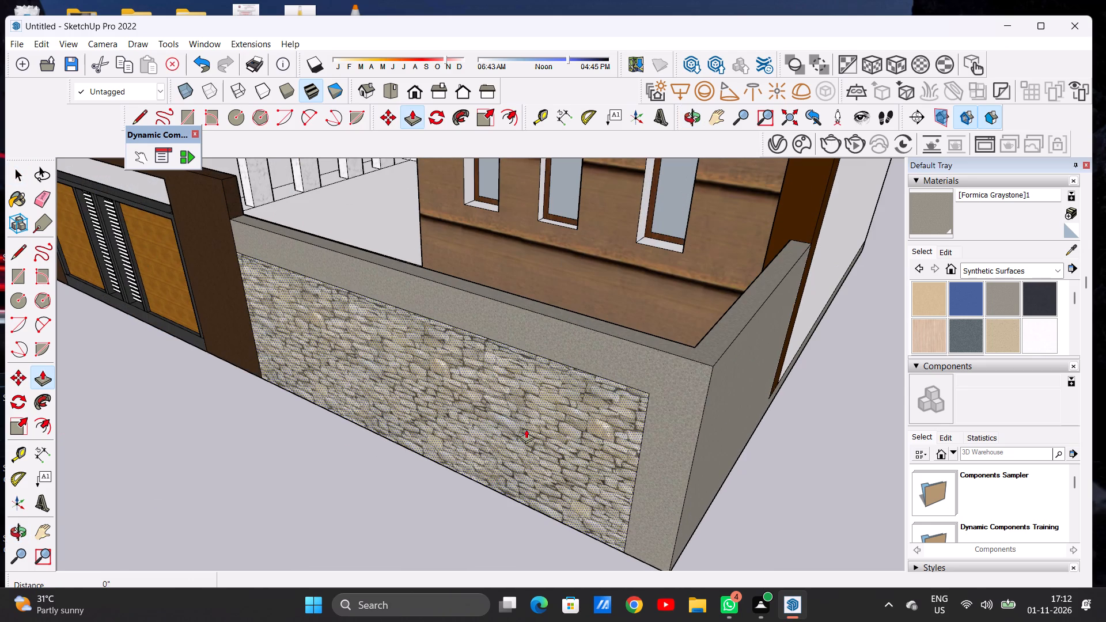
{"action": "left_click", "coordinate": [526, 429]}
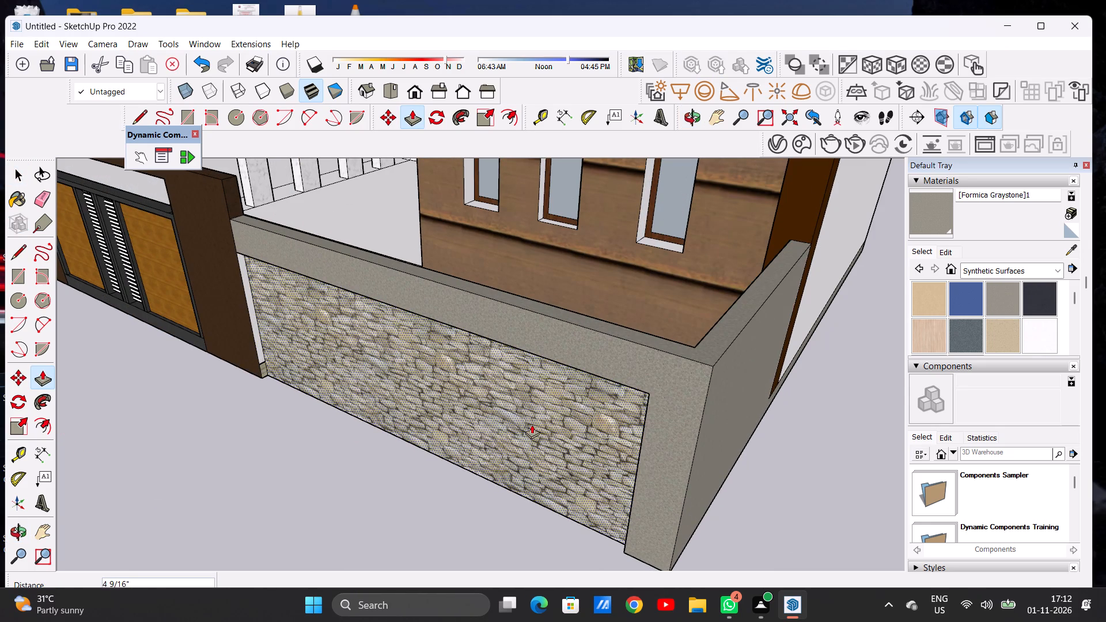
{"action": "left_click", "coordinate": [535, 423]}
{"action": "key", "text": "space"}
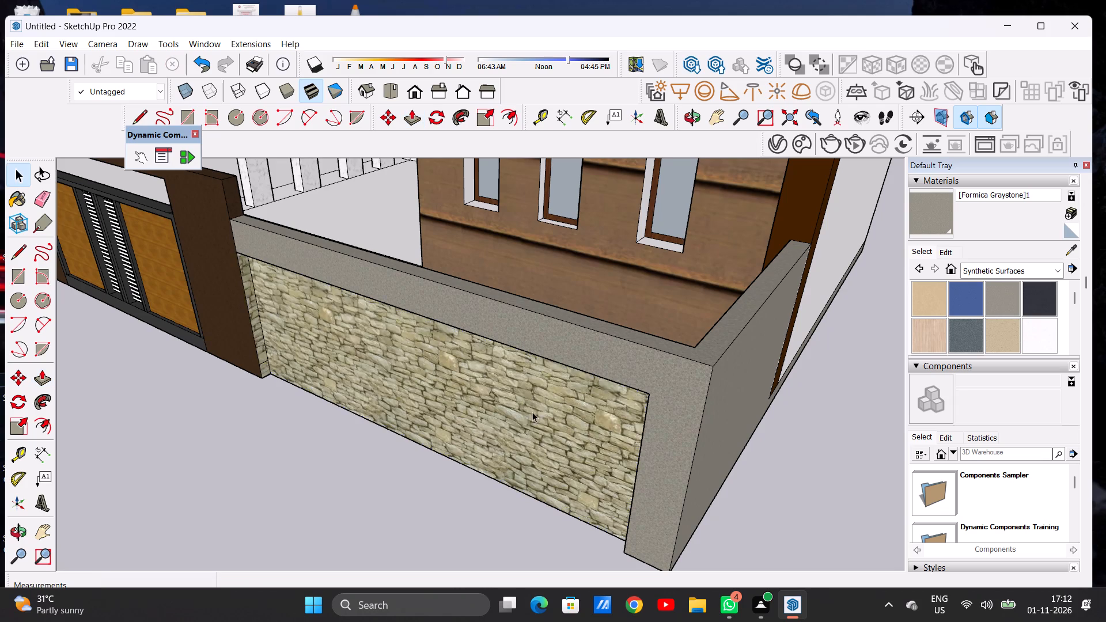
Paint the short white front wall segment left of the gate with Quartz Light Brown from Synthetic Surfaces.
{"action": "scroll", "coordinate": [532, 416], "scroll_direction": "down", "scroll_amount": 9}
{"action": "middle_click_drag", "start_coordinate": [461, 433], "coordinate": [713, 313]}
{"action": "scroll", "coordinate": [505, 393], "scroll_direction": "down", "scroll_amount": 8}
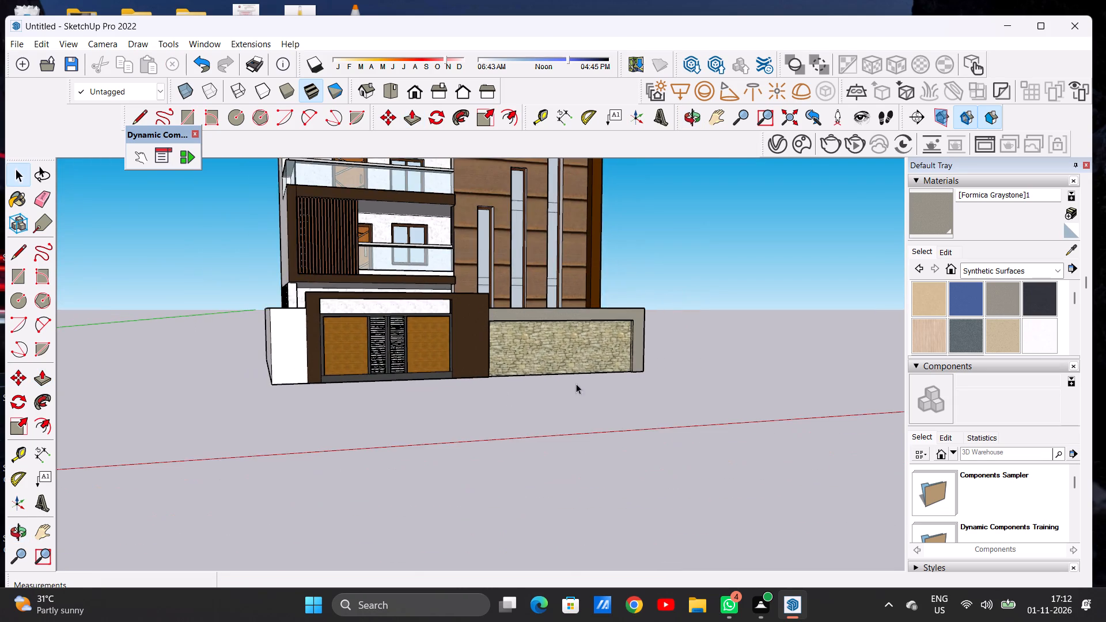
{"action": "middle_click_drag", "start_coordinate": [579, 382], "coordinate": [508, 395]}
{"action": "scroll", "coordinate": [501, 399], "scroll_direction": "down", "scroll_amount": 11}
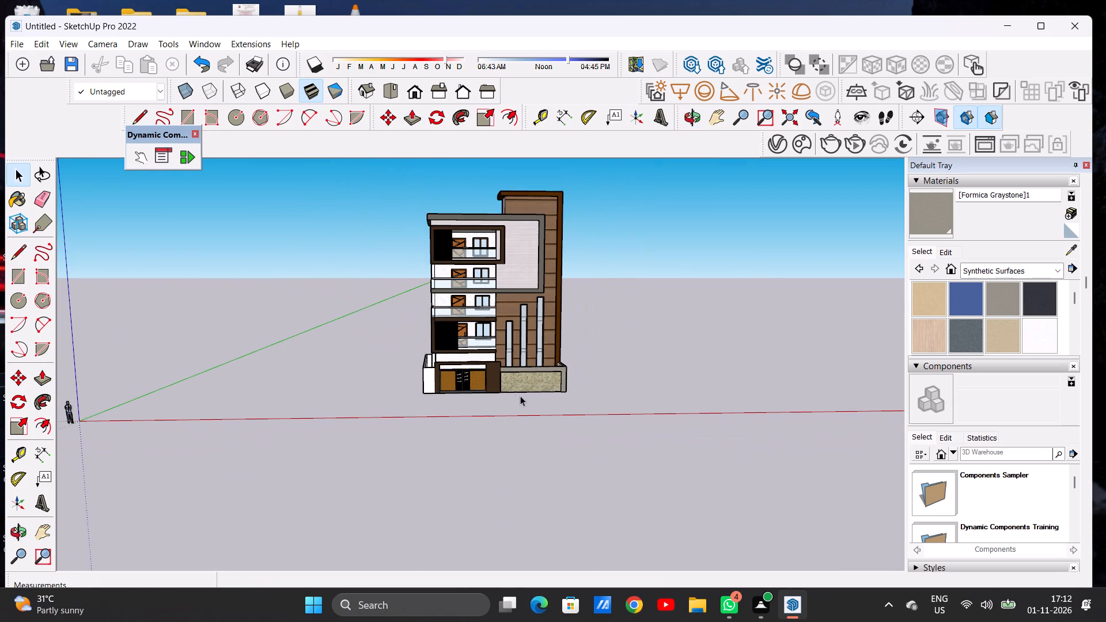
{"action": "scroll", "coordinate": [459, 370], "scroll_direction": "up", "scroll_amount": 13}
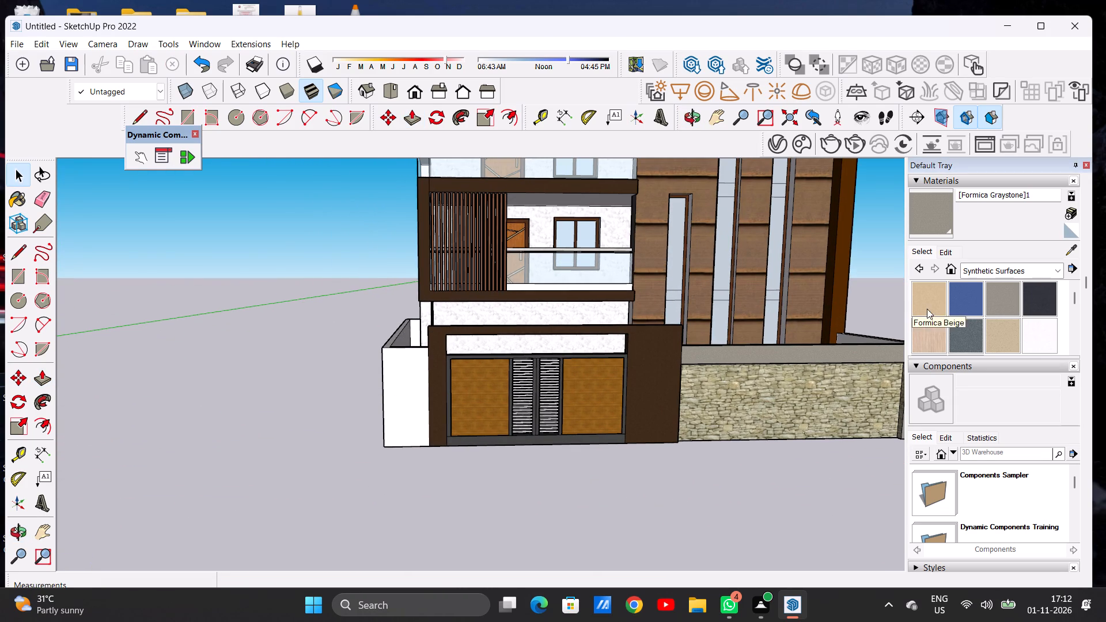
{"action": "left_click", "coordinate": [929, 297]}
{"action": "scroll", "coordinate": [398, 408], "scroll_direction": "up", "scroll_amount": 4}
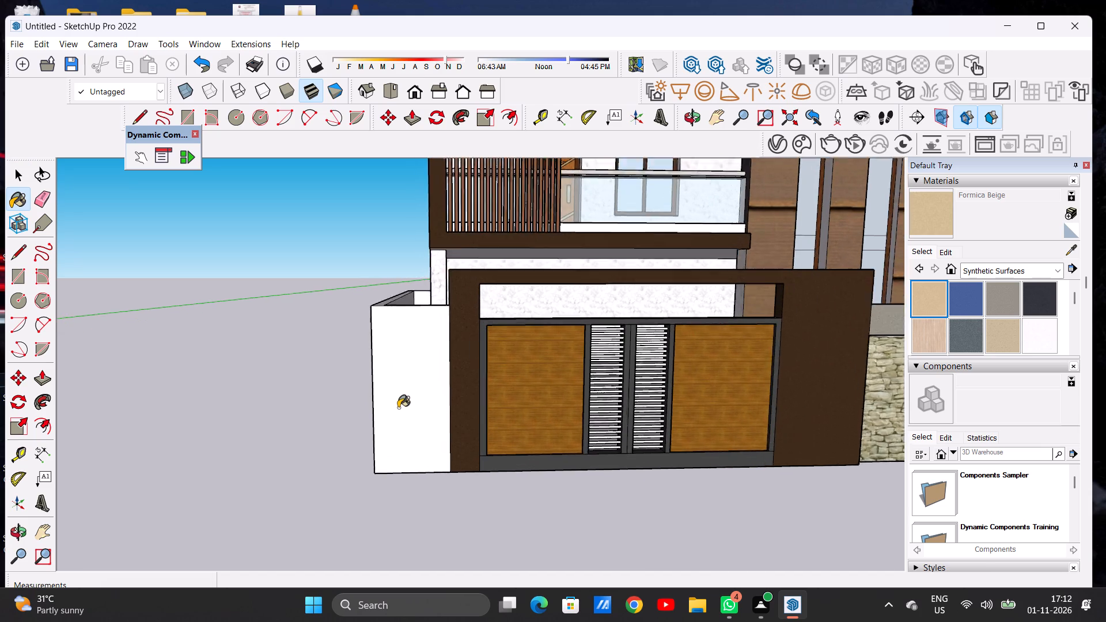
{"action": "scroll", "coordinate": [398, 408], "scroll_direction": "up", "scroll_amount": 2}
{"action": "left_click", "coordinate": [1001, 333]}
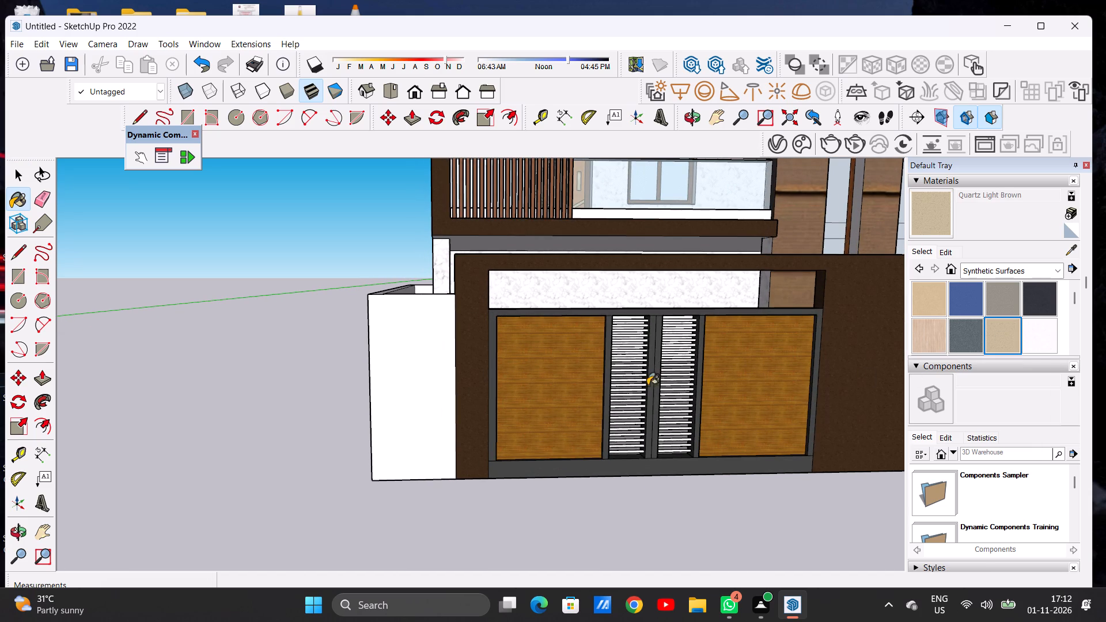
{"action": "left_click", "coordinate": [414, 400]}
Paint the left boundary wall's long outer face and top edge with Quartz Light Brown, continuing around to the rear side.
{"action": "scroll", "coordinate": [498, 389], "scroll_direction": "down", "scroll_amount": 5}
{"action": "middle_click_drag", "start_coordinate": [376, 384], "coordinate": [562, 468]}
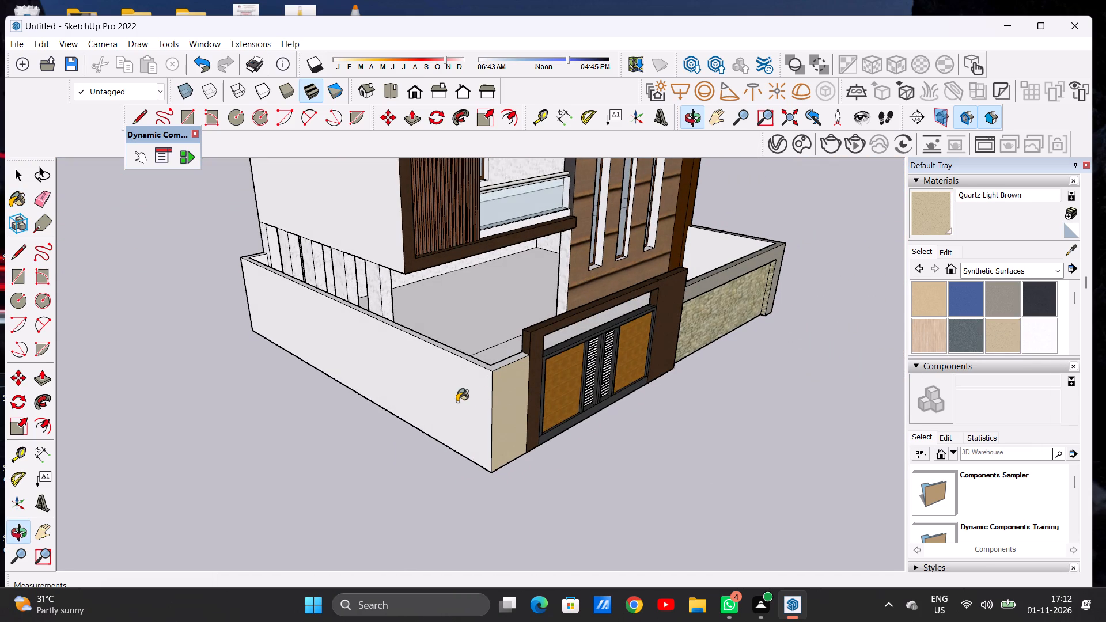
{"action": "left_click", "coordinate": [457, 401]}
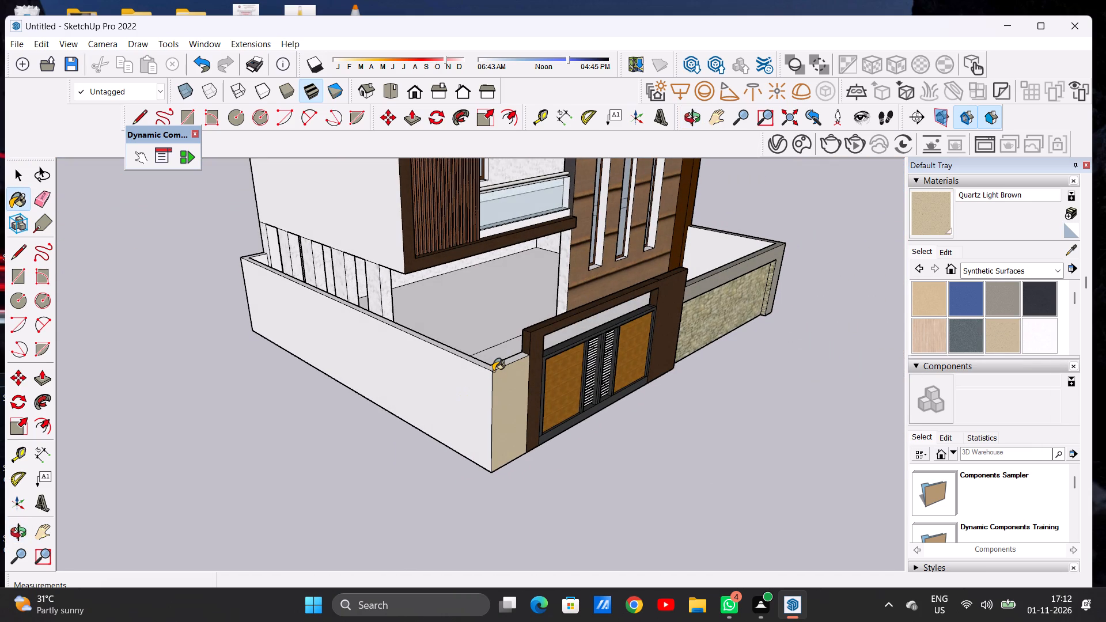
{"action": "scroll", "coordinate": [530, 361], "scroll_direction": "up", "scroll_amount": 6}
{"action": "scroll", "coordinate": [471, 375], "scroll_direction": "down", "scroll_amount": 1}
{"action": "scroll", "coordinate": [471, 375], "scroll_direction": "up", "scroll_amount": 12}
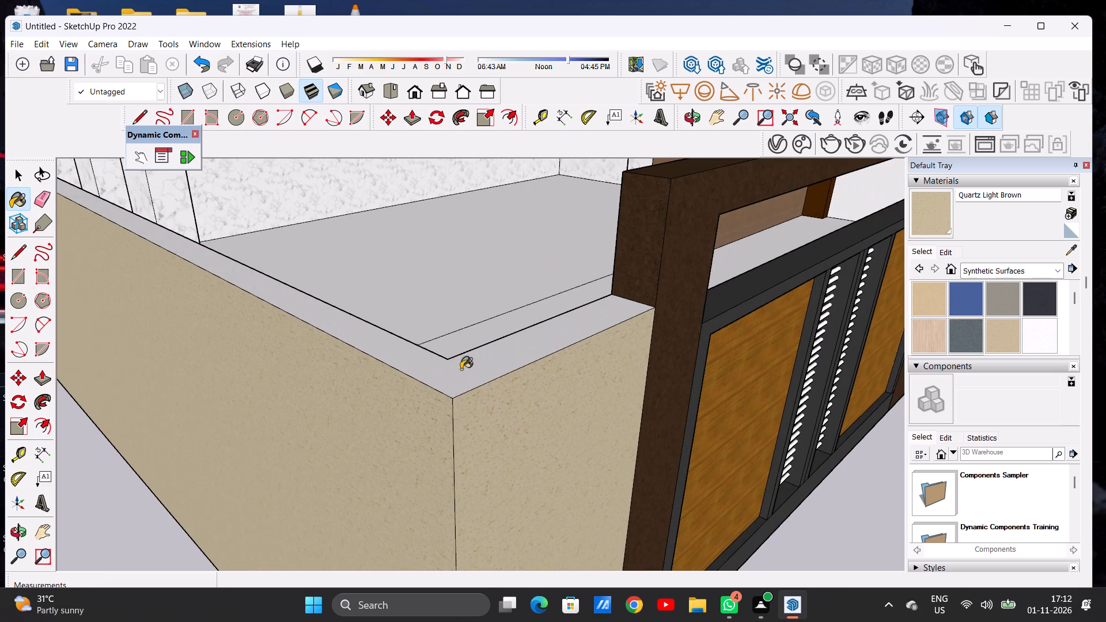
{"action": "left_click", "coordinate": [458, 370]}
{"action": "scroll", "coordinate": [489, 381], "scroll_direction": "down", "scroll_amount": 16}
{"action": "scroll", "coordinate": [461, 389], "scroll_direction": "down", "scroll_amount": 9}
{"action": "middle_click_drag", "start_coordinate": [315, 327], "coordinate": [387, 331]}
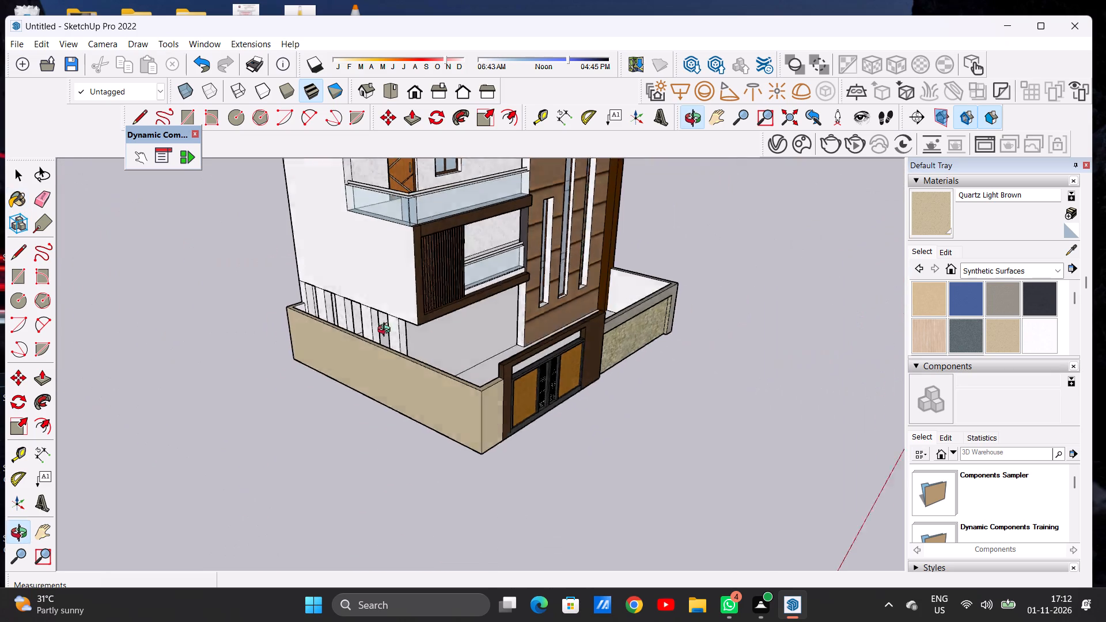
{"action": "middle_click_drag", "start_coordinate": [387, 331], "coordinate": [553, 331]}
{"action": "middle_click_drag", "start_coordinate": [214, 446], "coordinate": [571, 374]}
{"action": "left_click", "coordinate": [556, 409]}
Paint the inner face of the right-hand boundary wall return, behind the stone-panelled wall, with Quartz Light Brown.
{"action": "scroll", "coordinate": [524, 401], "scroll_direction": "down", "scroll_amount": 6}
{"action": "middle_click_drag", "start_coordinate": [597, 394], "coordinate": [446, 411]}
{"action": "middle_click_drag", "start_coordinate": [640, 380], "coordinate": [349, 434]}
{"action": "middle_click_drag", "start_coordinate": [570, 365], "coordinate": [479, 369]}
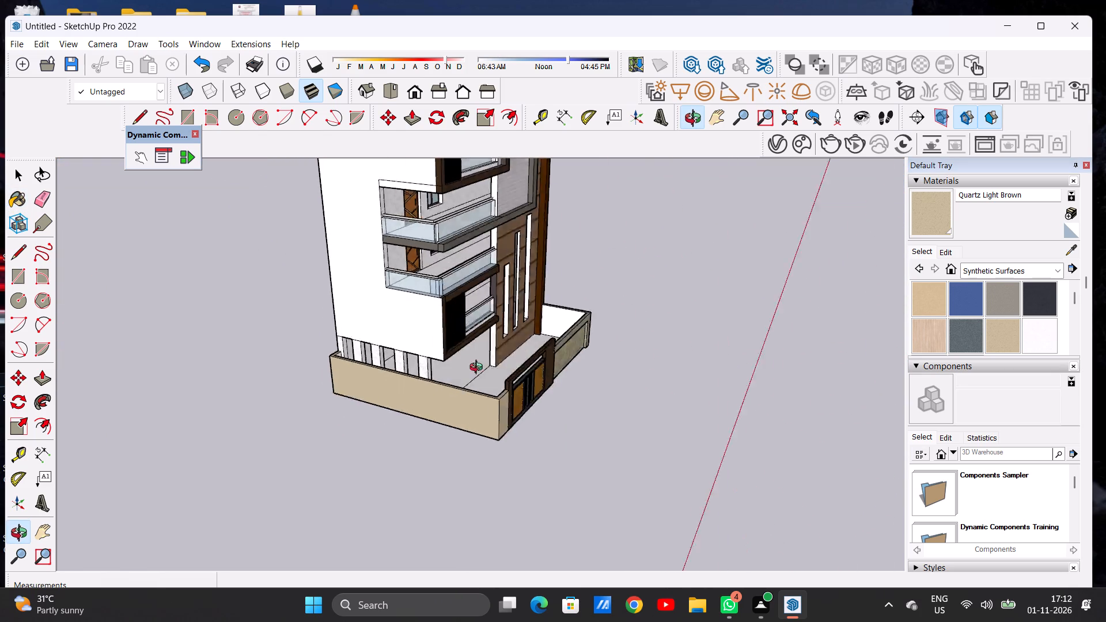
{"action": "middle_click_drag", "start_coordinate": [479, 369], "coordinate": [330, 382]}
{"action": "middle_click_drag", "start_coordinate": [658, 340], "coordinate": [519, 330]}
{"action": "scroll", "coordinate": [384, 351], "scroll_direction": "down", "scroll_amount": 8}
{"action": "scroll", "coordinate": [623, 394], "scroll_direction": "up", "scroll_amount": 10}
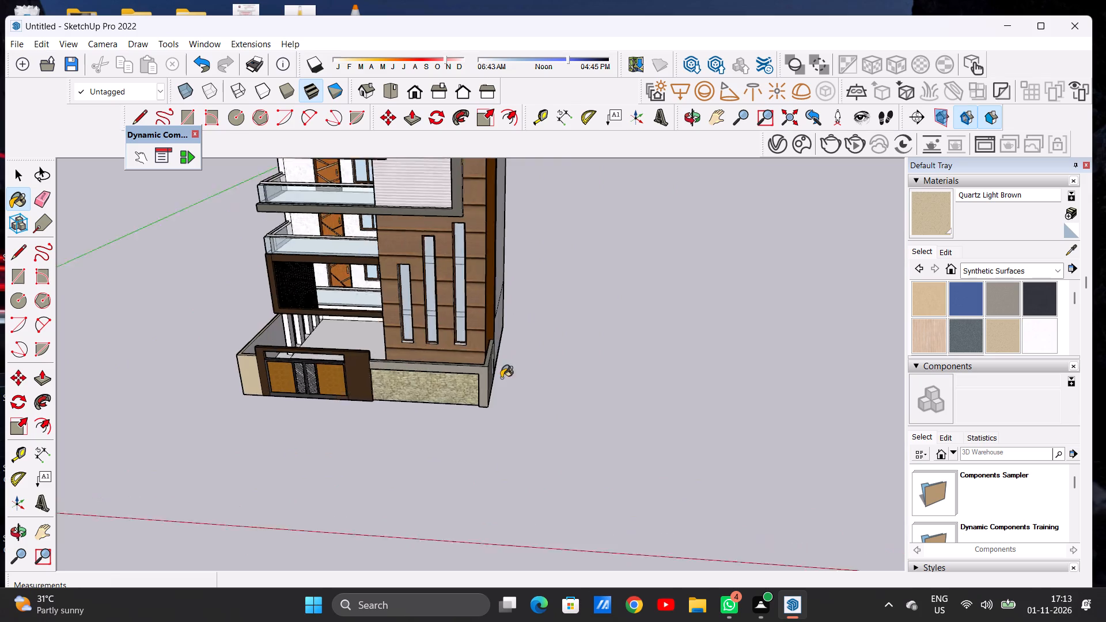
{"action": "scroll", "coordinate": [501, 378], "scroll_direction": "up", "scroll_amount": 3}
{"action": "middle_click_drag", "start_coordinate": [475, 358], "coordinate": [458, 369]}
{"action": "middle_click_drag", "start_coordinate": [454, 369], "coordinate": [732, 370]}
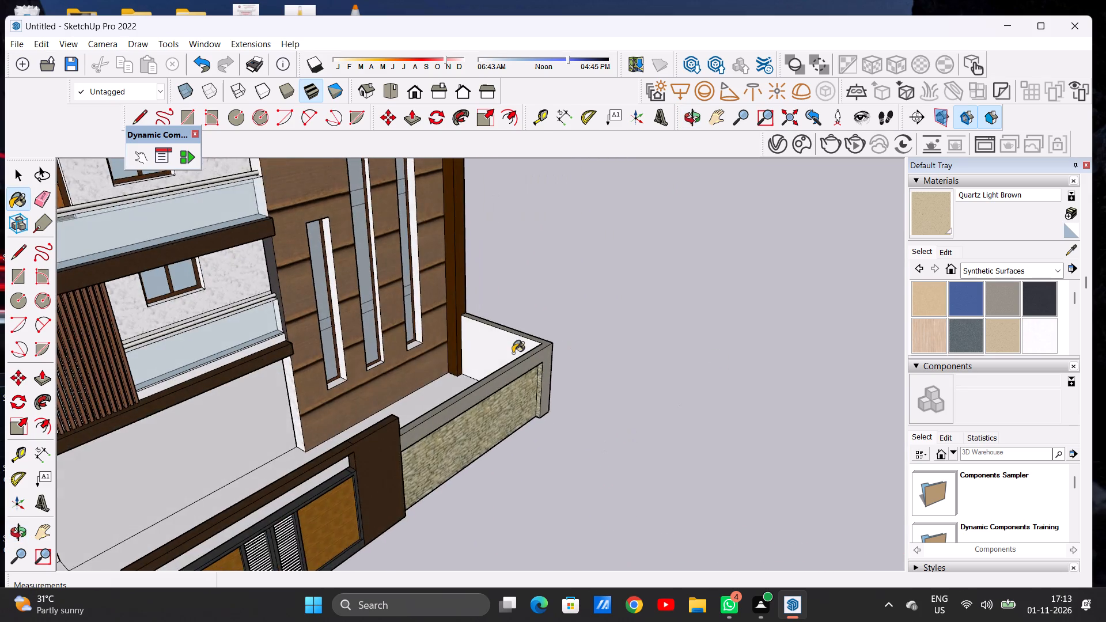
{"action": "scroll", "coordinate": [496, 354], "scroll_direction": "up", "scroll_amount": 6}
{"action": "left_click", "coordinate": [505, 347]}
Paint the back of both solid gate panels and the inner face of the stone-panelled front wall with Quartz Light Brown.
{"action": "scroll", "coordinate": [525, 338], "scroll_direction": "down", "scroll_amount": 17}
{"action": "middle_click_drag", "start_coordinate": [367, 401], "coordinate": [681, 414]}
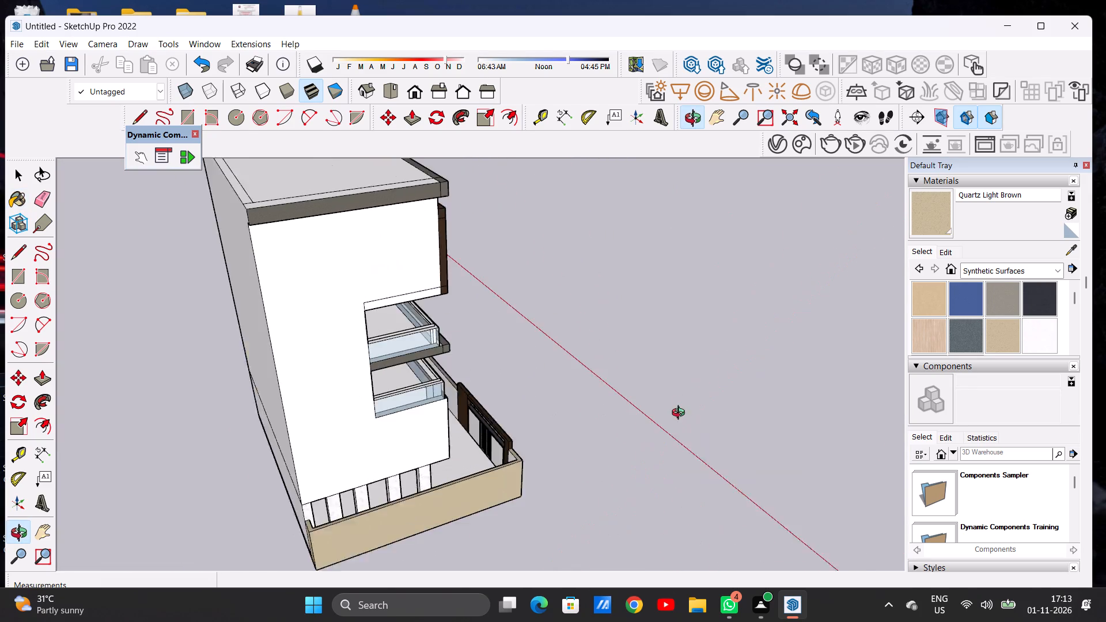
{"action": "middle_click_drag", "start_coordinate": [681, 414], "coordinate": [687, 413]}
{"action": "scroll", "coordinate": [486, 449], "scroll_direction": "up", "scroll_amount": 15}
{"action": "scroll", "coordinate": [460, 389], "scroll_direction": "down", "scroll_amount": 1}
{"action": "scroll", "coordinate": [460, 389], "scroll_direction": "up", "scroll_amount": 4}
{"action": "left_click", "coordinate": [460, 389]}
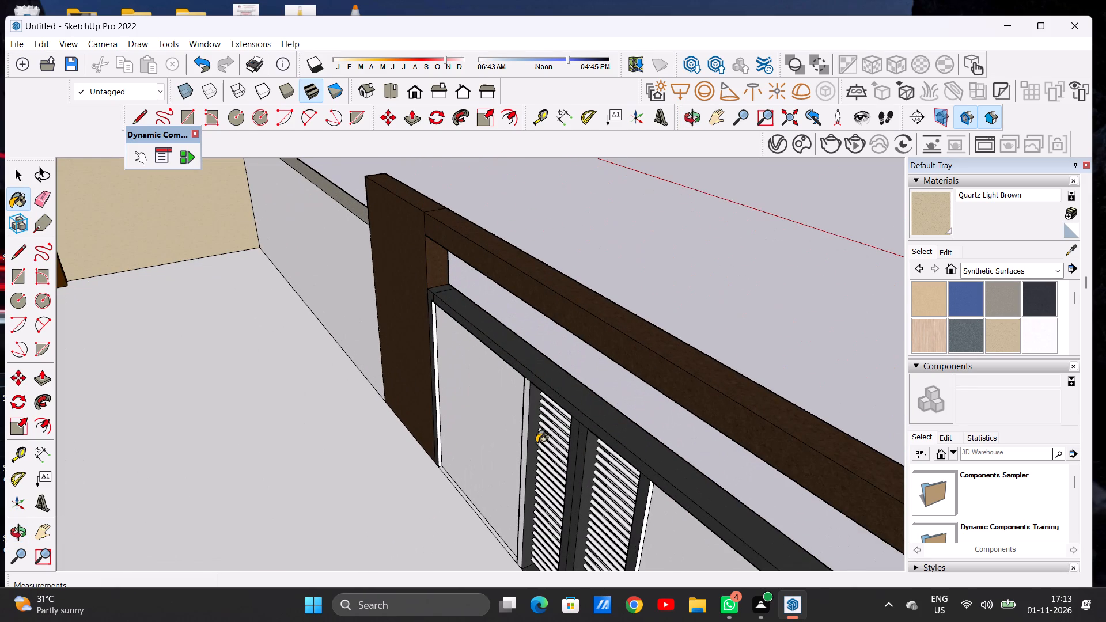
{"action": "left_click", "coordinate": [688, 544]}
{"action": "left_click", "coordinate": [357, 270]}
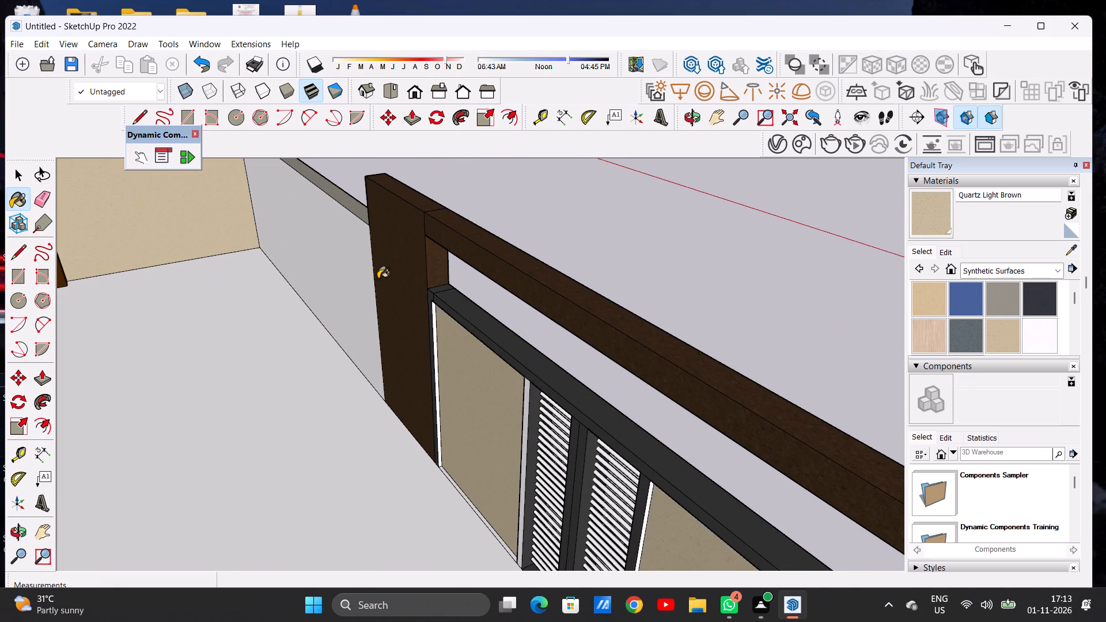
Paint the inner face of the short front wall segment beside the left gate pier with Quartz Light Brown.
{"action": "scroll", "coordinate": [399, 306], "scroll_direction": "down", "scroll_amount": 14}
{"action": "middle_click_drag", "start_coordinate": [521, 358], "coordinate": [743, 366]}
{"action": "middle_click_drag", "start_coordinate": [743, 366], "coordinate": [433, 367]}
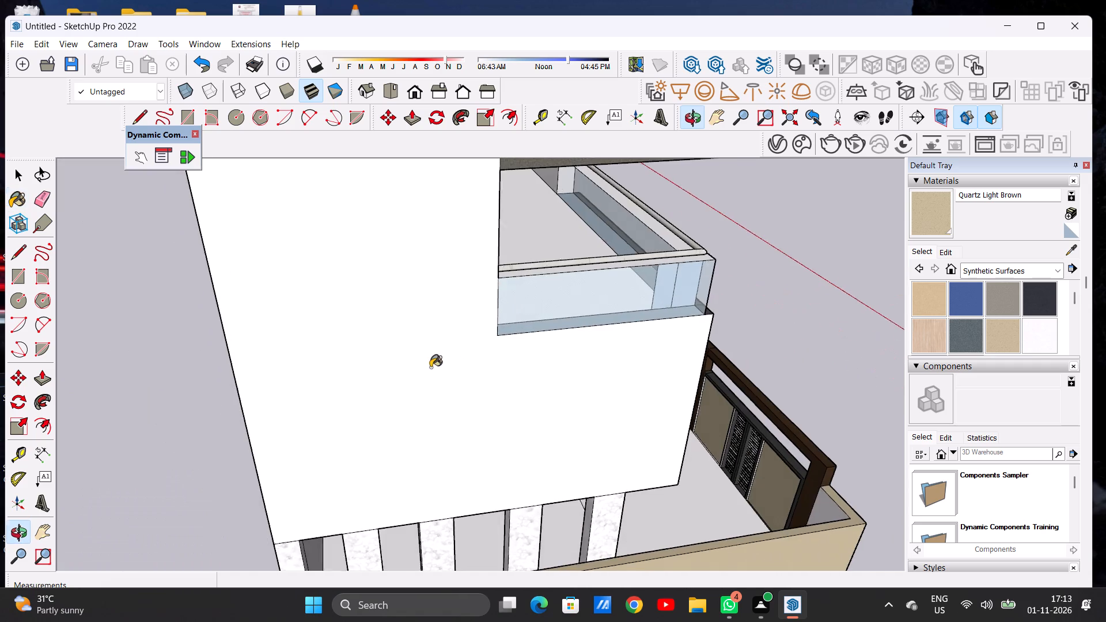
{"action": "scroll", "coordinate": [467, 353], "scroll_direction": "down", "scroll_amount": 5}
{"action": "scroll", "coordinate": [696, 443], "scroll_direction": "up", "scroll_amount": 12}
{"action": "left_click", "coordinate": [690, 479]}
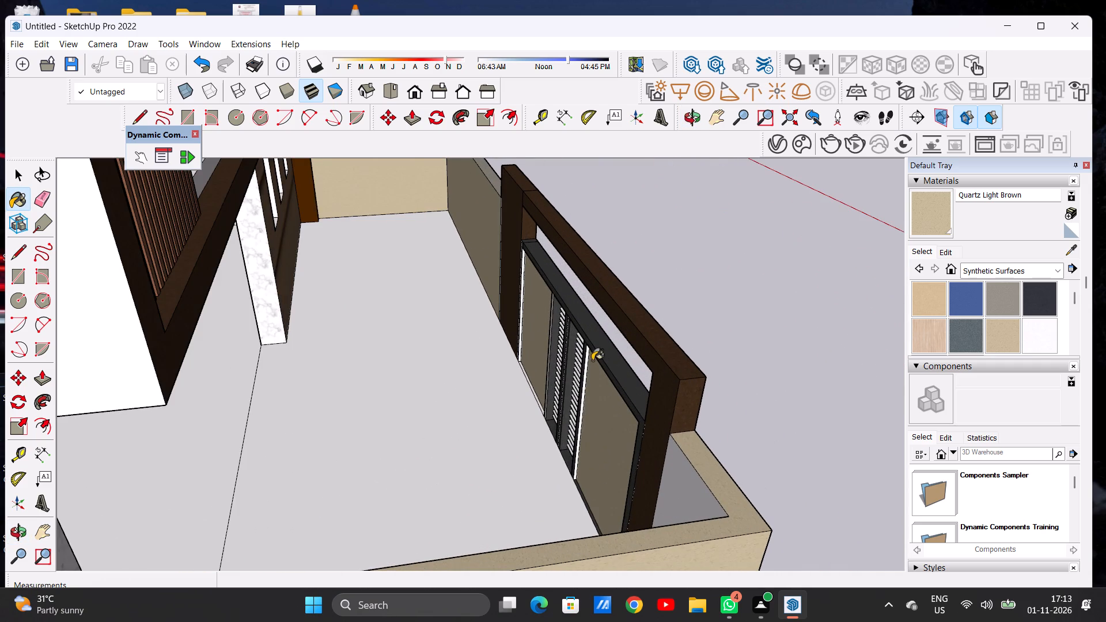
Paint the inner face of the long left boundary wall with Quartz Light Brown.
{"action": "scroll", "coordinate": [576, 350], "scroll_direction": "down", "scroll_amount": 6}
{"action": "middle_click_drag", "start_coordinate": [673, 336], "coordinate": [222, 377]}
{"action": "scroll", "coordinate": [310, 343], "scroll_direction": "up", "scroll_amount": 2}
{"action": "scroll", "coordinate": [310, 343], "scroll_direction": "down", "scroll_amount": 1}
{"action": "scroll", "coordinate": [310, 343], "scroll_direction": "up", "scroll_amount": 3}
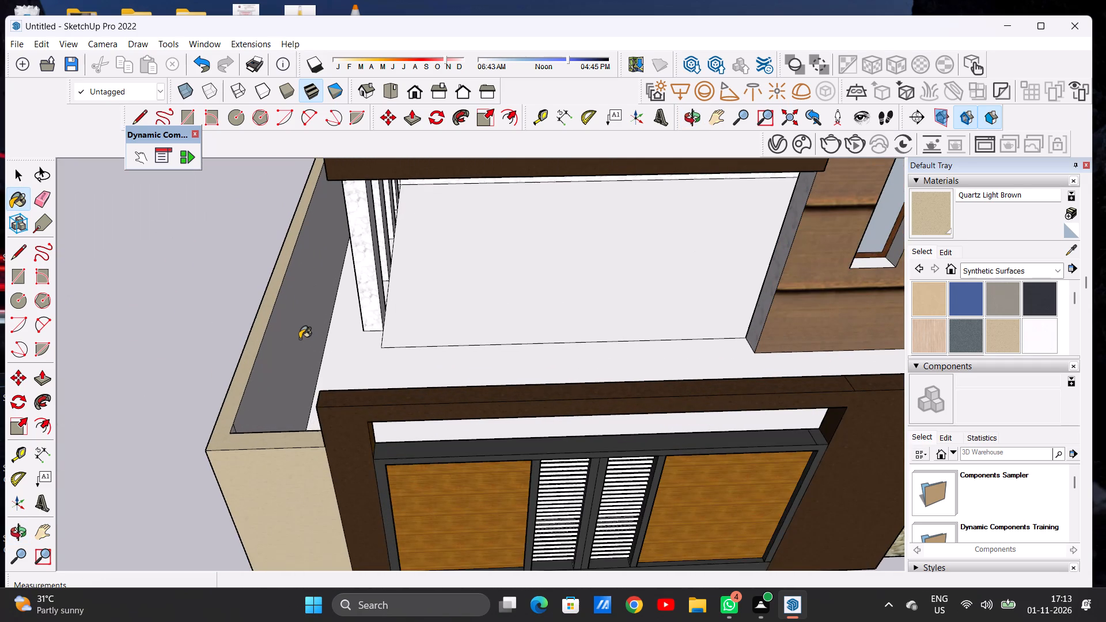
{"action": "left_click", "coordinate": [296, 337]}
Paint the narrow inner wall face at the rear end of the left boundary wall with Quartz Light Brown.
{"action": "scroll", "coordinate": [377, 324], "scroll_direction": "down", "scroll_amount": 16}
{"action": "scroll", "coordinate": [471, 334], "scroll_direction": "up", "scroll_amount": 1}
{"action": "scroll", "coordinate": [471, 334], "scroll_direction": "down", "scroll_amount": 3}
{"action": "scroll", "coordinate": [416, 282], "scroll_direction": "up", "scroll_amount": 12}
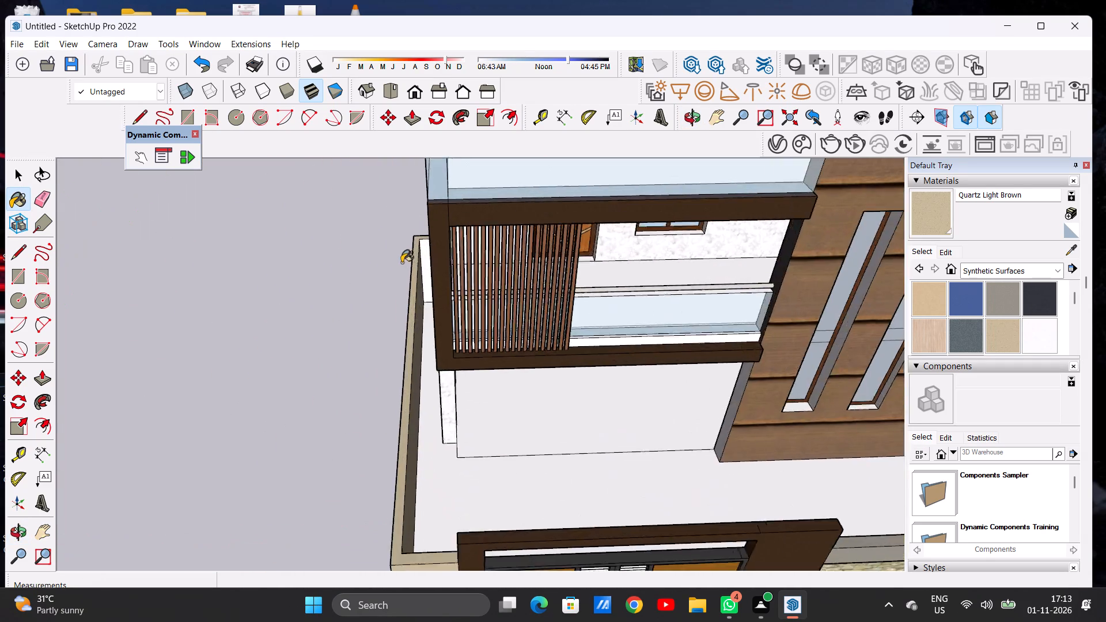
{"action": "scroll", "coordinate": [402, 263], "scroll_direction": "up", "scroll_amount": 13}
{"action": "left_click", "coordinate": [435, 246]}
Examine the whole front of the building with its gate and boundary walls from a distance.
{"action": "scroll", "coordinate": [431, 257], "scroll_direction": "down", "scroll_amount": 16}
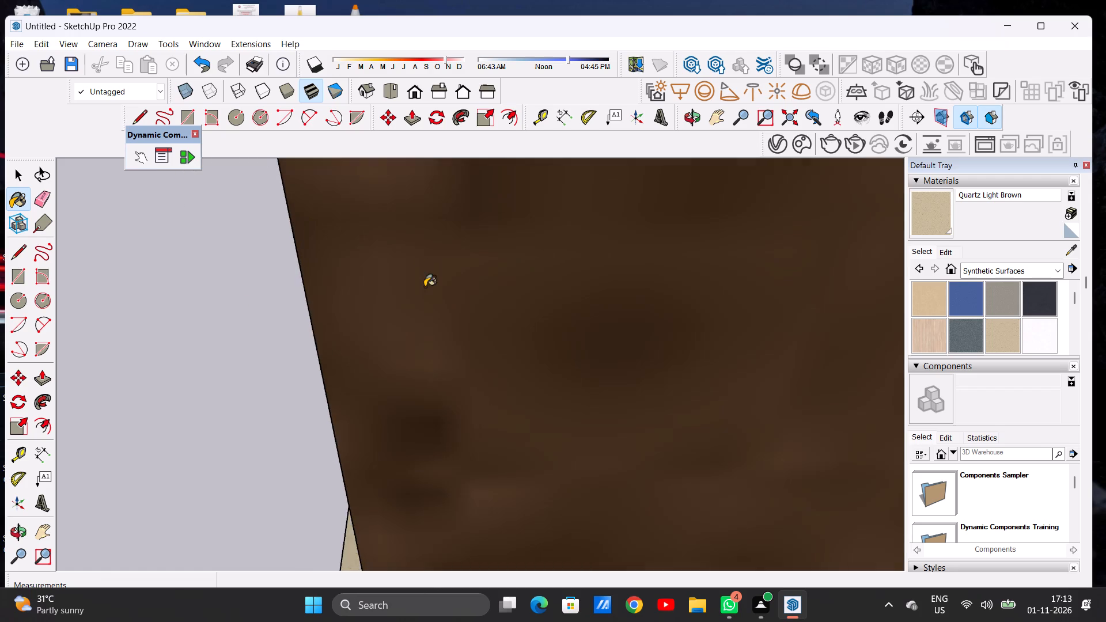
{"action": "scroll", "coordinate": [425, 287], "scroll_direction": "down", "scroll_amount": 20}
{"action": "scroll", "coordinate": [425, 287], "scroll_direction": "down", "scroll_amount": 5}
{"action": "scroll", "coordinate": [427, 395], "scroll_direction": "up", "scroll_amount": 1}
{"action": "scroll", "coordinate": [427, 395], "scroll_direction": "down", "scroll_amount": 2}
{"action": "scroll", "coordinate": [427, 395], "scroll_direction": "up", "scroll_amount": 1}
{"action": "scroll", "coordinate": [427, 395], "scroll_direction": "down", "scroll_amount": 20}
{"action": "scroll", "coordinate": [427, 395], "scroll_direction": "down", "scroll_amount": 2}
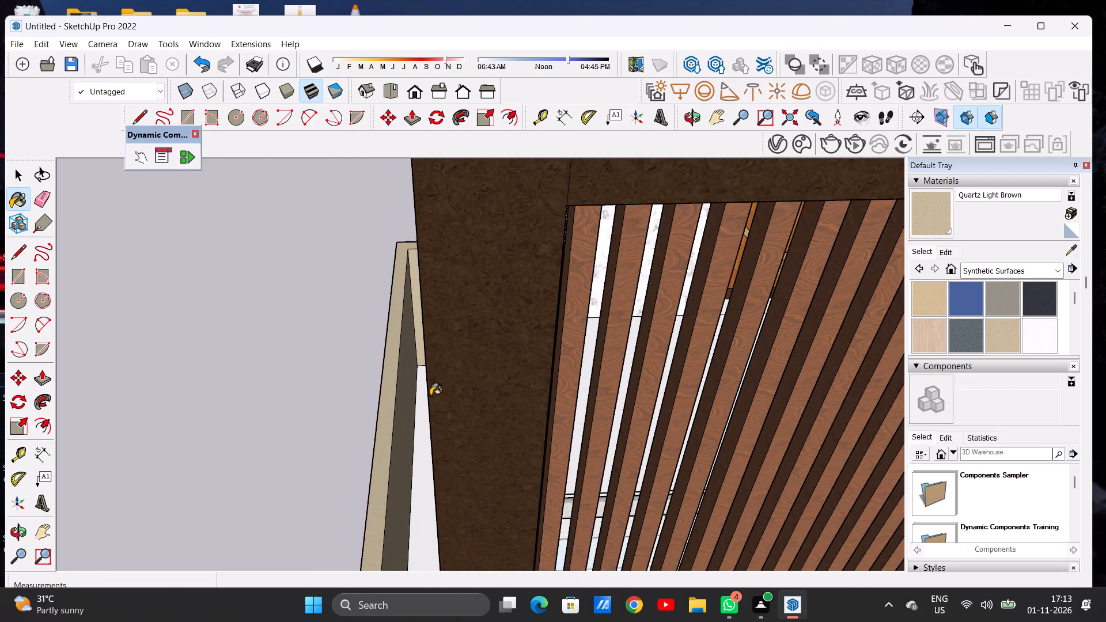
{"action": "scroll", "coordinate": [430, 396], "scroll_direction": "down", "scroll_amount": 20}
{"action": "scroll", "coordinate": [430, 396], "scroll_direction": "down", "scroll_amount": 14}
{"action": "middle_click_drag", "start_coordinate": [492, 426], "coordinate": [497, 319]}
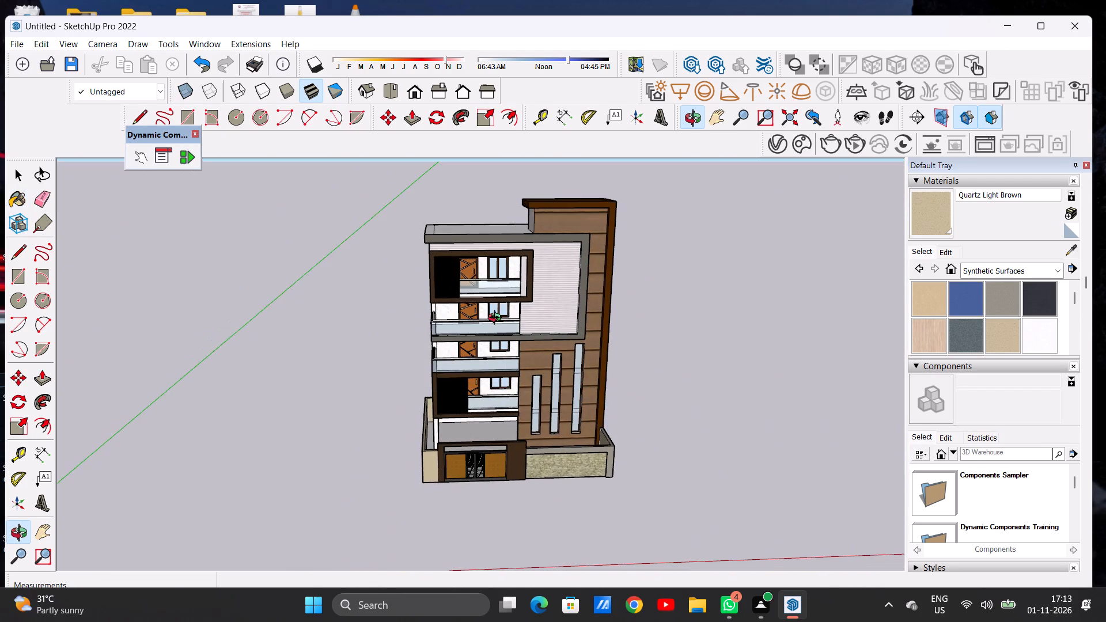
Examine the entrance gate, front boundary wall and lower storeys of the facade up close and from a distance.
{"action": "middle_click_drag", "start_coordinate": [497, 319], "coordinate": [487, 311]}
{"action": "scroll", "coordinate": [400, 376], "scroll_direction": "down", "scroll_amount": 4}
{"action": "scroll", "coordinate": [469, 426], "scroll_direction": "up", "scroll_amount": 16}
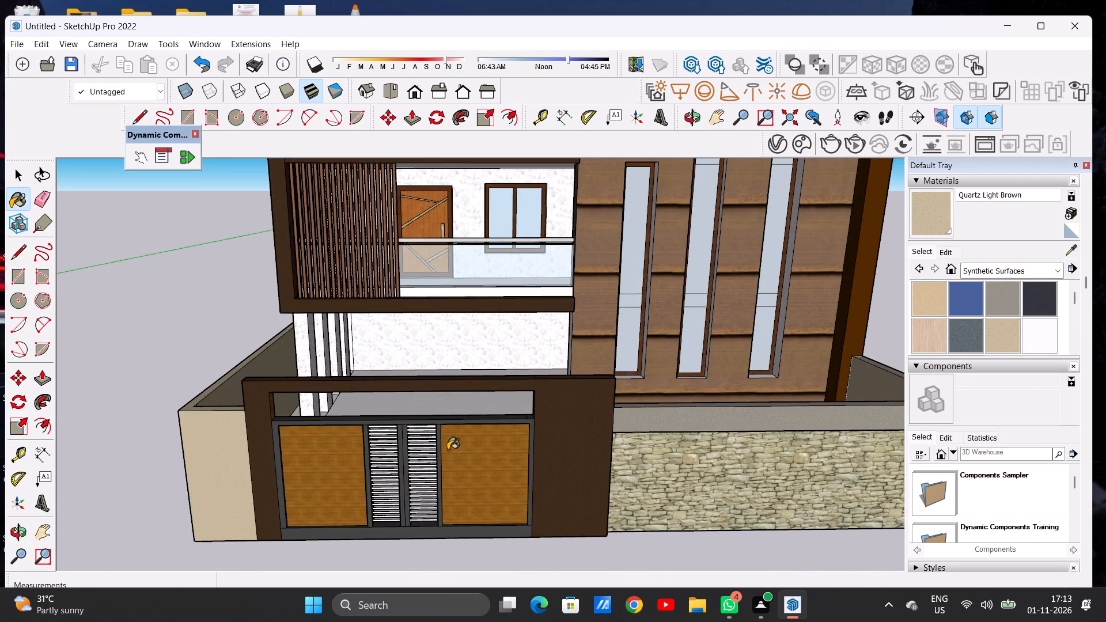
{"action": "middle_click_drag", "start_coordinate": [440, 464], "coordinate": [424, 464]}
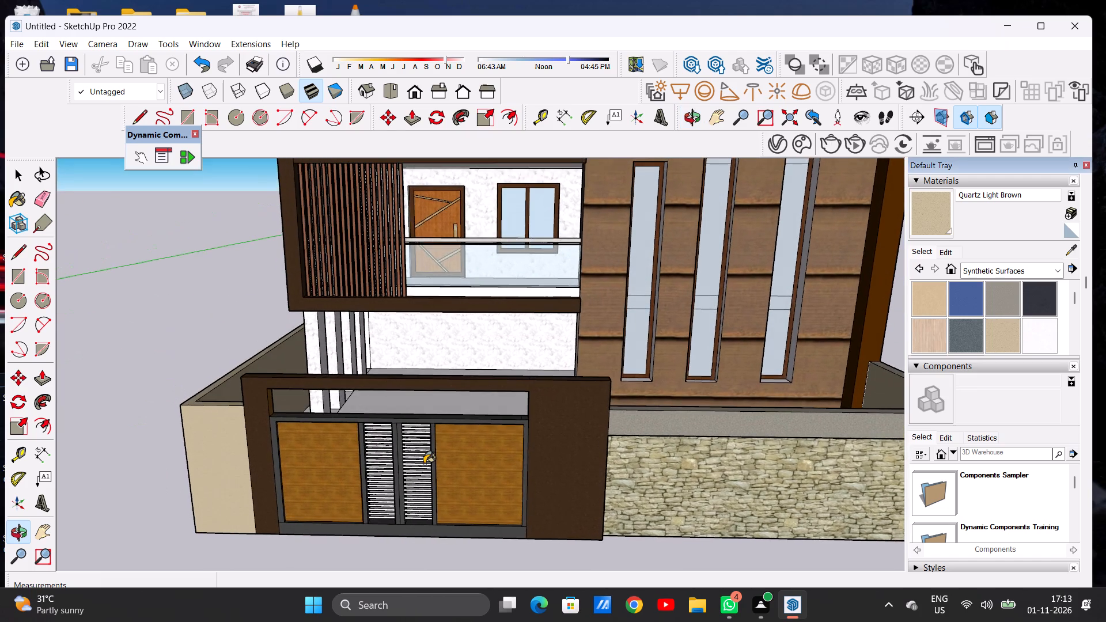
{"action": "scroll", "coordinate": [424, 464], "scroll_direction": "down", "scroll_amount": 10}
{"action": "key", "text": "space"}
{"action": "middle_click_drag", "start_coordinate": [496, 454], "coordinate": [519, 424]}
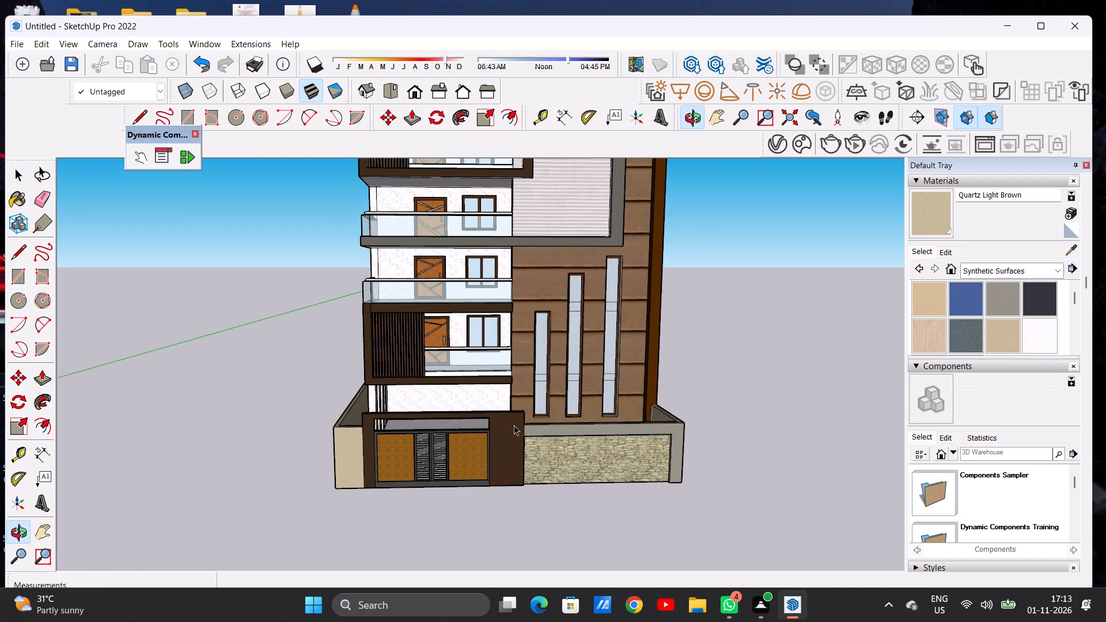
{"action": "scroll", "coordinate": [444, 422], "scroll_direction": "down", "scroll_amount": 9}
Paint the upper and lower faces of the building's plain side wall next to the wood-clad tower with Terrazzo Tile Light.
{"action": "middle_click_drag", "start_coordinate": [571, 399], "coordinate": [343, 399]}
{"action": "middle_click_drag", "start_coordinate": [563, 393], "coordinate": [359, 441]}
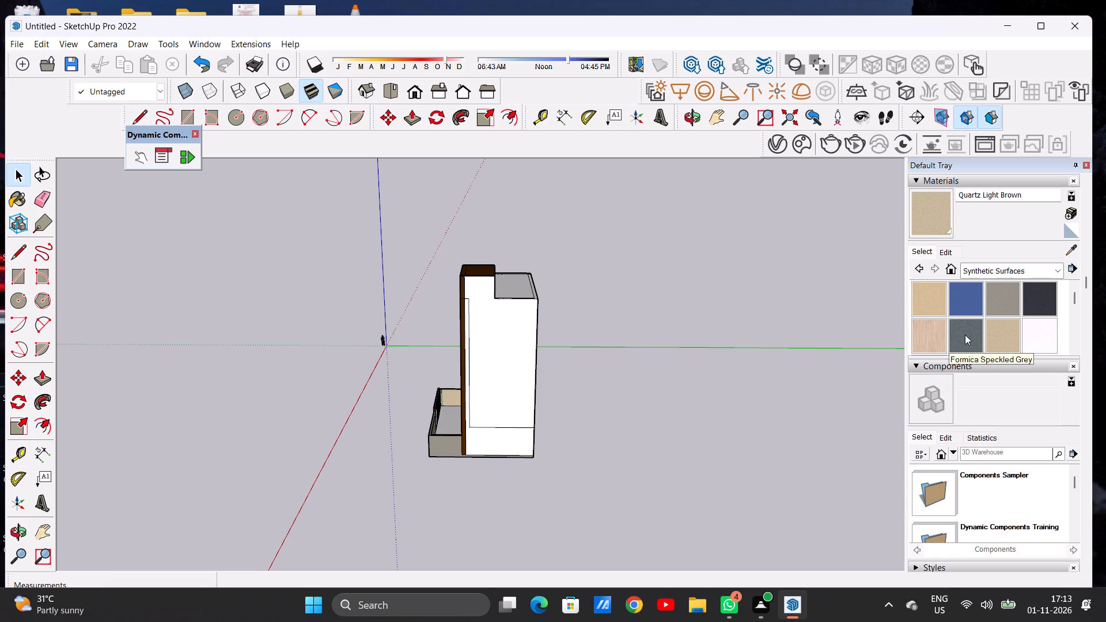
{"action": "scroll", "coordinate": [965, 335], "scroll_direction": "down", "scroll_amount": 1}
{"action": "left_click", "coordinate": [964, 303]}
{"action": "left_click", "coordinate": [512, 382]}
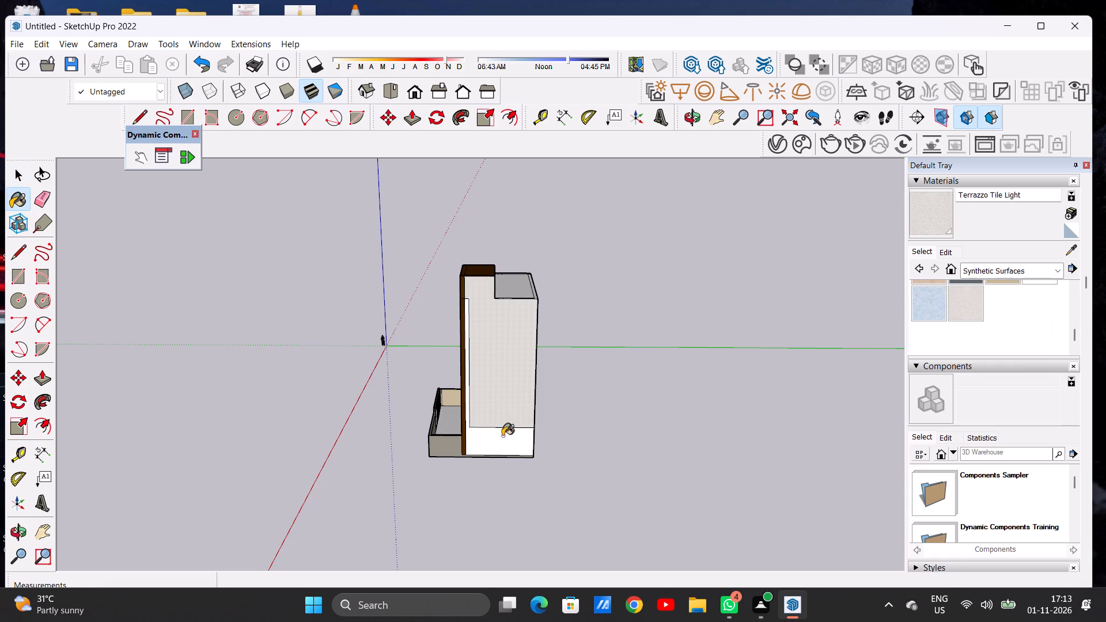
{"action": "left_click", "coordinate": [502, 449]}
{"action": "scroll", "coordinate": [459, 425], "scroll_direction": "up", "scroll_amount": 11}
{"action": "scroll", "coordinate": [509, 416], "scroll_direction": "down", "scroll_amount": 9}
{"action": "scroll", "coordinate": [507, 424], "scroll_direction": "up", "scroll_amount": 1}
{"action": "scroll", "coordinate": [513, 426], "scroll_direction": "down", "scroll_amount": 5}
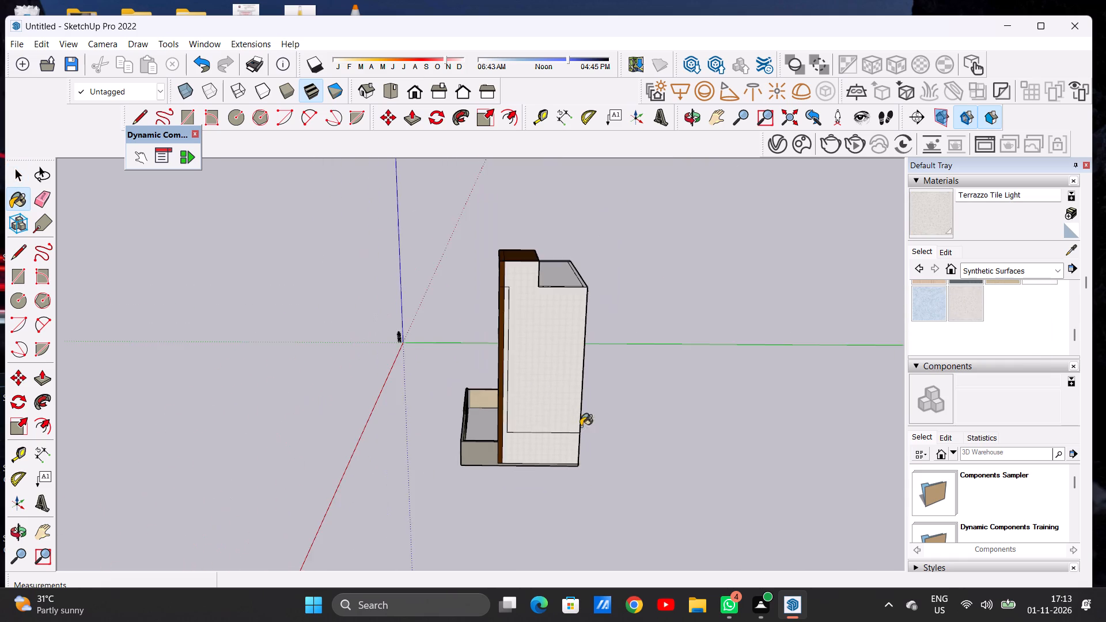
Paint the lower and upper faces of the building's rear wall with Terrazzo Tile Light.
{"action": "middle_click_drag", "start_coordinate": [646, 419], "coordinate": [363, 447]}
{"action": "scroll", "coordinate": [435, 488], "scroll_direction": "up", "scroll_amount": 6}
{"action": "left_click", "coordinate": [437, 456]}
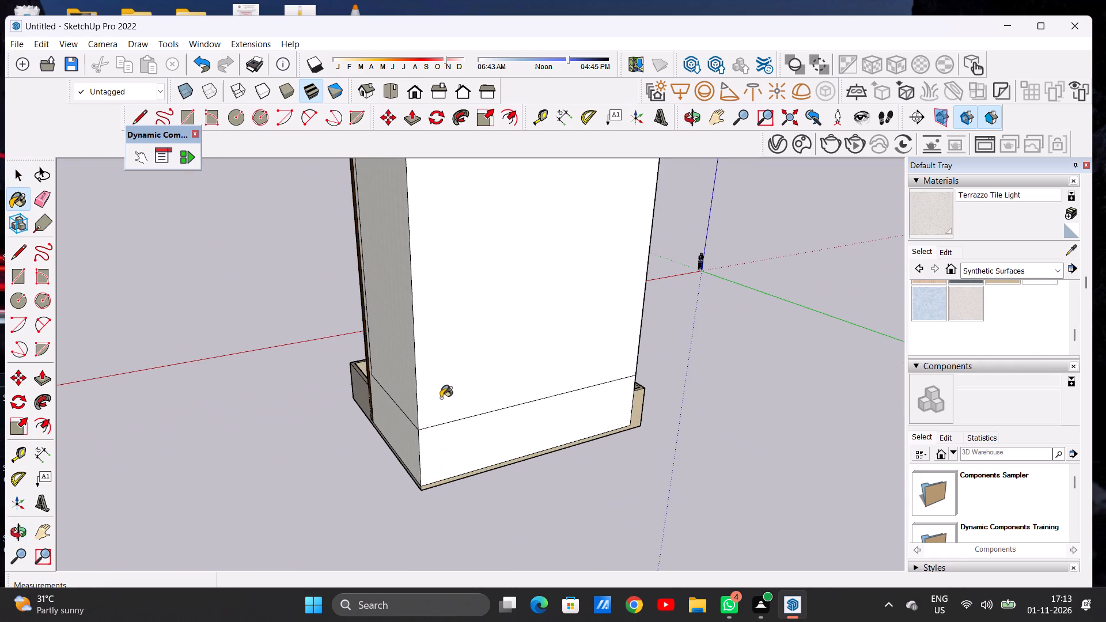
{"action": "left_click", "coordinate": [441, 398]}
Paint the rear wall of the raised rooftop block, including its narrow edge strips, with Terrazzo Tile Light.
{"action": "scroll", "coordinate": [449, 456], "scroll_direction": "down", "scroll_amount": 11}
{"action": "middle_click_drag", "start_coordinate": [431, 376], "coordinate": [446, 470]}
{"action": "scroll", "coordinate": [455, 379], "scroll_direction": "up", "scroll_amount": 17}
{"action": "left_click", "coordinate": [397, 370]}
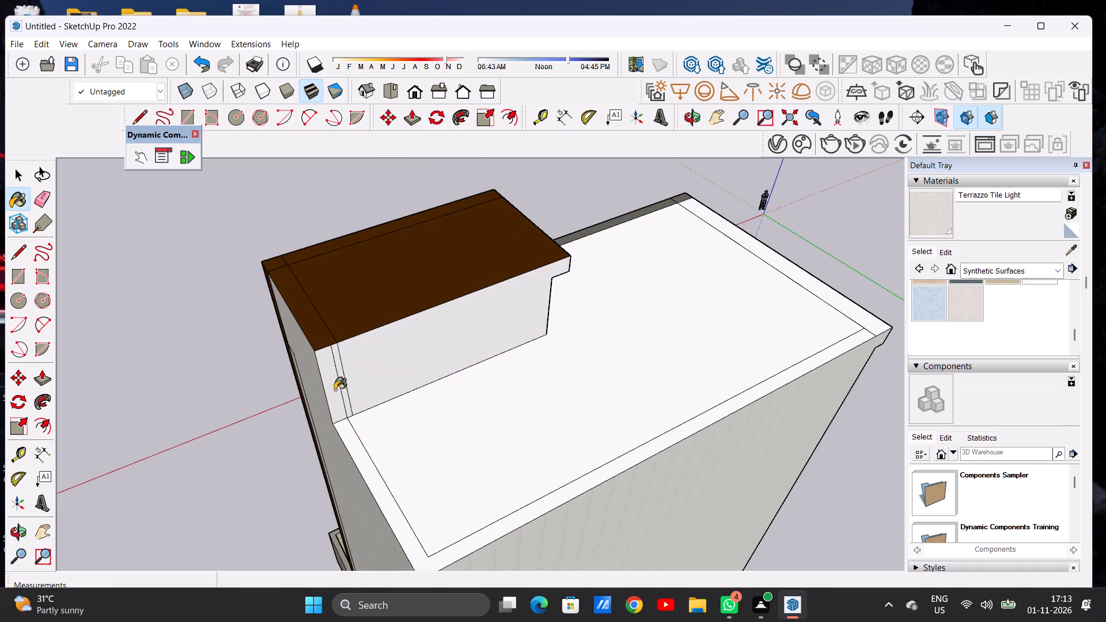
{"action": "left_click", "coordinate": [335, 390]}
{"action": "scroll", "coordinate": [346, 399], "scroll_direction": "up", "scroll_amount": 3}
{"action": "scroll", "coordinate": [346, 399], "scroll_direction": "down", "scroll_amount": 1}
{"action": "scroll", "coordinate": [346, 399], "scroll_direction": "up", "scroll_amount": 2}
{"action": "left_click", "coordinate": [346, 399]}
Paint the flat roof's main surface and its border strips with Terrazzo Tile Light.
{"action": "left_click", "coordinate": [349, 463]}
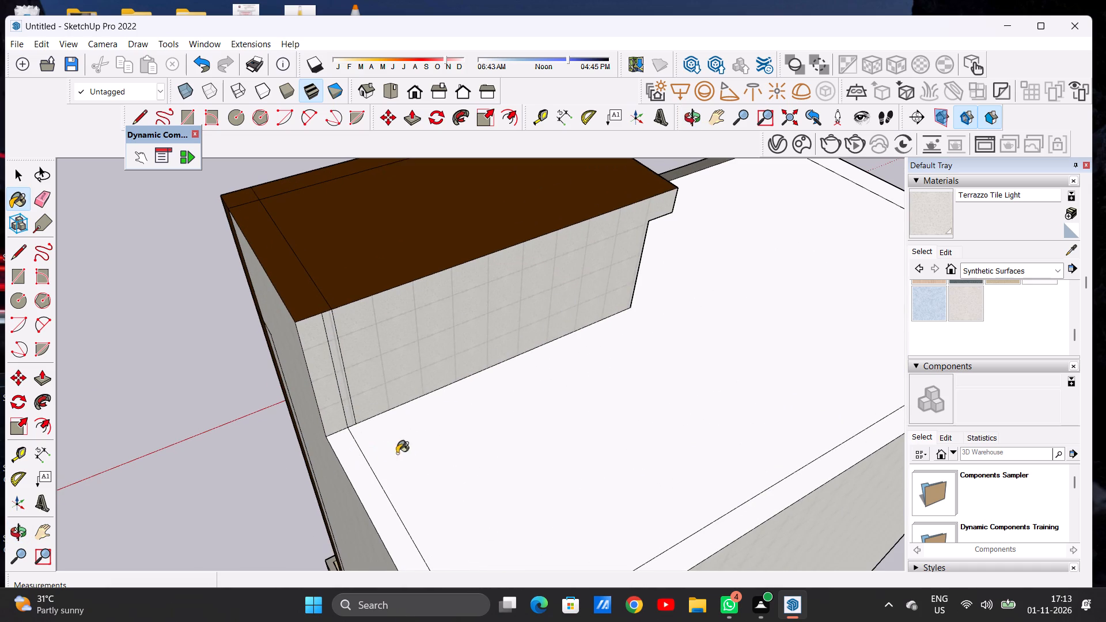
{"action": "left_click", "coordinate": [423, 447]}
{"action": "scroll", "coordinate": [377, 442], "scroll_direction": "down", "scroll_amount": 12}
{"action": "scroll", "coordinate": [620, 390], "scroll_direction": "up", "scroll_amount": 9}
{"action": "scroll", "coordinate": [672, 362], "scroll_direction": "down", "scroll_amount": 2}
{"action": "scroll", "coordinate": [672, 362], "scroll_direction": "up", "scroll_amount": 2}
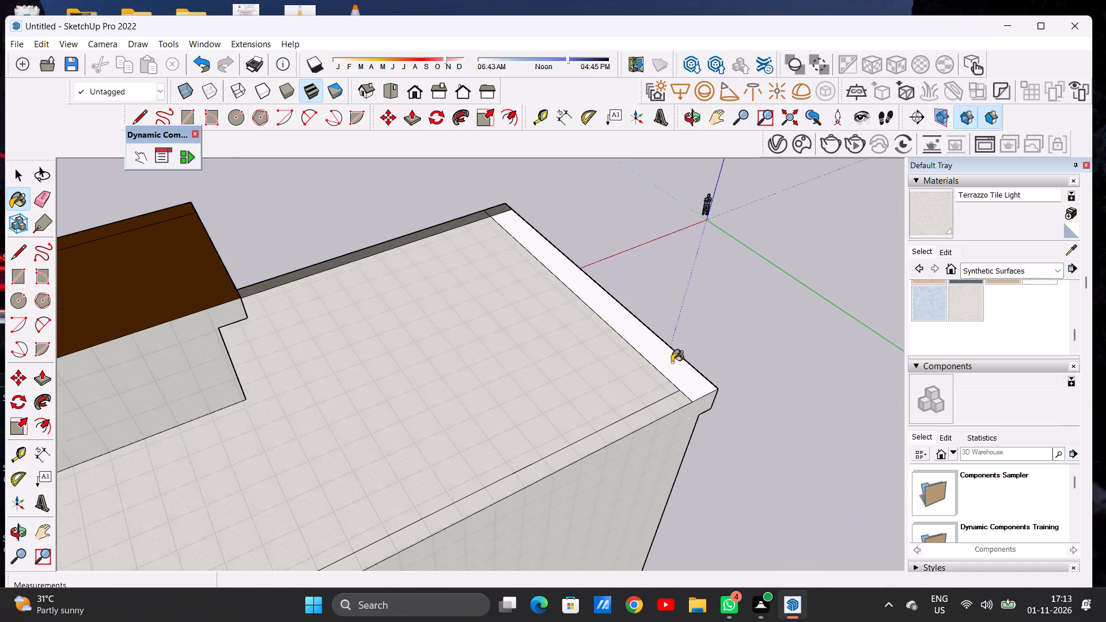
{"action": "left_click", "coordinate": [672, 362]}
{"action": "scroll", "coordinate": [544, 382], "scroll_direction": "down", "scroll_amount": 3}
{"action": "scroll", "coordinate": [538, 386], "scroll_direction": "up", "scroll_amount": 1}
{"action": "scroll", "coordinate": [538, 386], "scroll_direction": "down", "scroll_amount": 4}
Paint the building's balcony-side wall and the narrow white strip along its lower edge by the brown frame with Terrazzo Tile Light.
{"action": "middle_click_drag", "start_coordinate": [584, 399], "coordinate": [307, 363]}
{"action": "middle_click_drag", "start_coordinate": [398, 373], "coordinate": [262, 350]}
{"action": "left_click", "coordinate": [262, 350]}
{"action": "scroll", "coordinate": [291, 400], "scroll_direction": "down", "scroll_amount": 1}
{"action": "scroll", "coordinate": [295, 408], "scroll_direction": "up", "scroll_amount": 1}
{"action": "scroll", "coordinate": [297, 412], "scroll_direction": "down", "scroll_amount": 4}
{"action": "middle_click_drag", "start_coordinate": [328, 413], "coordinate": [260, 343]}
{"action": "scroll", "coordinate": [320, 291], "scroll_direction": "up", "scroll_amount": 18}
{"action": "left_click", "coordinate": [392, 297]}
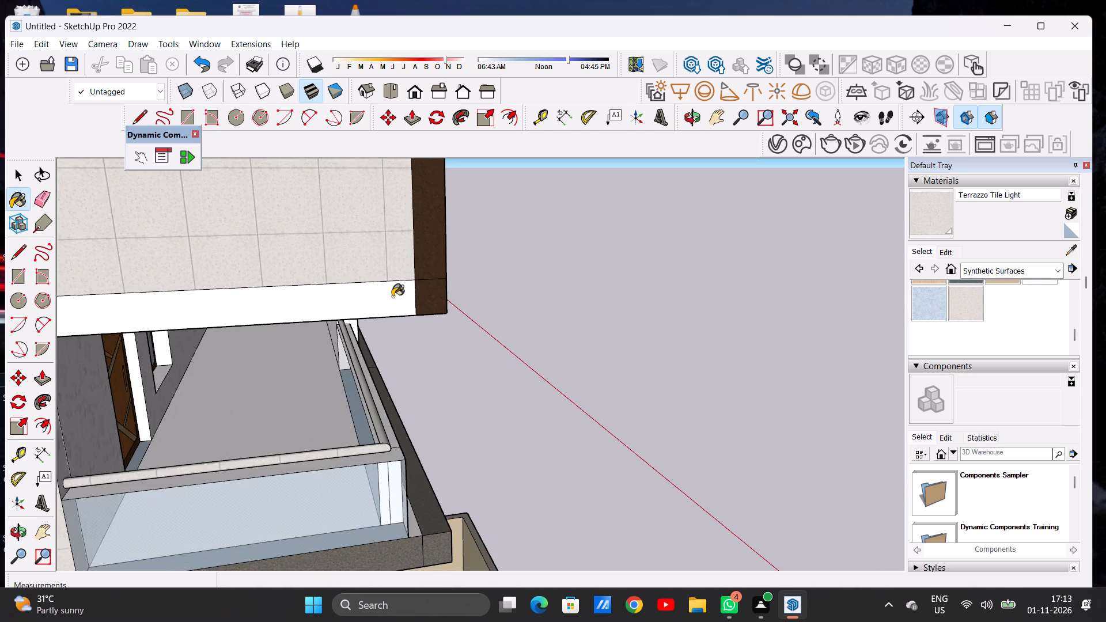
Examine the front facade's lower balconies and the ceiling above the ground-floor porch.
{"action": "scroll", "coordinate": [392, 299], "scroll_direction": "down", "scroll_amount": 20}
{"action": "scroll", "coordinate": [392, 299], "scroll_direction": "down", "scroll_amount": 1}
{"action": "middle_click_drag", "start_coordinate": [462, 337], "coordinate": [234, 279]}
{"action": "middle_click", "coordinate": [234, 279]}
{"action": "middle_click_drag", "start_coordinate": [479, 311], "coordinate": [206, 294]}
{"action": "scroll", "coordinate": [451, 414], "scroll_direction": "up", "scroll_amount": 6}
{"action": "scroll", "coordinate": [451, 414], "scroll_direction": "down", "scroll_amount": 1}
{"action": "scroll", "coordinate": [451, 414], "scroll_direction": "up", "scroll_amount": 7}
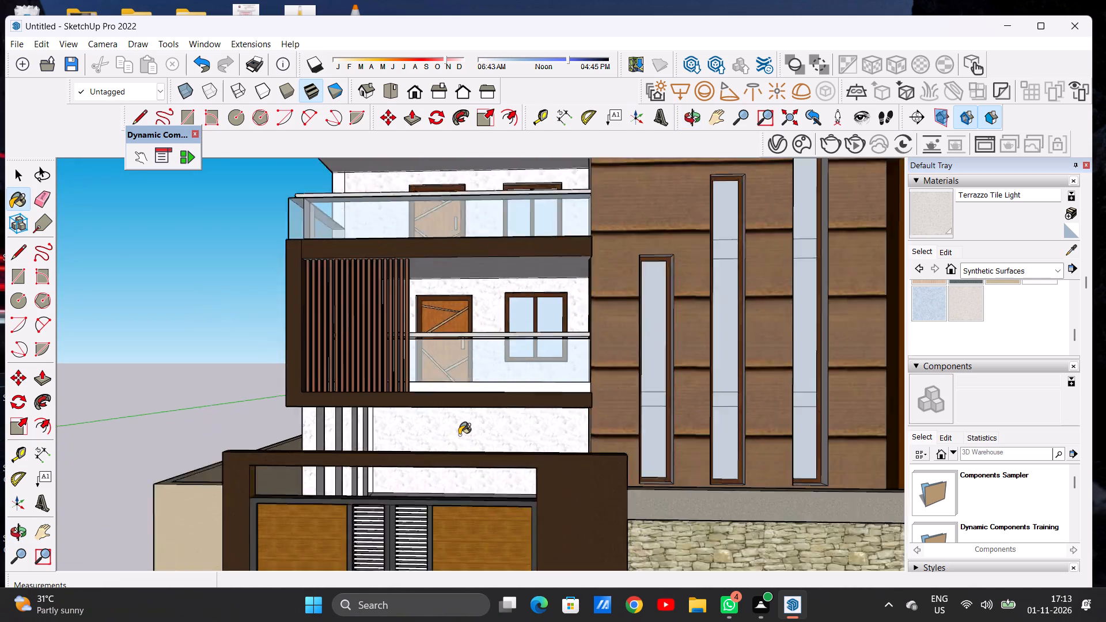
{"action": "scroll", "coordinate": [459, 435], "scroll_direction": "up", "scroll_amount": 2}
{"action": "middle_click_drag", "start_coordinate": [467, 431], "coordinate": [462, 392]}
{"action": "middle_click", "coordinate": [462, 392]}
{"action": "scroll", "coordinate": [474, 405], "scroll_direction": "up", "scroll_amount": 4}
{"action": "scroll", "coordinate": [474, 405], "scroll_direction": "down", "scroll_amount": 1}
{"action": "scroll", "coordinate": [474, 405], "scroll_direction": "up", "scroll_amount": 2}
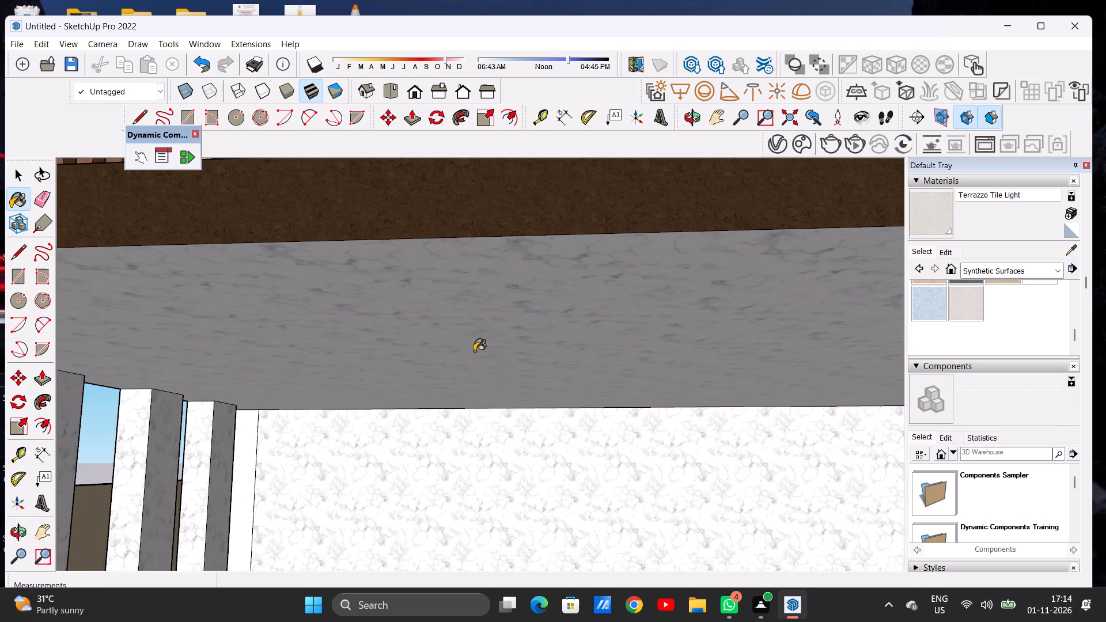
{"action": "scroll", "coordinate": [474, 353], "scroll_direction": "down", "scroll_amount": 16}
{"action": "middle_click_drag", "start_coordinate": [448, 340], "coordinate": [460, 461]}
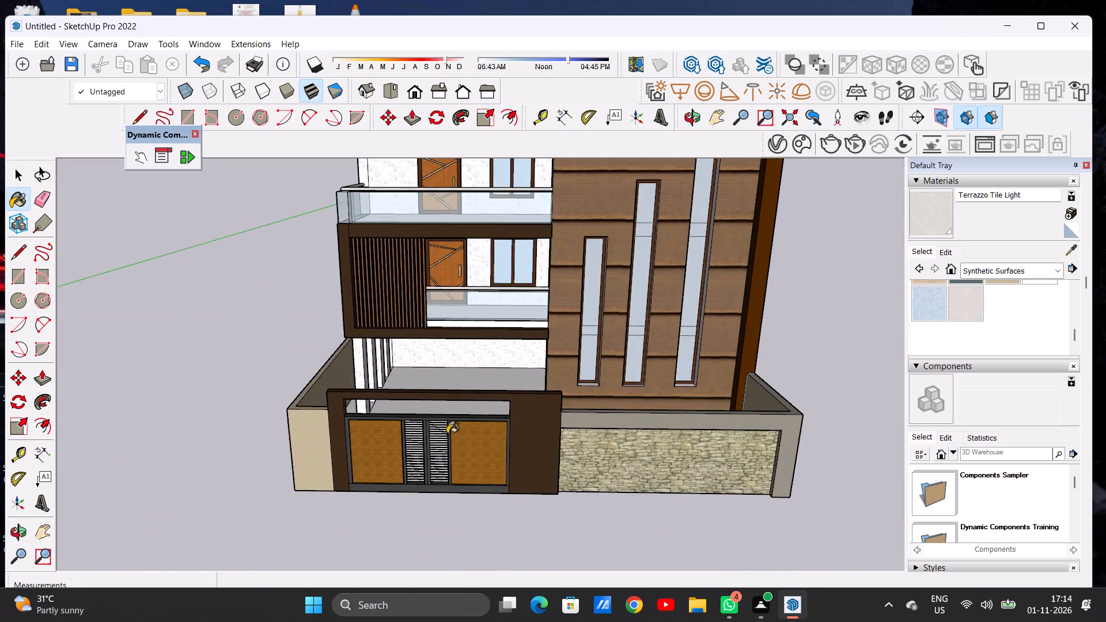
Paint the courtyard floor behind the gate and front boundary wall with Field Rectangle Tile from the Tile materials.
{"action": "scroll", "coordinate": [446, 430], "scroll_direction": "down", "scroll_amount": 10}
{"action": "middle_click_drag", "start_coordinate": [443, 410], "coordinate": [463, 492]}
{"action": "middle_click_drag", "start_coordinate": [490, 419], "coordinate": [487, 433]}
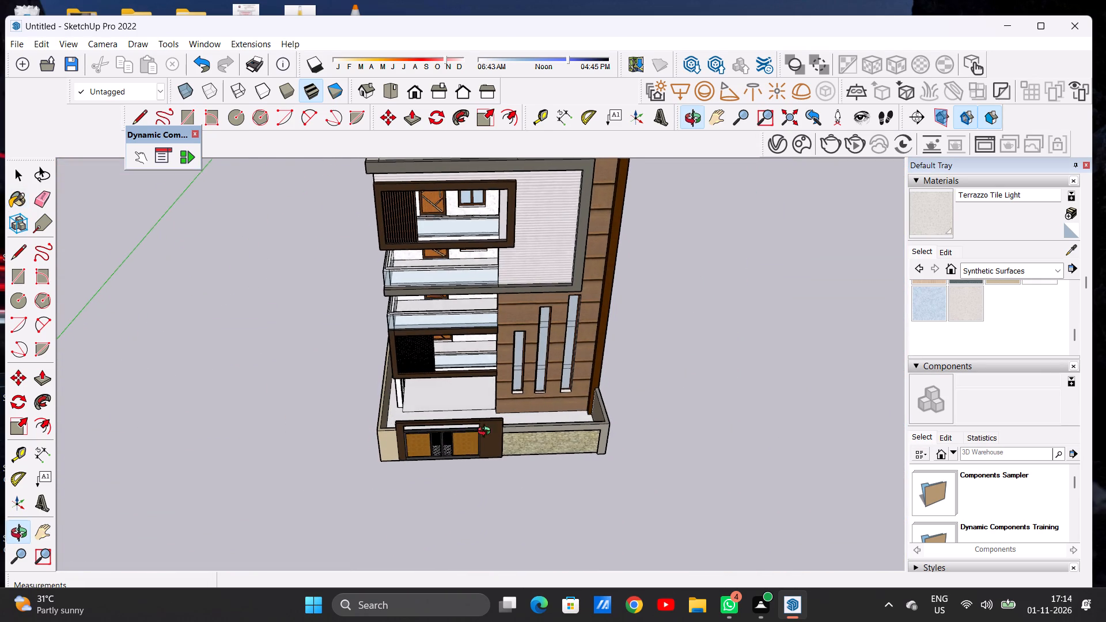
{"action": "middle_click_drag", "start_coordinate": [487, 433], "coordinate": [481, 514]}
{"action": "key", "text": "space"}
{"action": "scroll", "coordinate": [494, 381], "scroll_direction": "up", "scroll_amount": 10}
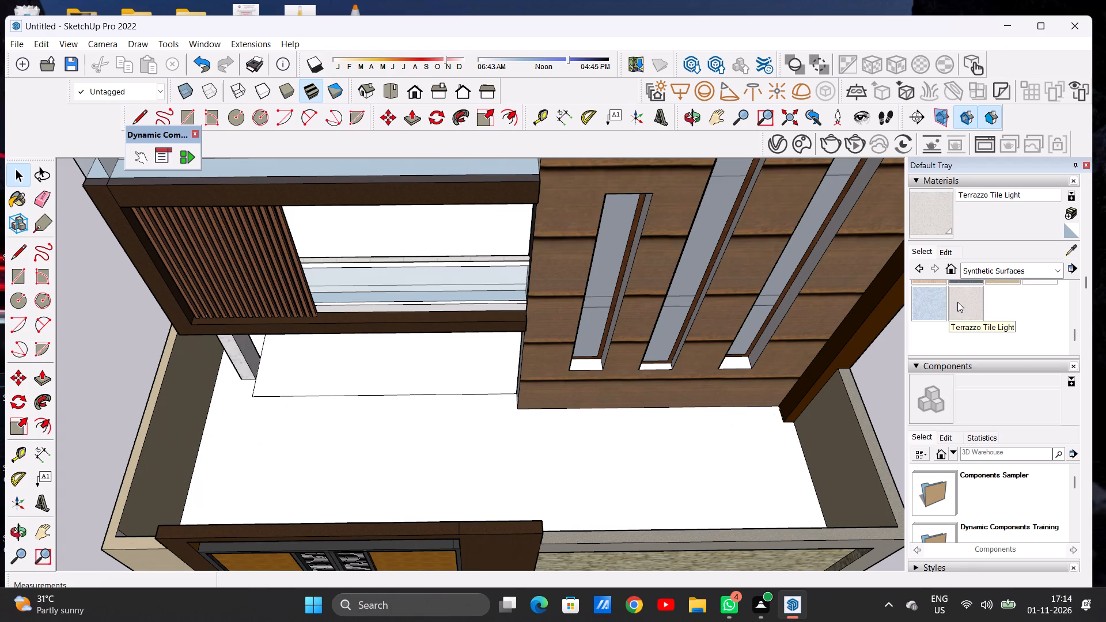
{"action": "left_click", "coordinate": [967, 271]}
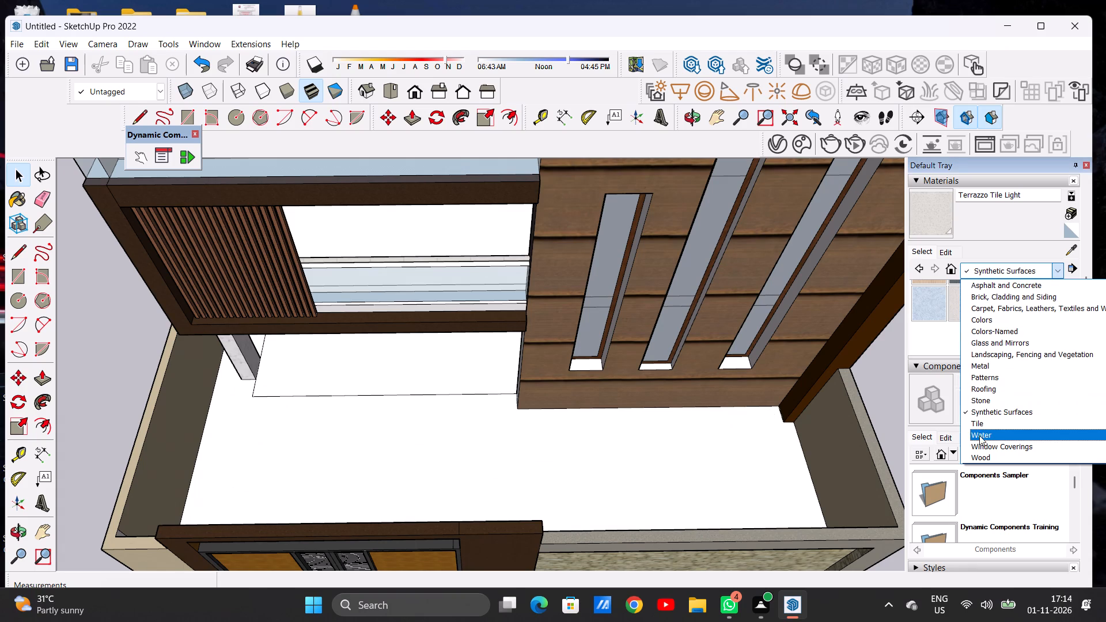
{"action": "left_click", "coordinate": [980, 420]}
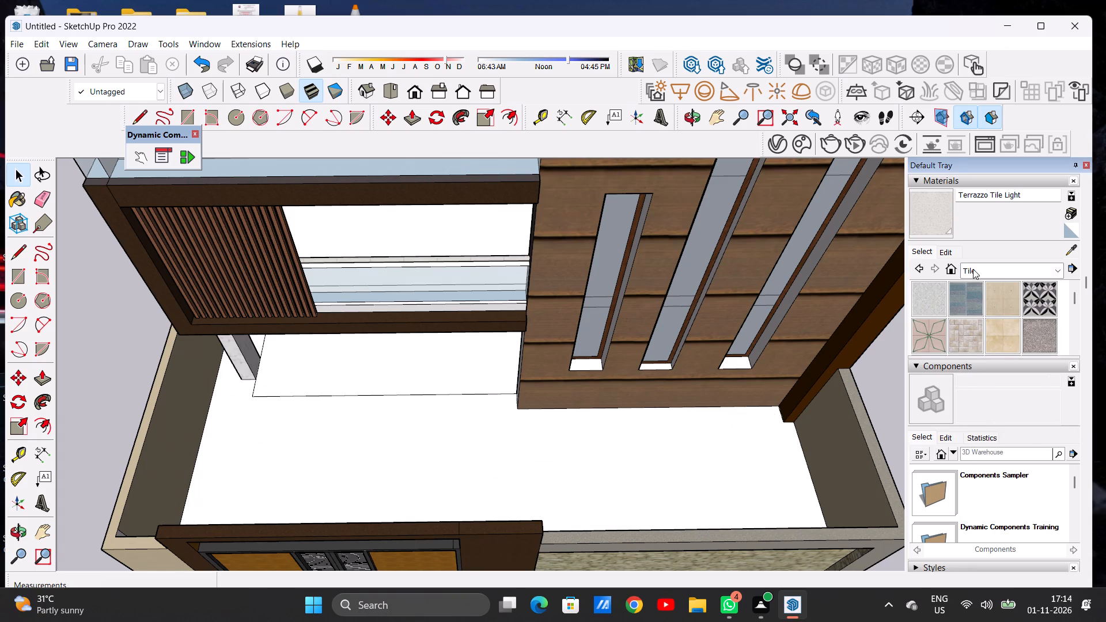
{"action": "left_click", "coordinate": [963, 333]}
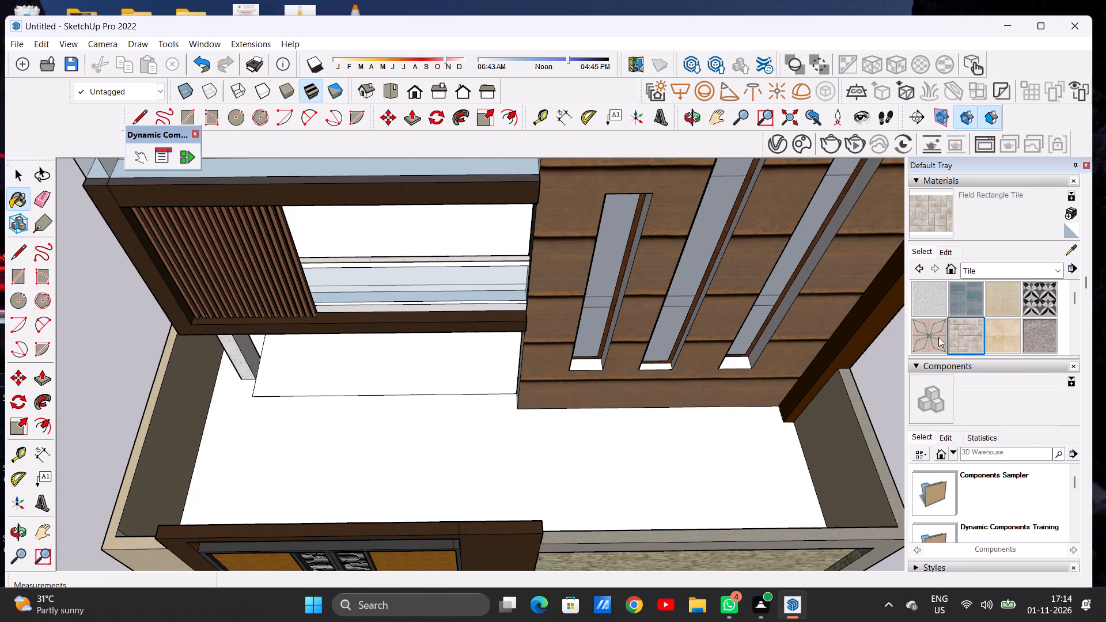
{"action": "left_click", "coordinate": [431, 430]}
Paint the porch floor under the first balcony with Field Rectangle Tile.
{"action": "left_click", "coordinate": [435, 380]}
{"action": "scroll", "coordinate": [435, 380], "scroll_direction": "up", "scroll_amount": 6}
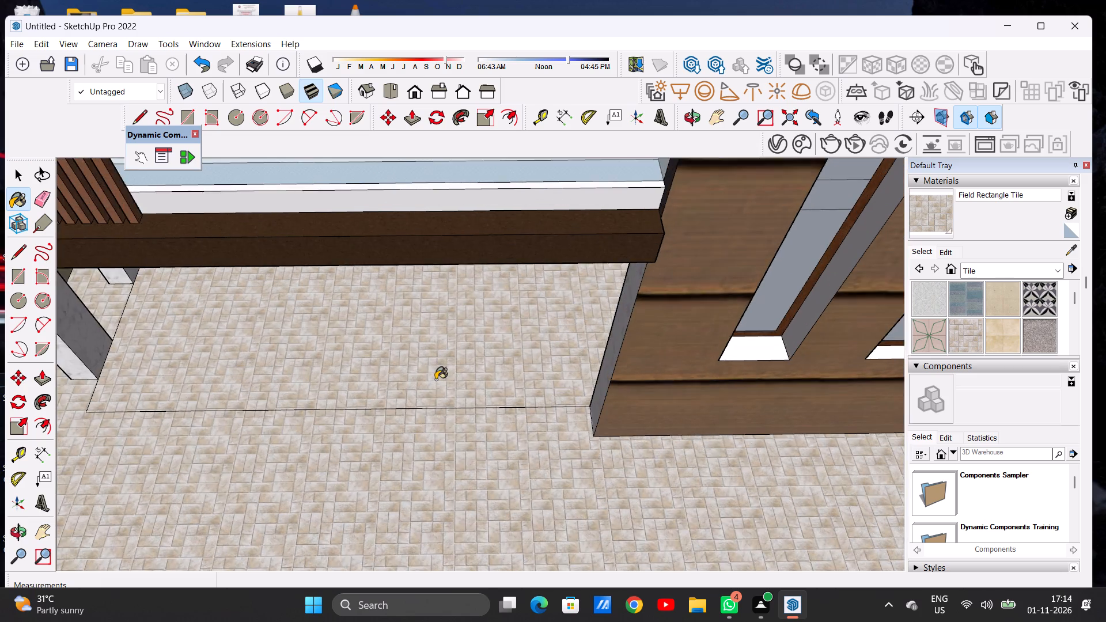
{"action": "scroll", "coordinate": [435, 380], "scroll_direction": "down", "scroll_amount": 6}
Paint the porch floor under the first balcony with Field Square Tile.
{"action": "left_click", "coordinate": [1007, 336]}
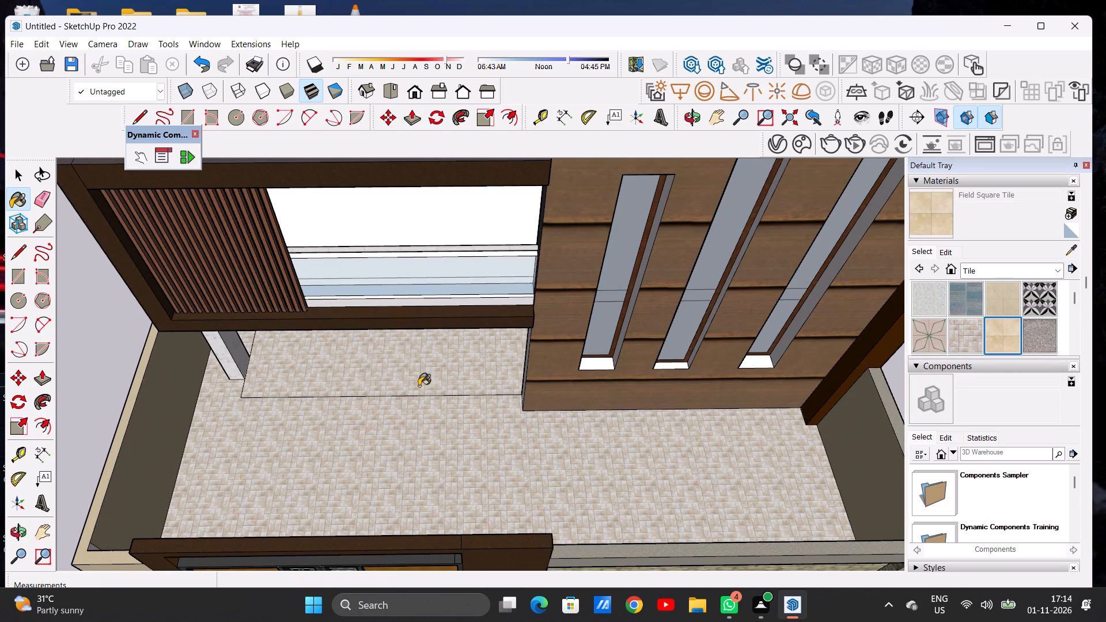
{"action": "left_click", "coordinate": [407, 371]}
{"action": "scroll", "coordinate": [428, 380], "scroll_direction": "up", "scroll_amount": 14}
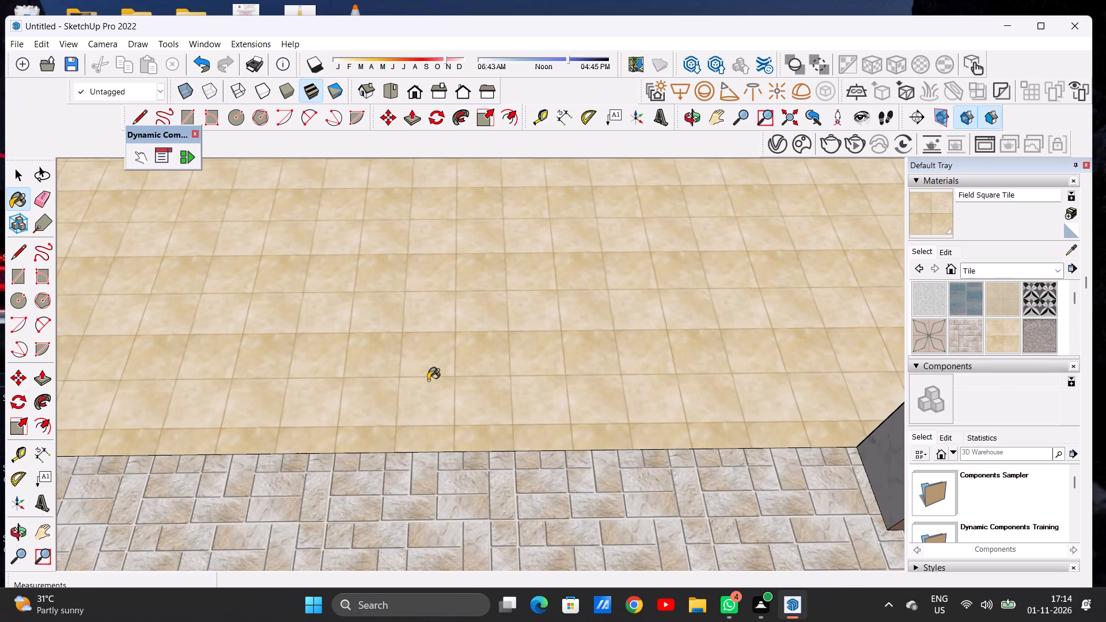
Examine the tiled porch and courtyard floors from above and at an angle.
{"action": "key", "text": "space"}
{"action": "scroll", "coordinate": [439, 399], "scroll_direction": "down", "scroll_amount": 6}
{"action": "scroll", "coordinate": [442, 405], "scroll_direction": "up", "scroll_amount": 1}
{"action": "scroll", "coordinate": [442, 405], "scroll_direction": "down", "scroll_amount": 20}
{"action": "scroll", "coordinate": [442, 405], "scroll_direction": "down", "scroll_amount": 7}
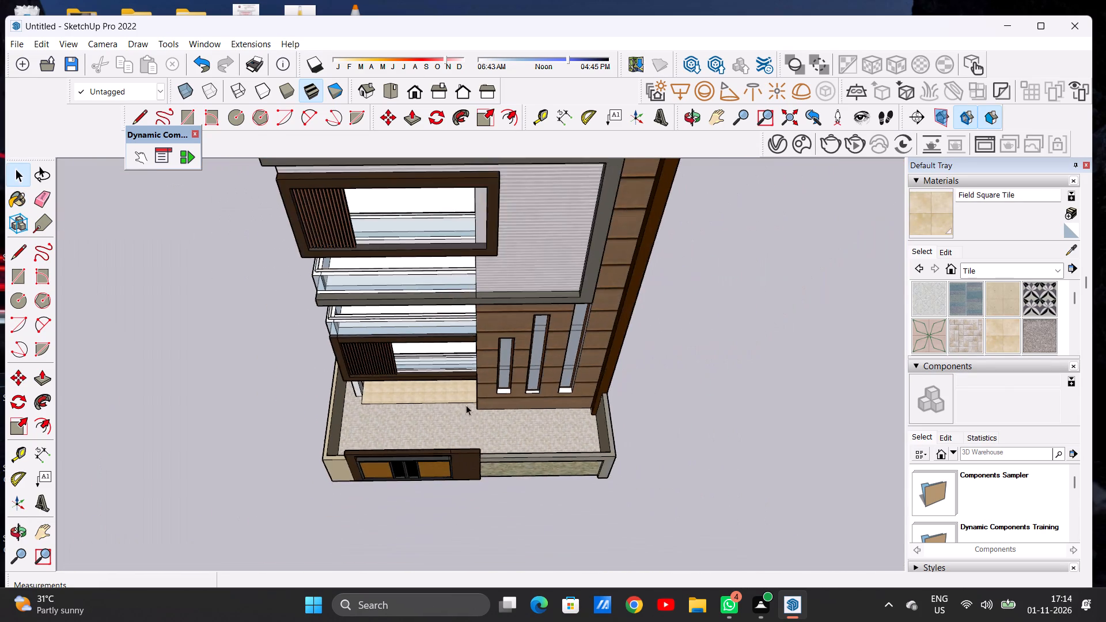
{"action": "middle_click_drag", "start_coordinate": [461, 402], "coordinate": [622, 342]}
{"action": "scroll", "coordinate": [479, 438], "scroll_direction": "up", "scroll_amount": 5}
{"action": "scroll", "coordinate": [479, 438], "scroll_direction": "down", "scroll_amount": 1}
{"action": "scroll", "coordinate": [479, 438], "scroll_direction": "up", "scroll_amount": 9}
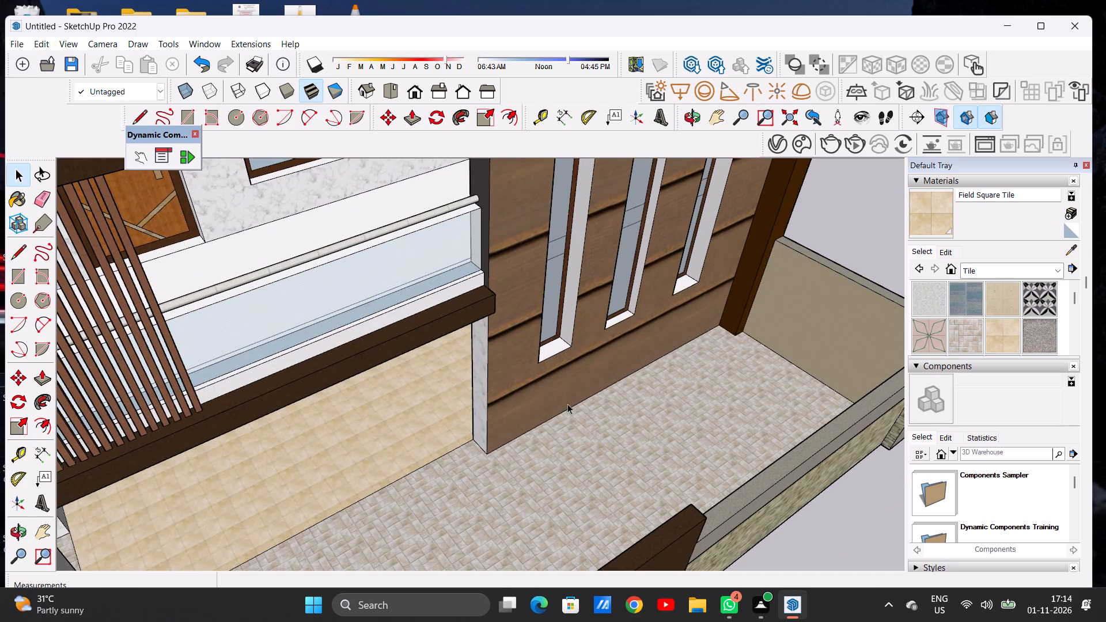
{"action": "middle_click_drag", "start_coordinate": [558, 403], "coordinate": [421, 379]}
{"action": "scroll", "coordinate": [482, 431], "scroll_direction": "down", "scroll_amount": 15}
Examine the whole front elevation with its gate, stone boundary wall and tiled courtyard.
{"action": "middle_click_drag", "start_coordinate": [490, 472], "coordinate": [445, 377]}
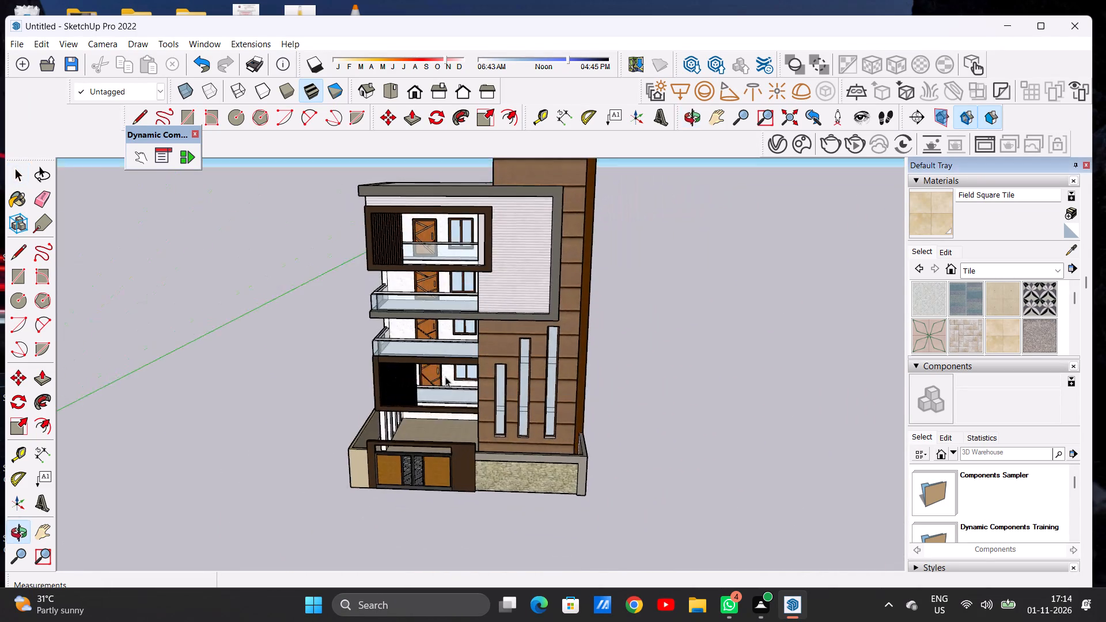
{"action": "scroll", "coordinate": [445, 377], "scroll_direction": "down", "scroll_amount": 8}
{"action": "middle_click_drag", "start_coordinate": [444, 429], "coordinate": [446, 391]}
{"action": "scroll", "coordinate": [447, 421], "scroll_direction": "up", "scroll_amount": 16}
{"action": "scroll", "coordinate": [450, 430], "scroll_direction": "down", "scroll_amount": 1}
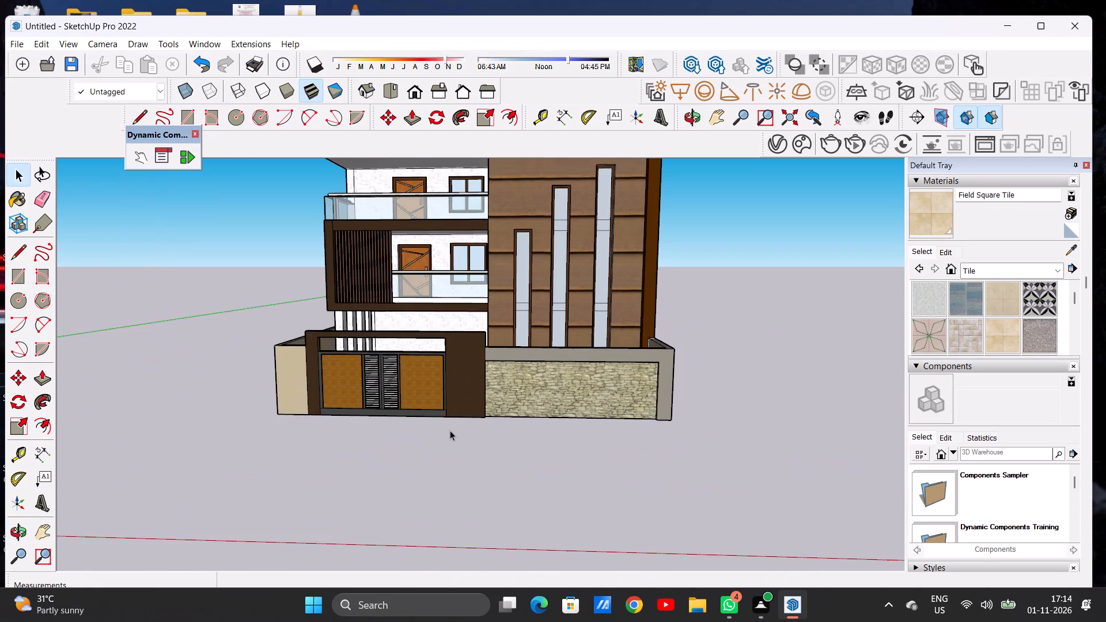
{"action": "scroll", "coordinate": [605, 387], "scroll_direction": "up", "scroll_amount": 7}
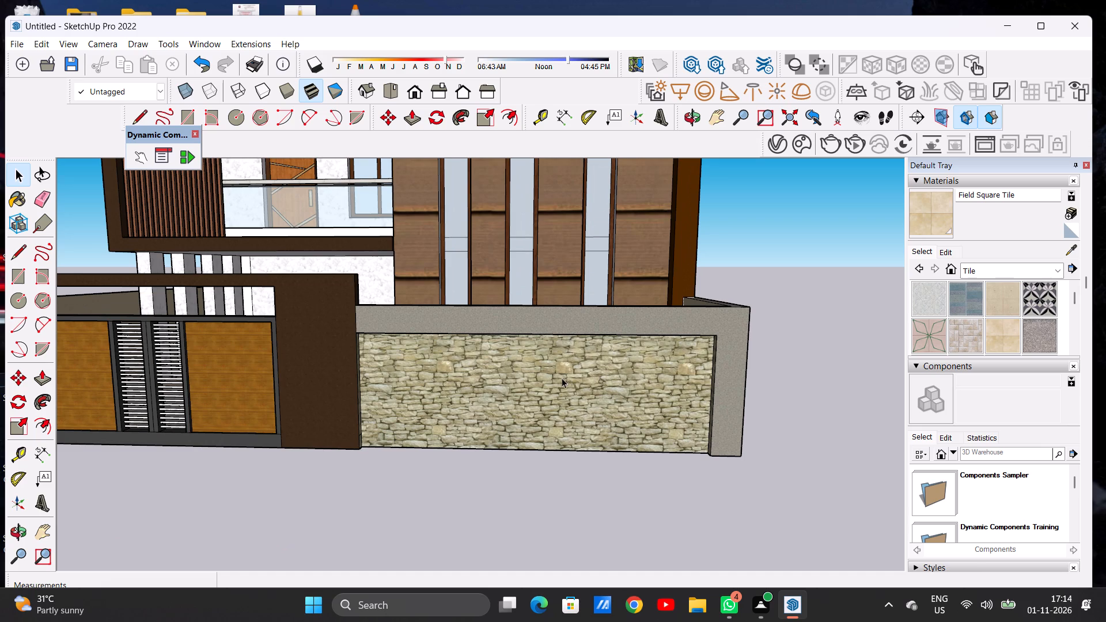
{"action": "scroll", "coordinate": [531, 367], "scroll_direction": "down", "scroll_amount": 20}
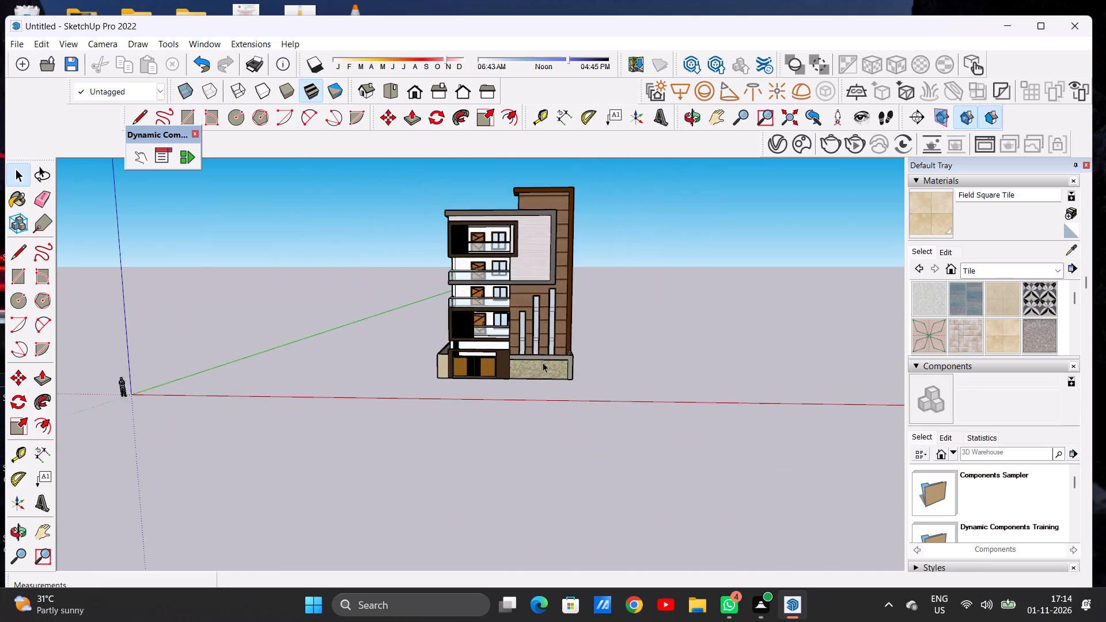
{"action": "scroll", "coordinate": [533, 423], "scroll_direction": "up", "scroll_amount": 8}
{"action": "middle_click_drag", "start_coordinate": [475, 318], "coordinate": [484, 423]}
{"action": "scroll", "coordinate": [522, 383], "scroll_direction": "up", "scroll_amount": 8}
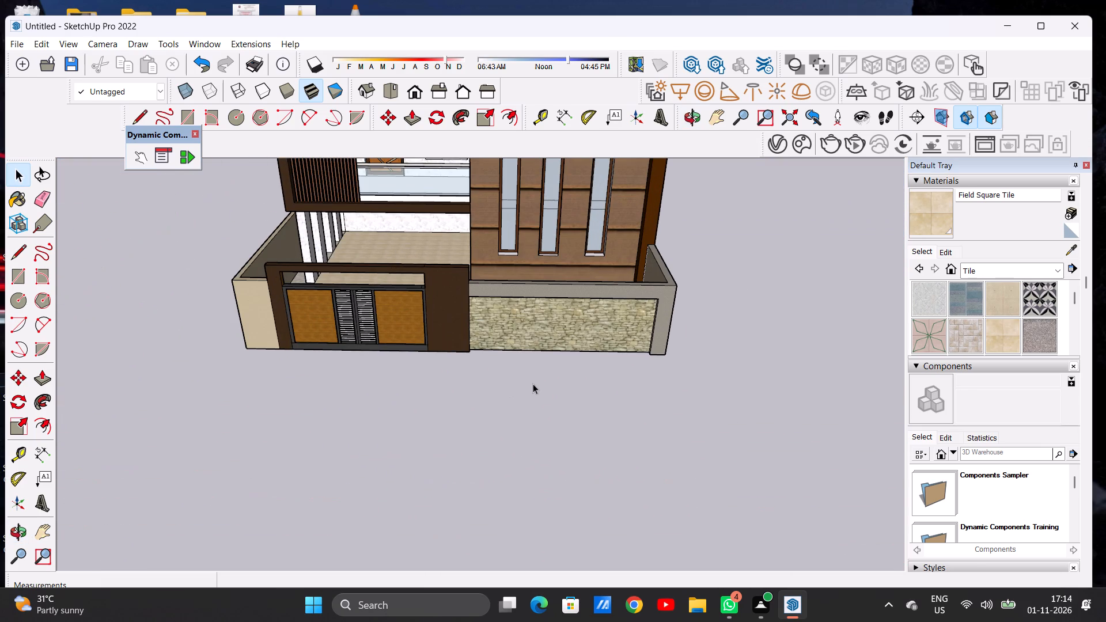
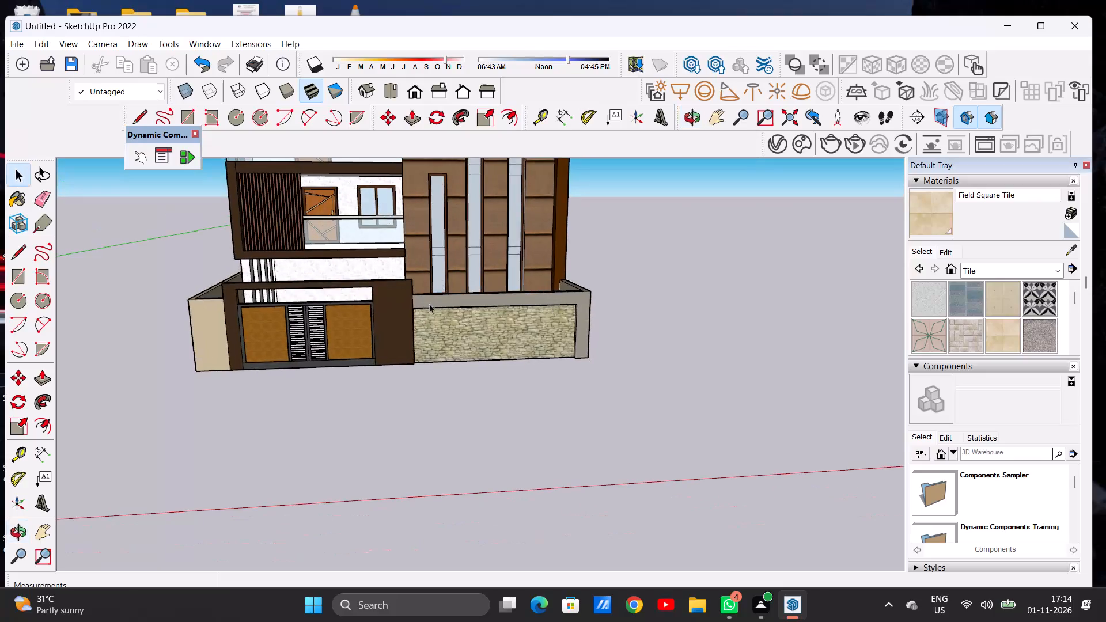
Examine the building's front, side and rear from different angles.
{"action": "scroll", "coordinate": [422, 342], "scroll_direction": "down", "scroll_amount": 8}
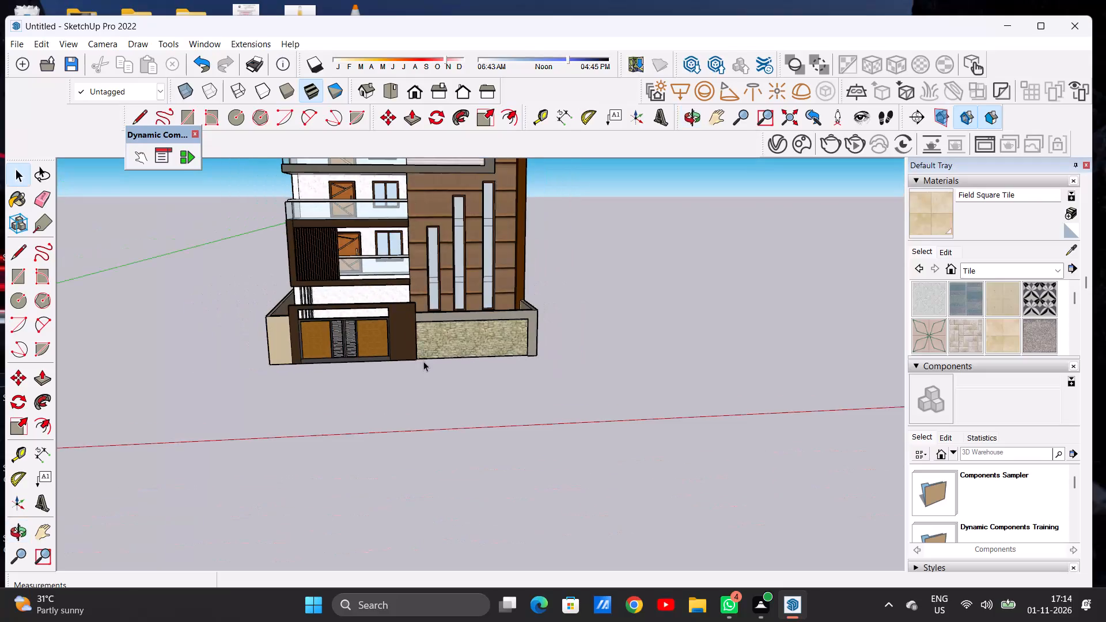
{"action": "scroll", "coordinate": [423, 361], "scroll_direction": "down", "scroll_amount": 6}
{"action": "middle_click_drag", "start_coordinate": [524, 327], "coordinate": [306, 248]}
{"action": "middle_click_drag", "start_coordinate": [582, 257], "coordinate": [439, 392]}
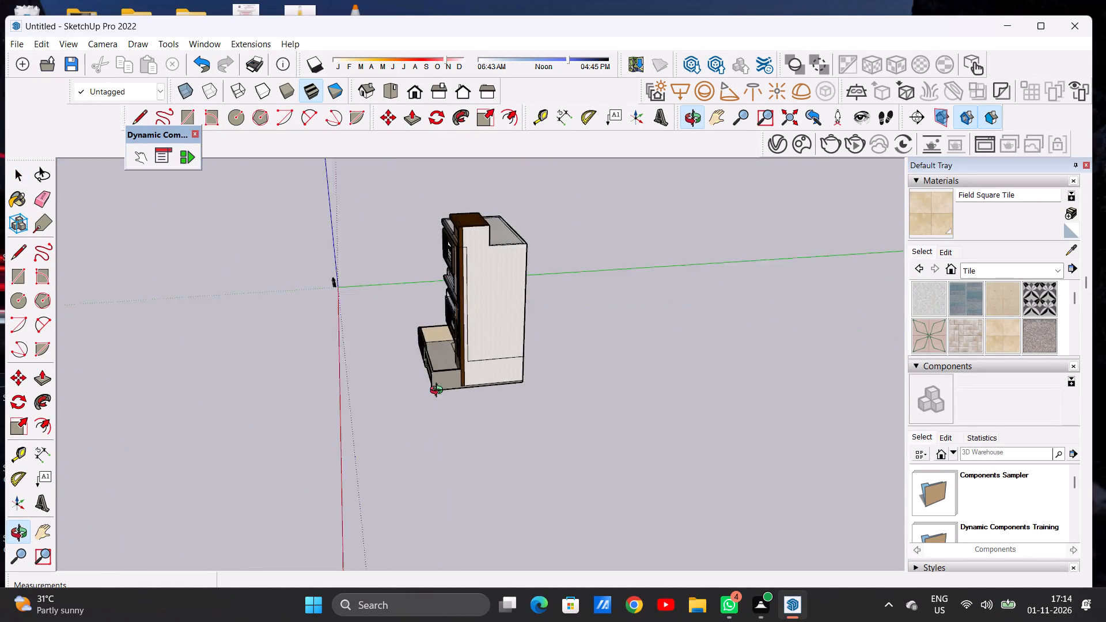
{"action": "middle_click_drag", "start_coordinate": [439, 392], "coordinate": [570, 380]}
{"action": "middle_click_drag", "start_coordinate": [374, 373], "coordinate": [598, 397]}
{"action": "middle_click_drag", "start_coordinate": [410, 360], "coordinate": [491, 301]}
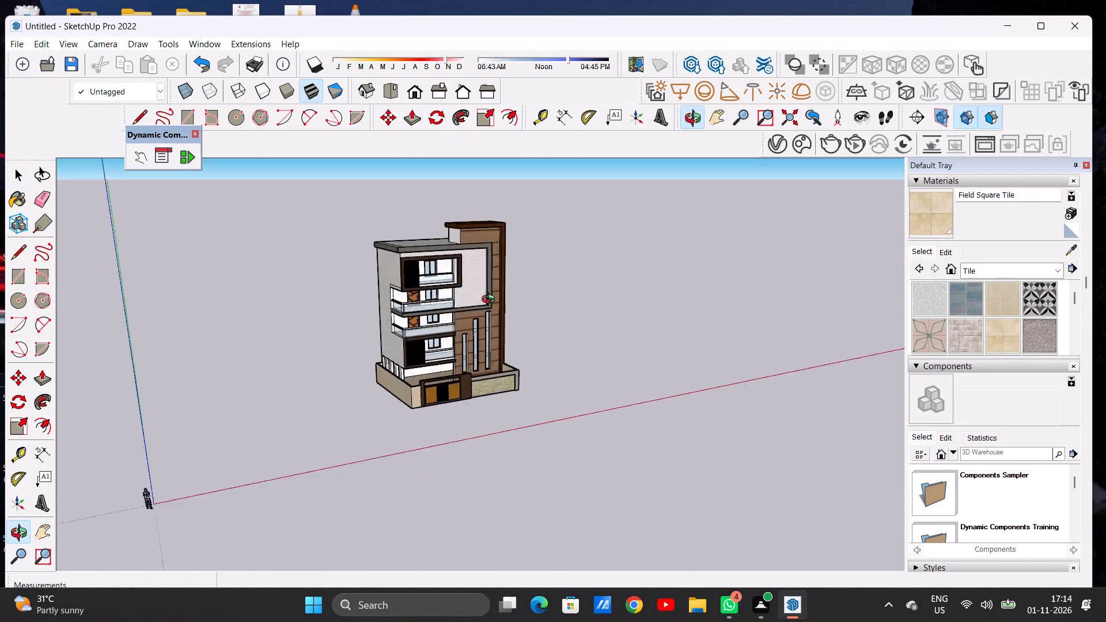
{"action": "middle_click_drag", "start_coordinate": [491, 301], "coordinate": [359, 297]}
Paint the top five horizontal slats of the gate's louvred centre panels with Formica Speckled Grey from the Synthetic Surfaces collection.
{"action": "scroll", "coordinate": [483, 266], "scroll_direction": "down", "scroll_amount": 4}
{"action": "scroll", "coordinate": [461, 369], "scroll_direction": "up", "scroll_amount": 8}
{"action": "scroll", "coordinate": [451, 342], "scroll_direction": "down", "scroll_amount": 1}
{"action": "scroll", "coordinate": [451, 342], "scroll_direction": "up", "scroll_amount": 3}
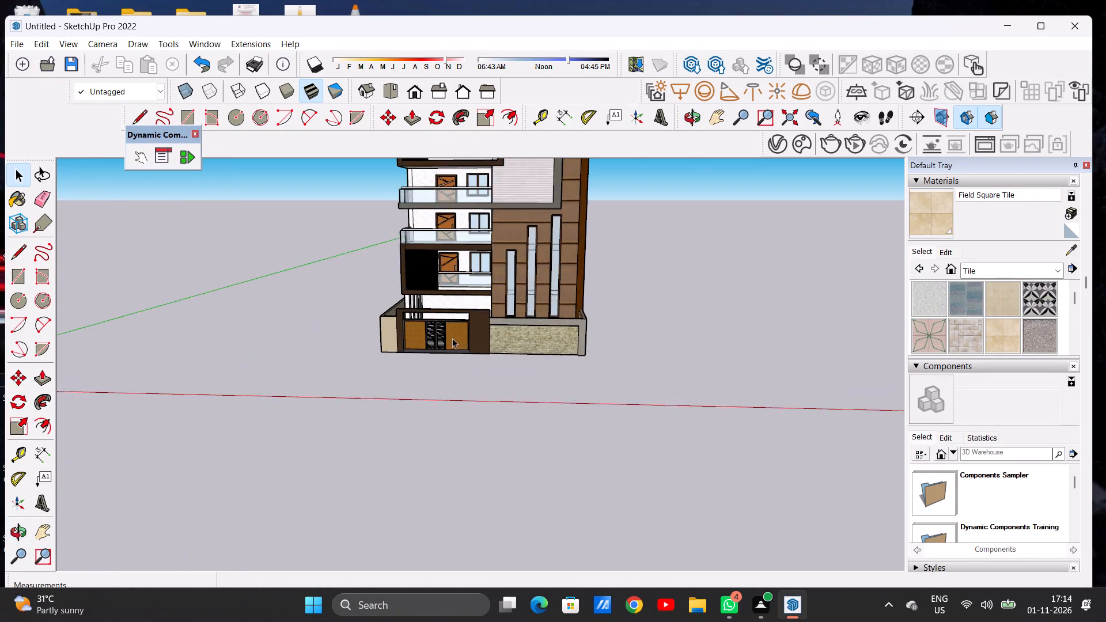
{"action": "scroll", "coordinate": [452, 338], "scroll_direction": "up", "scroll_amount": 8}
{"action": "scroll", "coordinate": [393, 341], "scroll_direction": "down", "scroll_amount": 1}
{"action": "scroll", "coordinate": [393, 341], "scroll_direction": "up", "scroll_amount": 17}
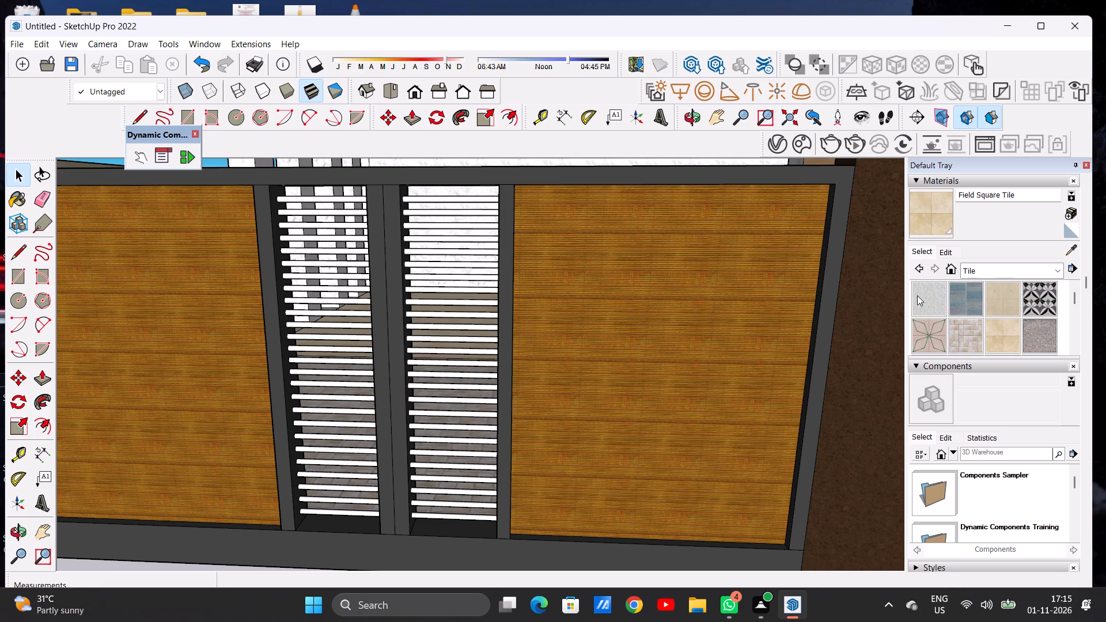
{"action": "left_click", "coordinate": [973, 271]}
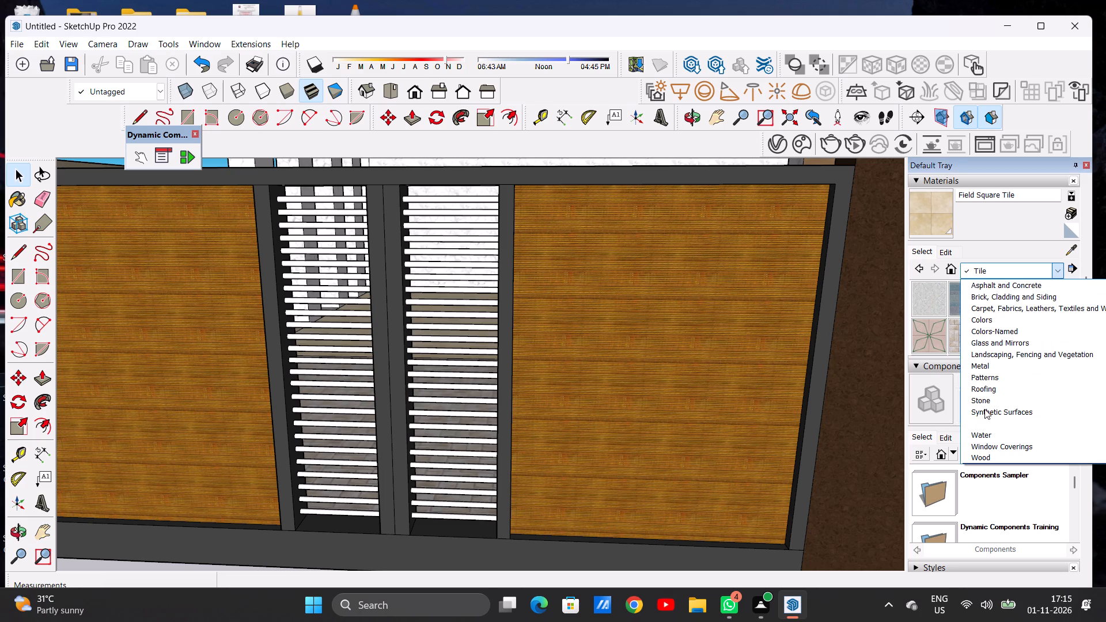
{"action": "left_click", "coordinate": [984, 409]}
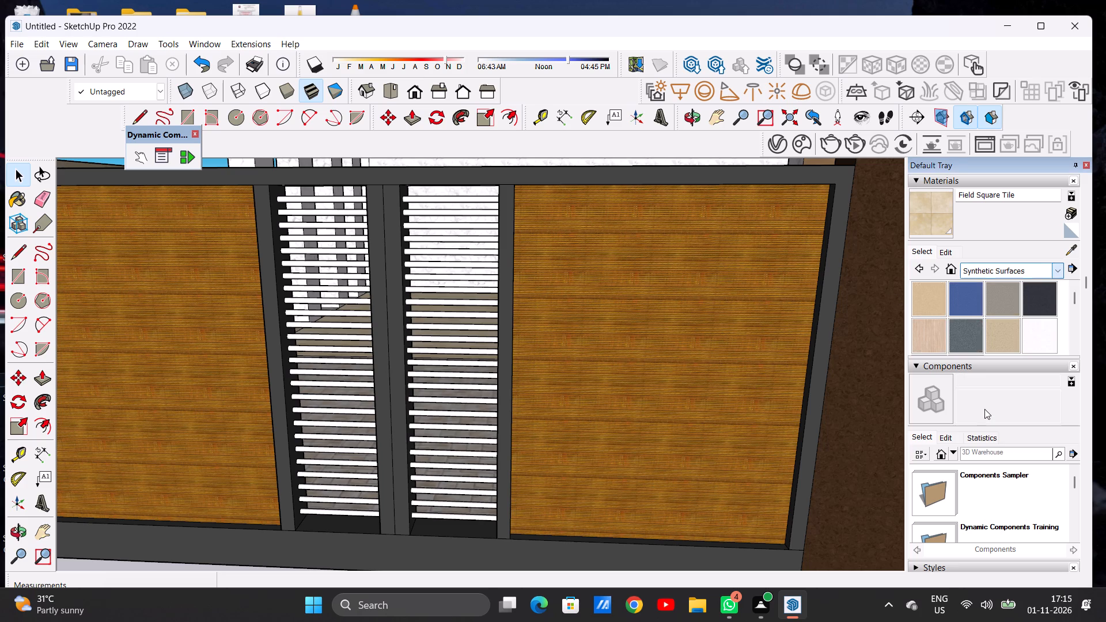
{"action": "left_click", "coordinate": [971, 347]}
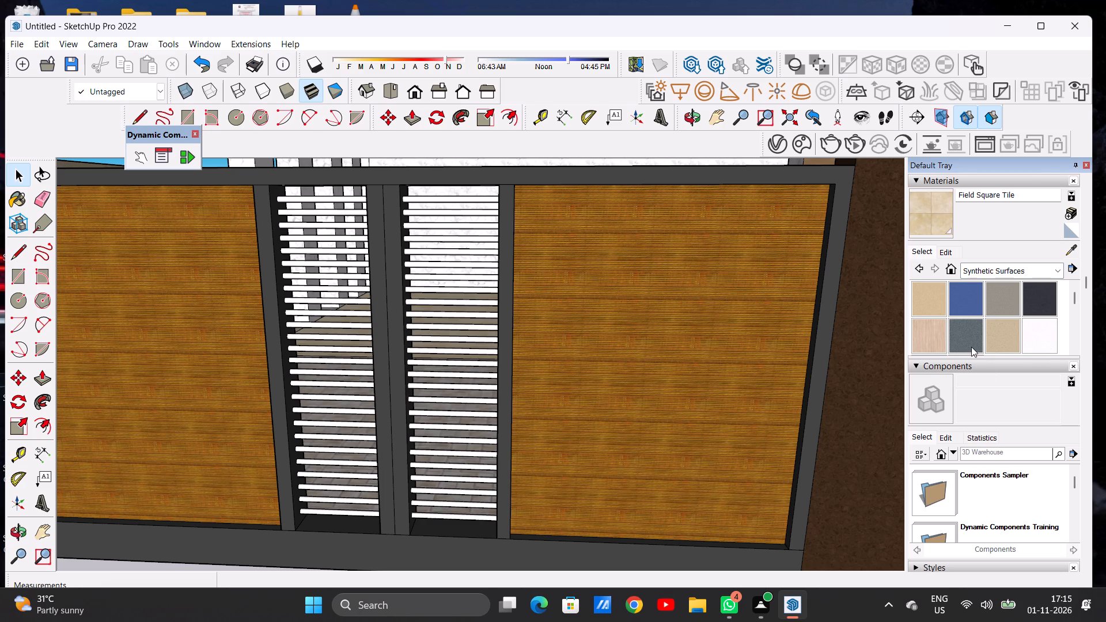
{"action": "scroll", "coordinate": [804, 335], "scroll_direction": "down", "scroll_amount": 7}
{"action": "scroll", "coordinate": [577, 269], "scroll_direction": "up", "scroll_amount": 11}
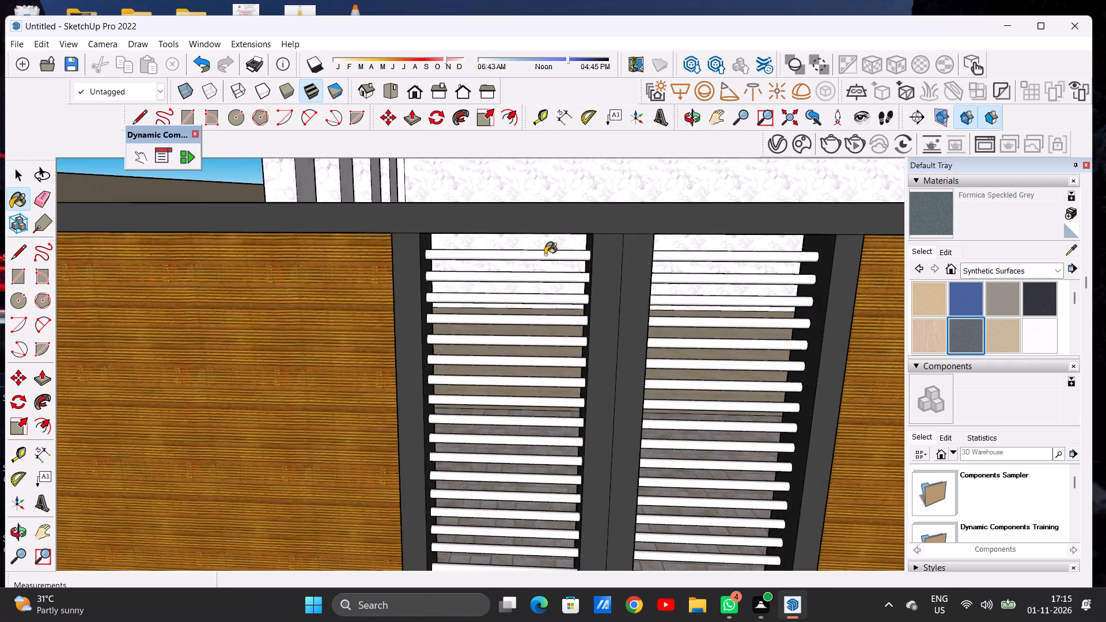
{"action": "scroll", "coordinate": [545, 255], "scroll_direction": "up", "scroll_amount": 2}
{"action": "scroll", "coordinate": [545, 255], "scroll_direction": "down", "scroll_amount": 2}
{"action": "scroll", "coordinate": [545, 255], "scroll_direction": "up", "scroll_amount": 4}
{"action": "left_click", "coordinate": [545, 255]}
{"action": "left_click", "coordinate": [555, 289]}
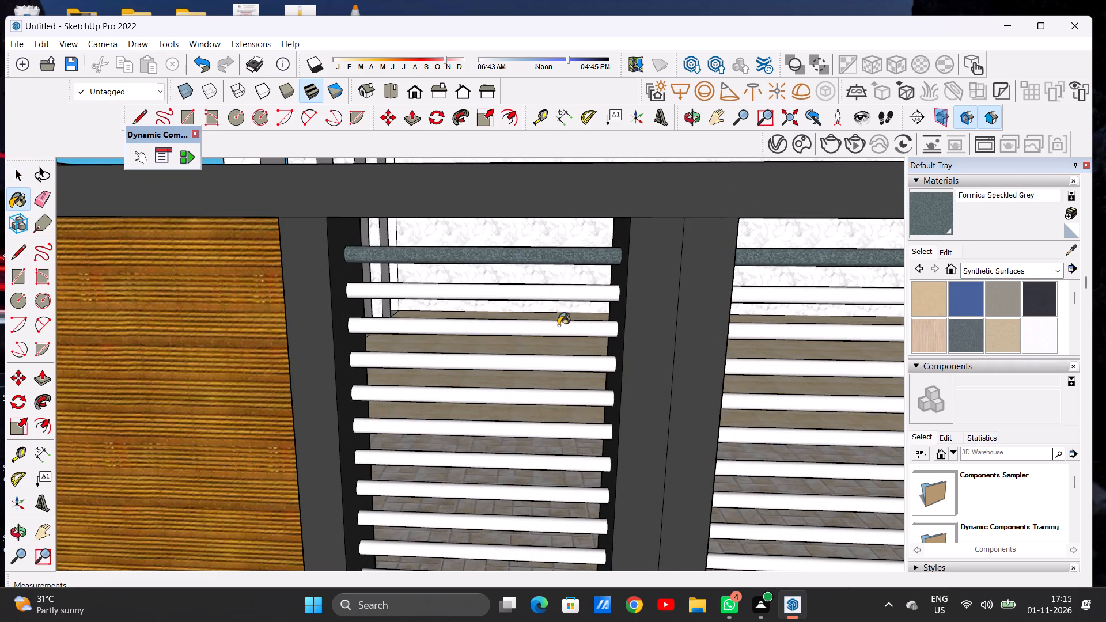
{"action": "left_click", "coordinate": [555, 326]}
{"action": "scroll", "coordinate": [535, 283], "scroll_direction": "down", "scroll_amount": 7}
{"action": "scroll", "coordinate": [552, 326], "scroll_direction": "up", "scroll_amount": 9}
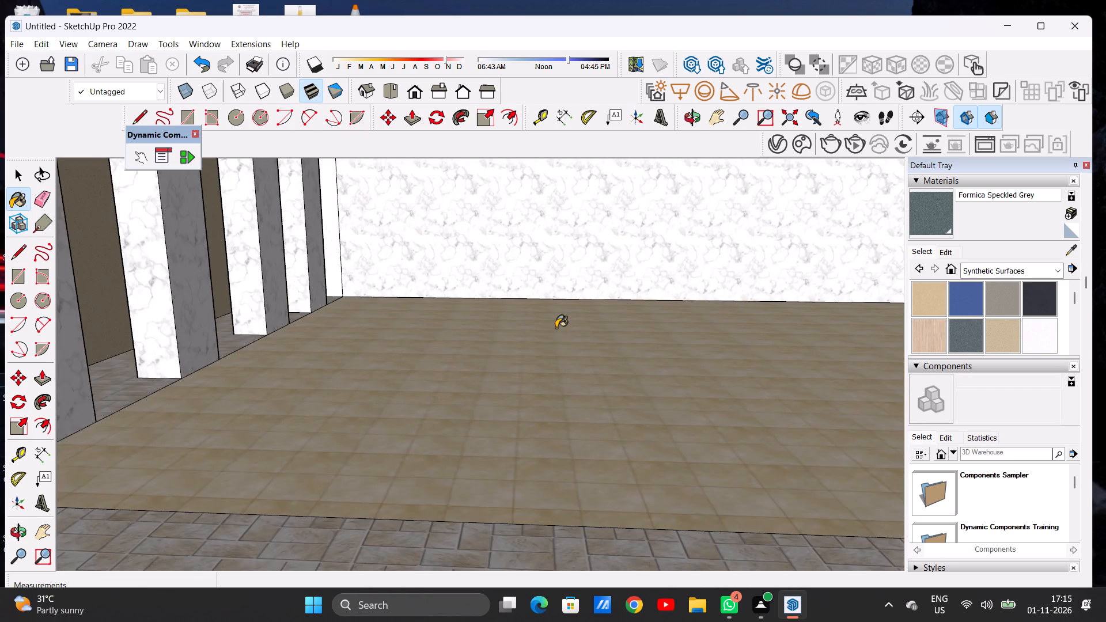
{"action": "scroll", "coordinate": [556, 328], "scroll_direction": "down", "scroll_amount": 6}
{"action": "left_click", "coordinate": [544, 323]}
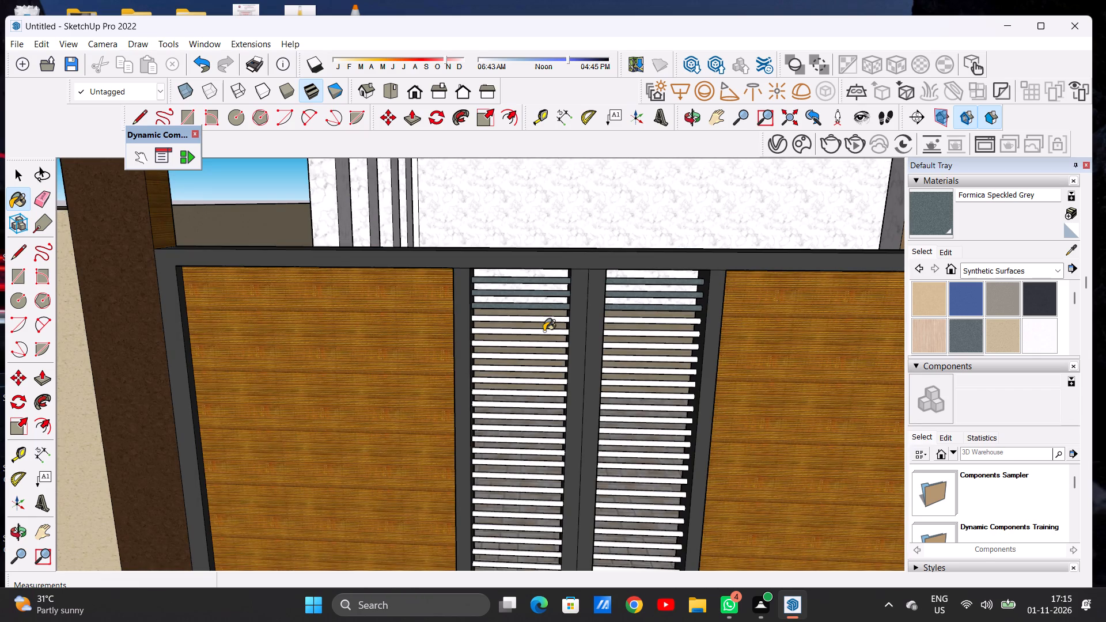
{"action": "left_click", "coordinate": [544, 331]}
Paint the following eight slats, down to the middle of the gate's louvred panels, with Formica Speckled Grey.
{"action": "scroll", "coordinate": [525, 365], "scroll_direction": "up", "scroll_amount": 7}
{"action": "scroll", "coordinate": [525, 365], "scroll_direction": "down", "scroll_amount": 6}
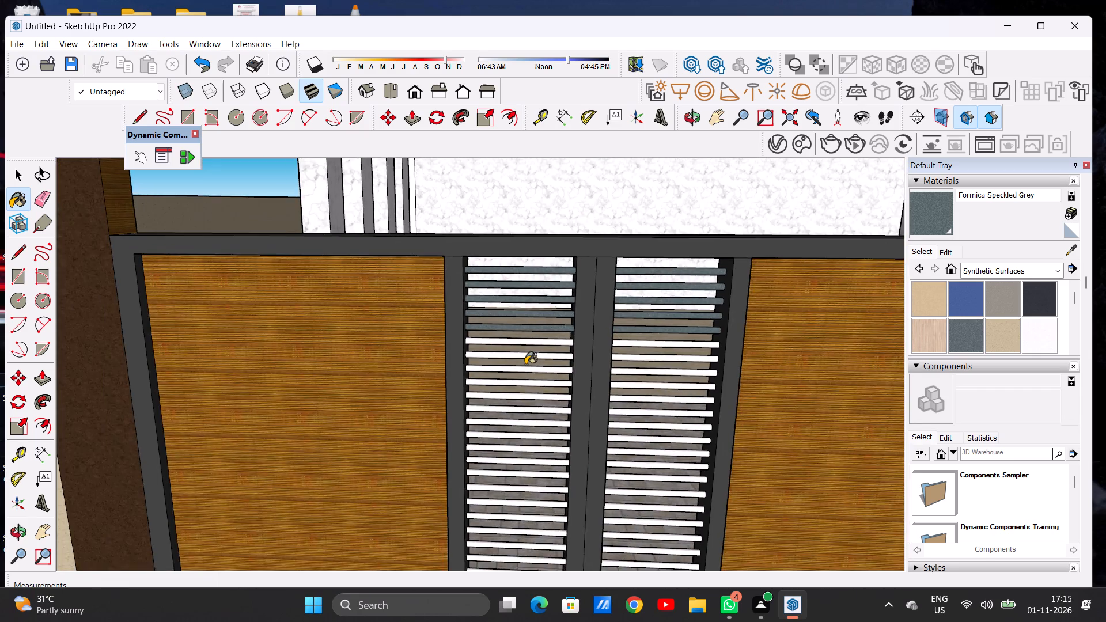
{"action": "middle_click_drag", "start_coordinate": [543, 361], "coordinate": [579, 345]}
{"action": "scroll", "coordinate": [533, 354], "scroll_direction": "up", "scroll_amount": 6}
{"action": "scroll", "coordinate": [602, 332], "scroll_direction": "up", "scroll_amount": 5}
{"action": "scroll", "coordinate": [605, 329], "scroll_direction": "down", "scroll_amount": 5}
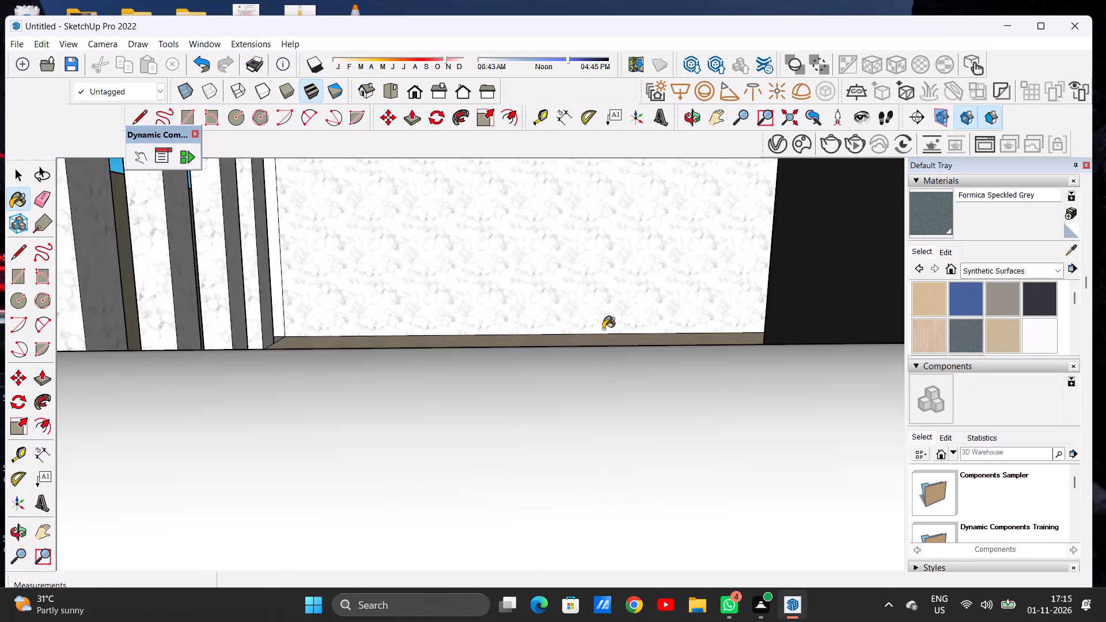
{"action": "left_click", "coordinate": [614, 299]}
{"action": "left_click", "coordinate": [612, 329]}
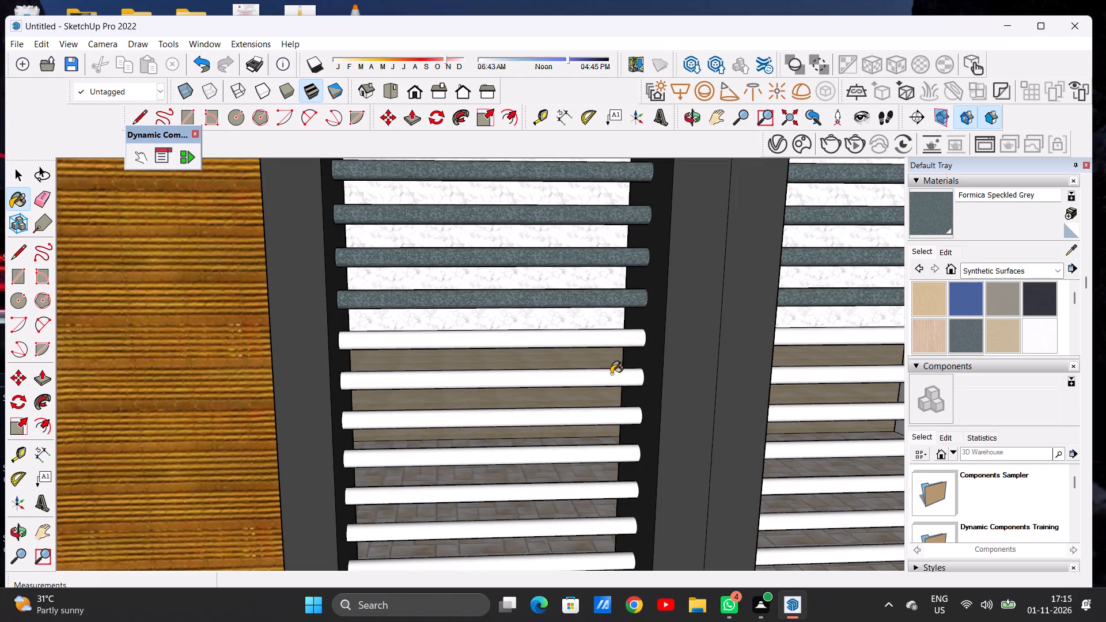
{"action": "left_click", "coordinate": [611, 374]}
{"action": "left_click", "coordinate": [612, 412]}
{"action": "scroll", "coordinate": [573, 327], "scroll_direction": "down", "scroll_amount": 4}
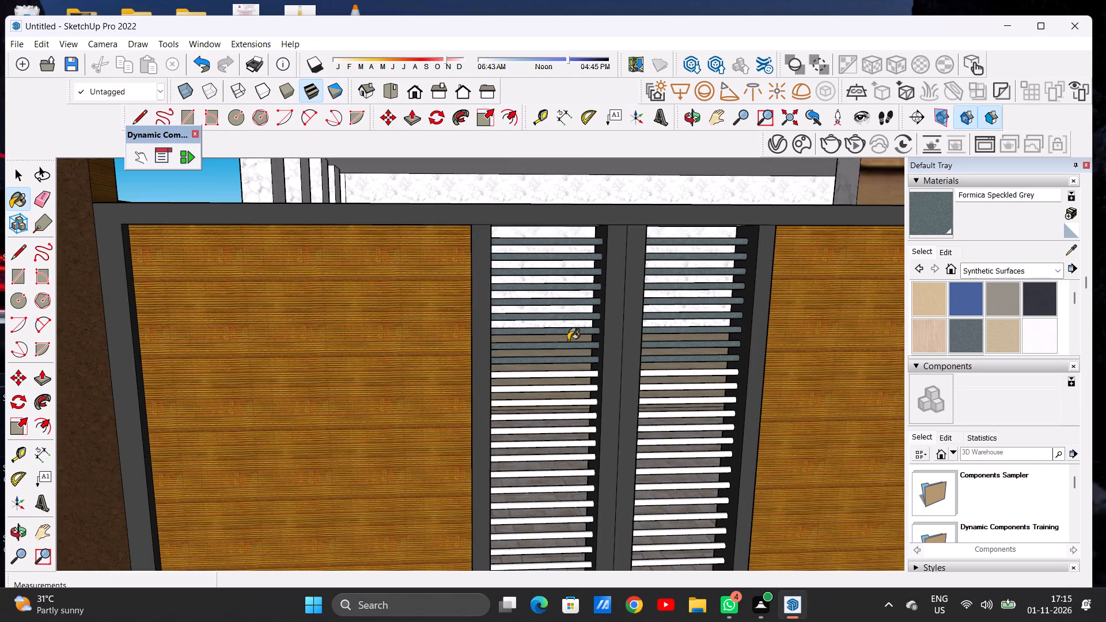
{"action": "scroll", "coordinate": [559, 413], "scroll_direction": "up", "scroll_amount": 8}
{"action": "left_click", "coordinate": [629, 328]}
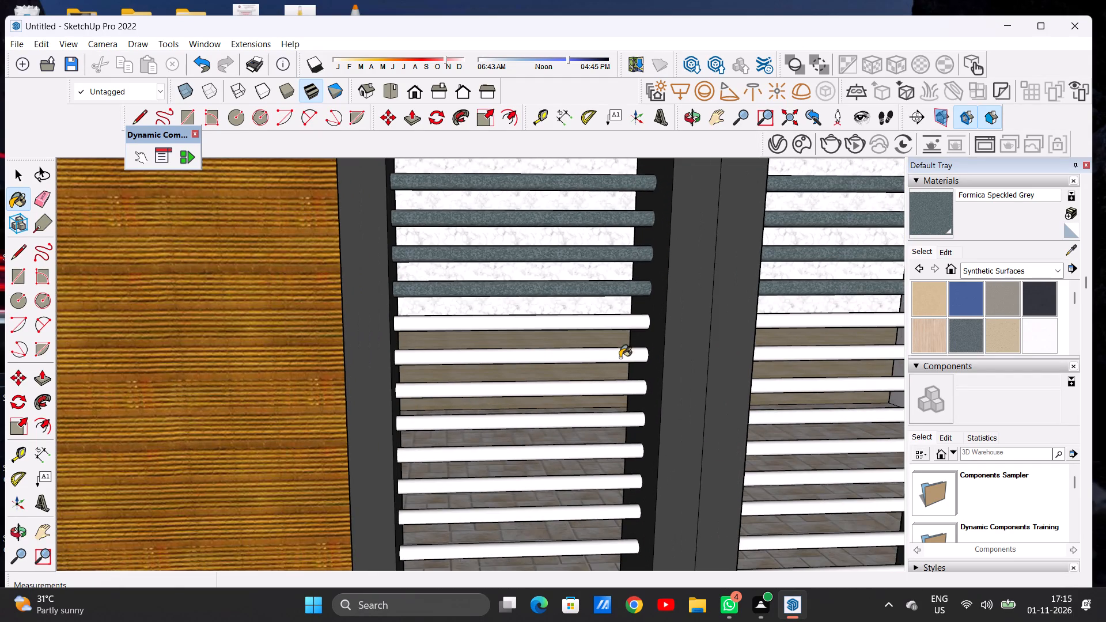
{"action": "left_click", "coordinate": [620, 358]}
{"action": "left_click", "coordinate": [617, 386]}
{"action": "left_click", "coordinate": [619, 419]}
Paint the next nine slats in the lower half of the gate's louvred panels with Formica Speckled Grey.
{"action": "scroll", "coordinate": [579, 322], "scroll_direction": "down", "scroll_amount": 4}
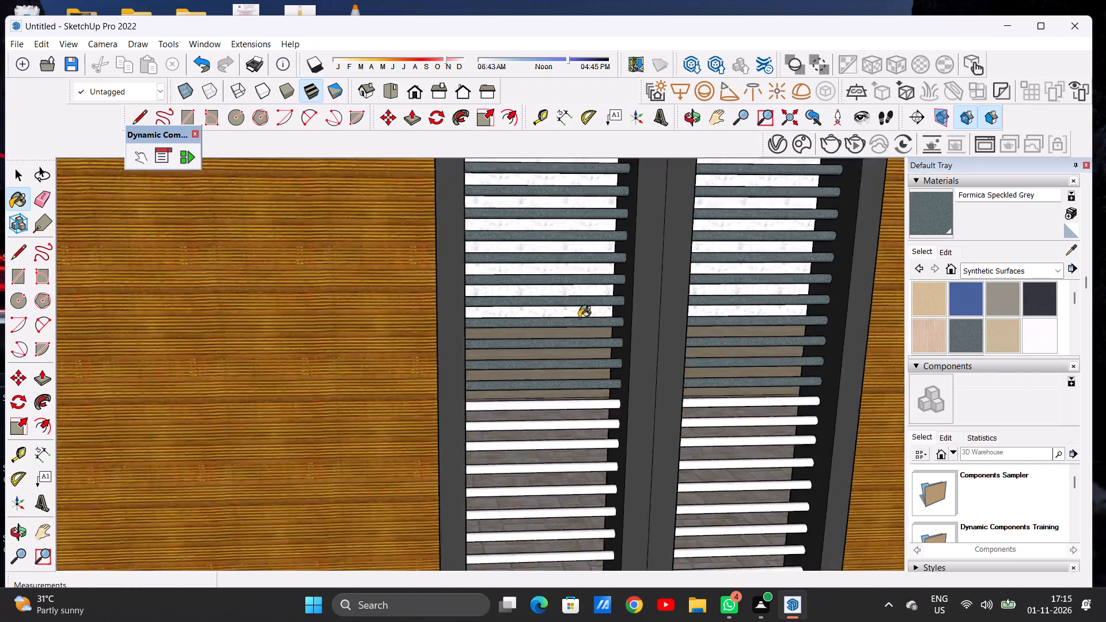
{"action": "scroll", "coordinate": [579, 318], "scroll_direction": "down", "scroll_amount": 4}
{"action": "scroll", "coordinate": [582, 442], "scroll_direction": "up", "scroll_amount": 8}
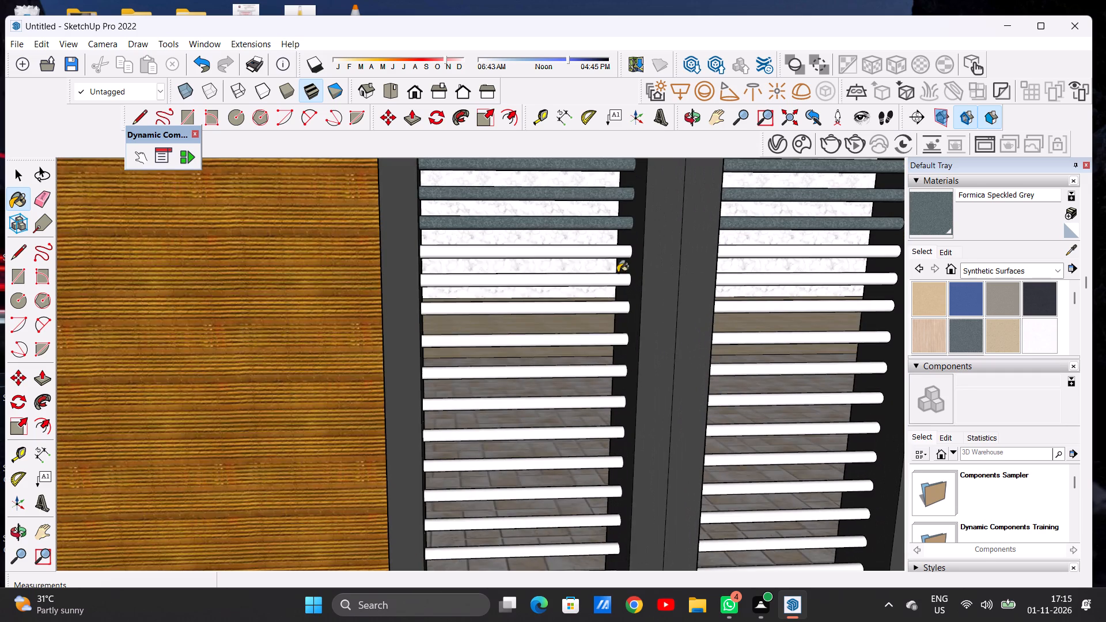
{"action": "left_click", "coordinate": [611, 255]}
{"action": "left_click", "coordinate": [608, 280]}
{"action": "left_click", "coordinate": [601, 306]}
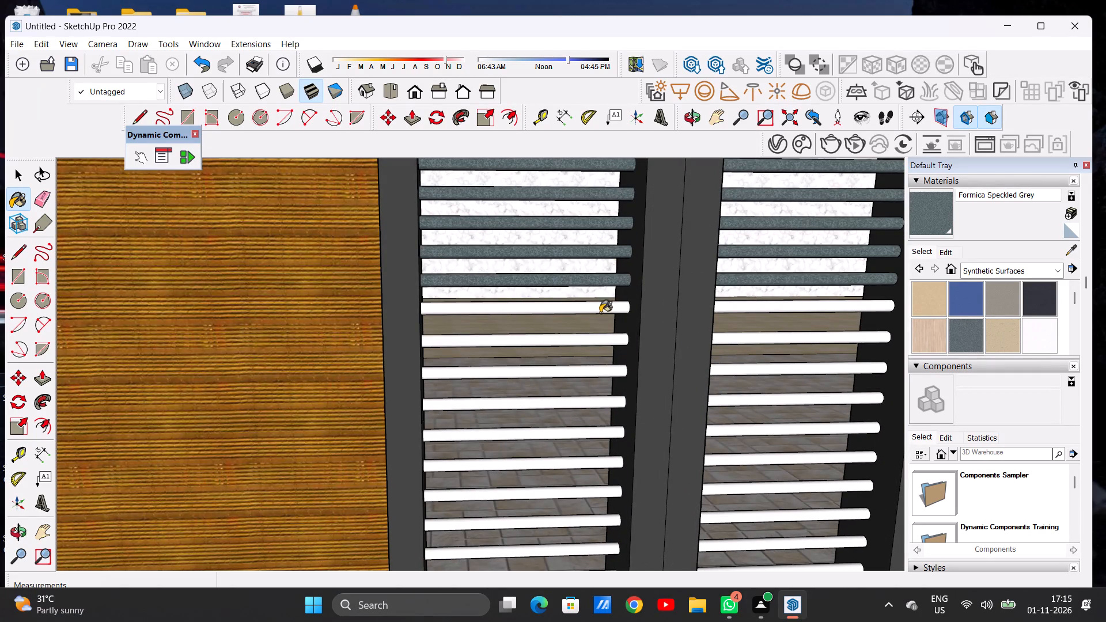
{"action": "left_click", "coordinate": [602, 342]}
{"action": "left_click", "coordinate": [599, 373]}
{"action": "left_click", "coordinate": [599, 400]}
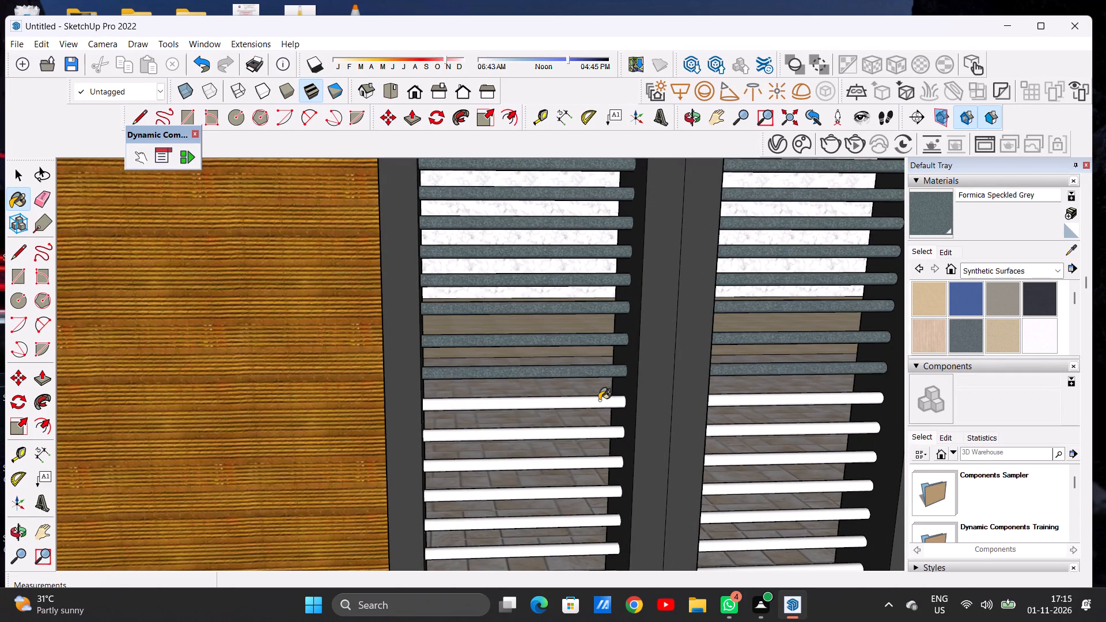
{"action": "scroll", "coordinate": [582, 311], "scroll_direction": "down", "scroll_amount": 6}
{"action": "scroll", "coordinate": [615, 439], "scroll_direction": "up", "scroll_amount": 10}
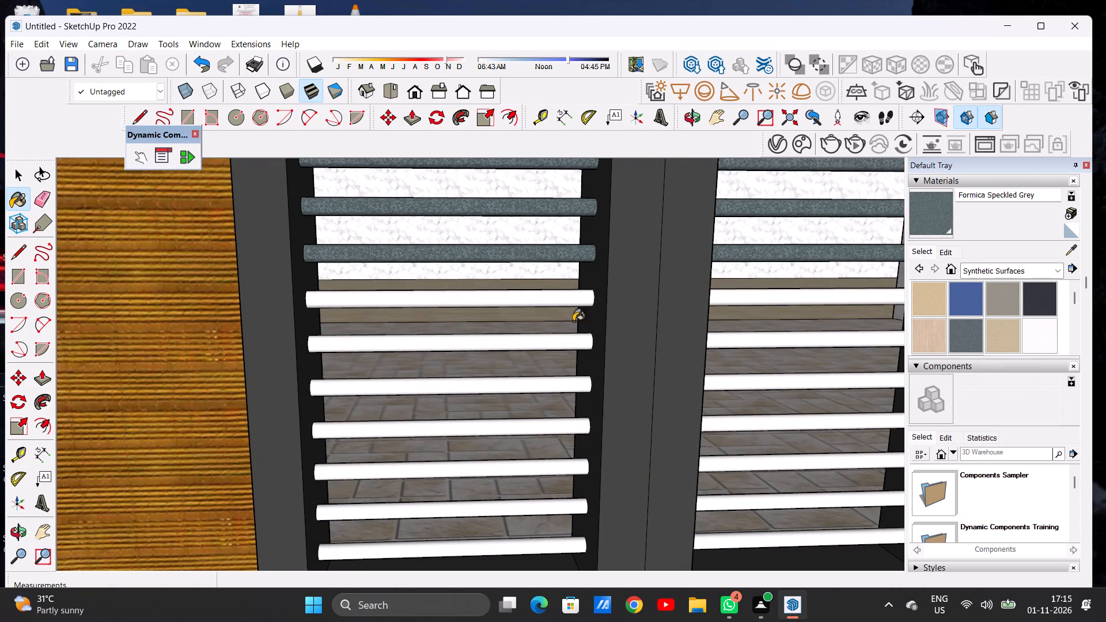
{"action": "left_click", "coordinate": [575, 301]}
{"action": "left_click", "coordinate": [569, 349]}
{"action": "left_click", "coordinate": [568, 384]}
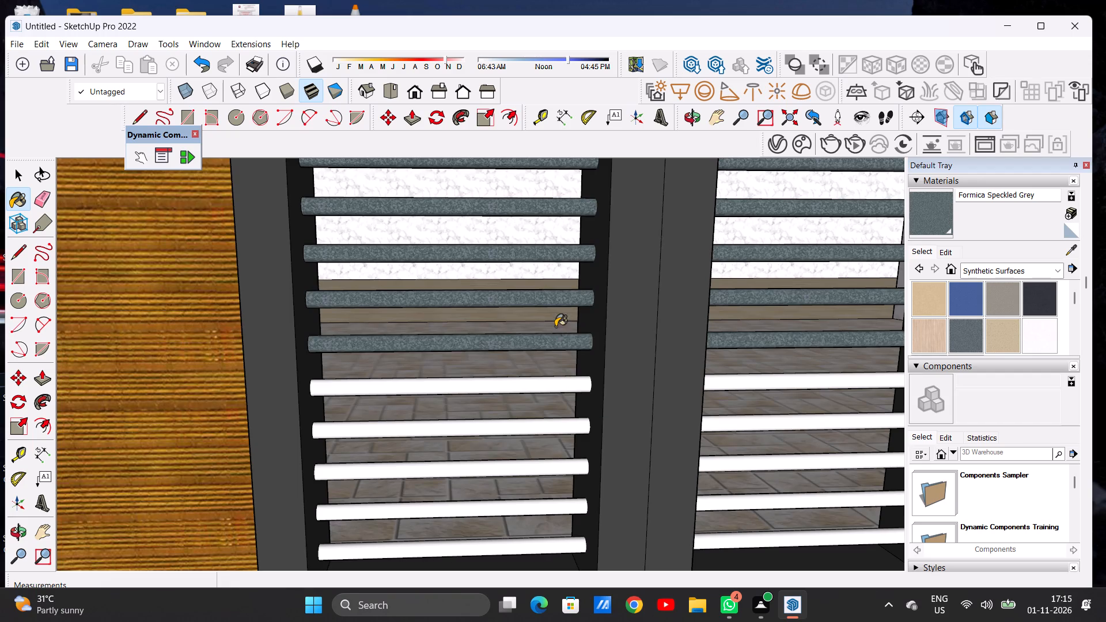
Paint the last four slats at the bottom of the gate's louvred panels with Formica Speckled Grey.
{"action": "scroll", "coordinate": [555, 327], "scroll_direction": "down", "scroll_amount": 4}
{"action": "scroll", "coordinate": [555, 405], "scroll_direction": "up", "scroll_amount": 7}
{"action": "left_click", "coordinate": [555, 405]}
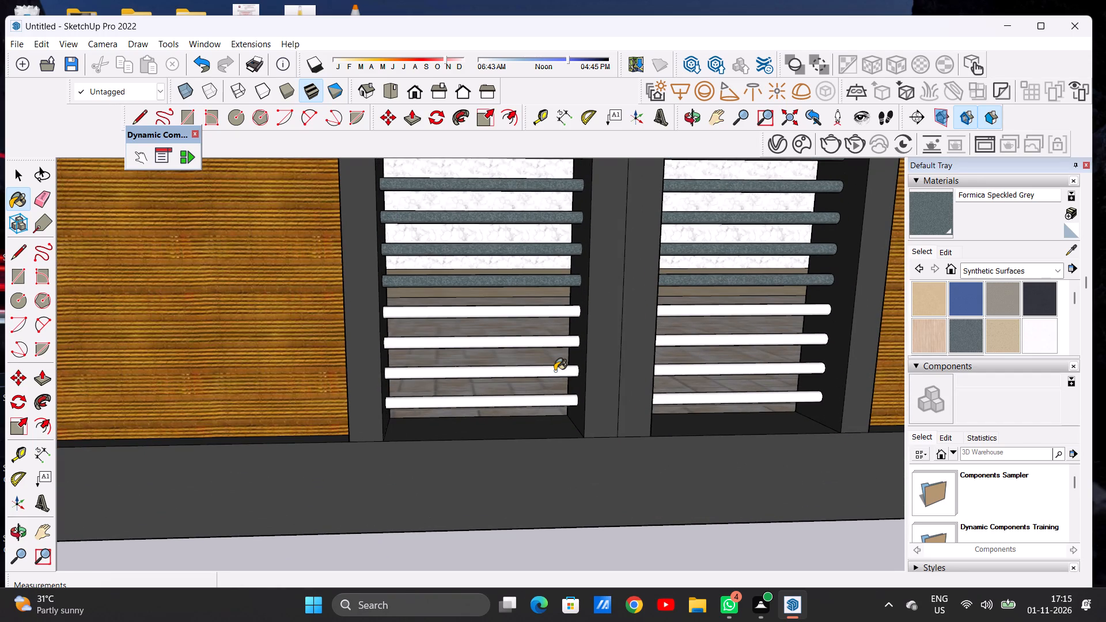
{"action": "left_click", "coordinate": [554, 370]}
{"action": "left_click", "coordinate": [558, 343]}
{"action": "left_click", "coordinate": [557, 312]}
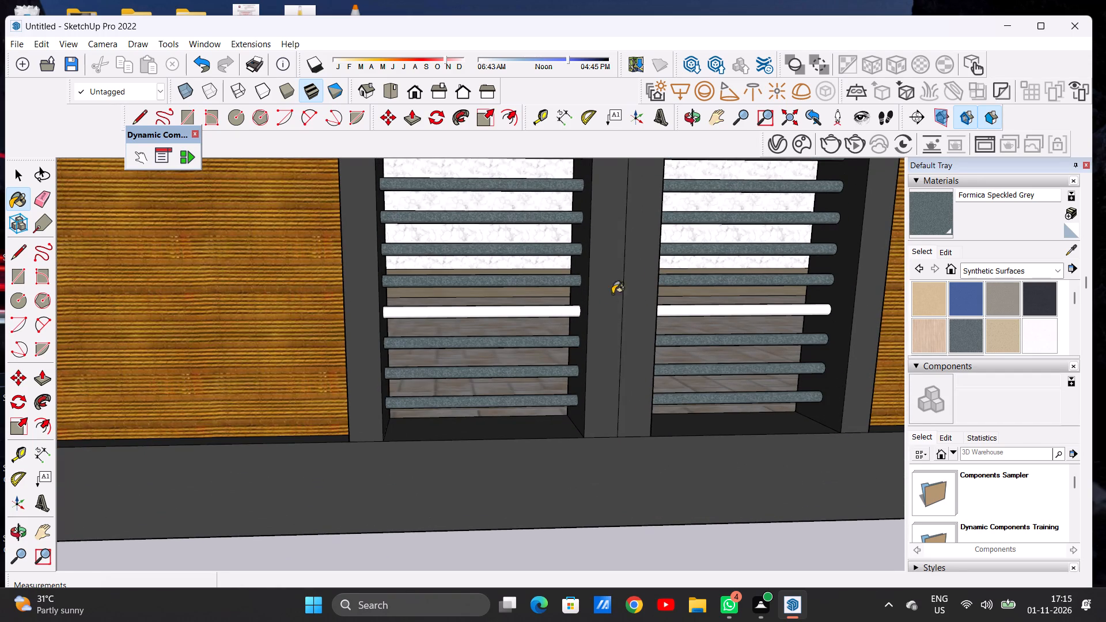
Examine the finished gate within the front elevation and the ground in front of the boundary wall from above.
{"action": "scroll", "coordinate": [549, 329], "scroll_direction": "down", "scroll_amount": 20}
{"action": "scroll", "coordinate": [549, 329], "scroll_direction": "down", "scroll_amount": 2}
{"action": "middle_click_drag", "start_coordinate": [629, 342], "coordinate": [550, 339]}
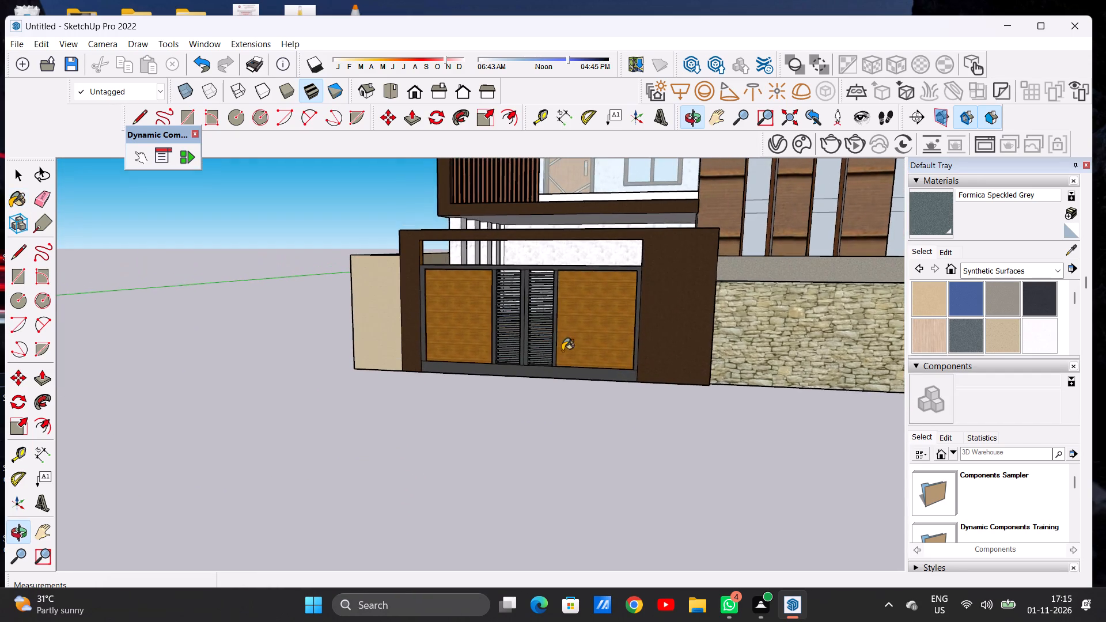
{"action": "scroll", "coordinate": [574, 359], "scroll_direction": "down", "scroll_amount": 12}
{"action": "middle_click_drag", "start_coordinate": [561, 393], "coordinate": [579, 388]}
{"action": "key", "text": "space"}
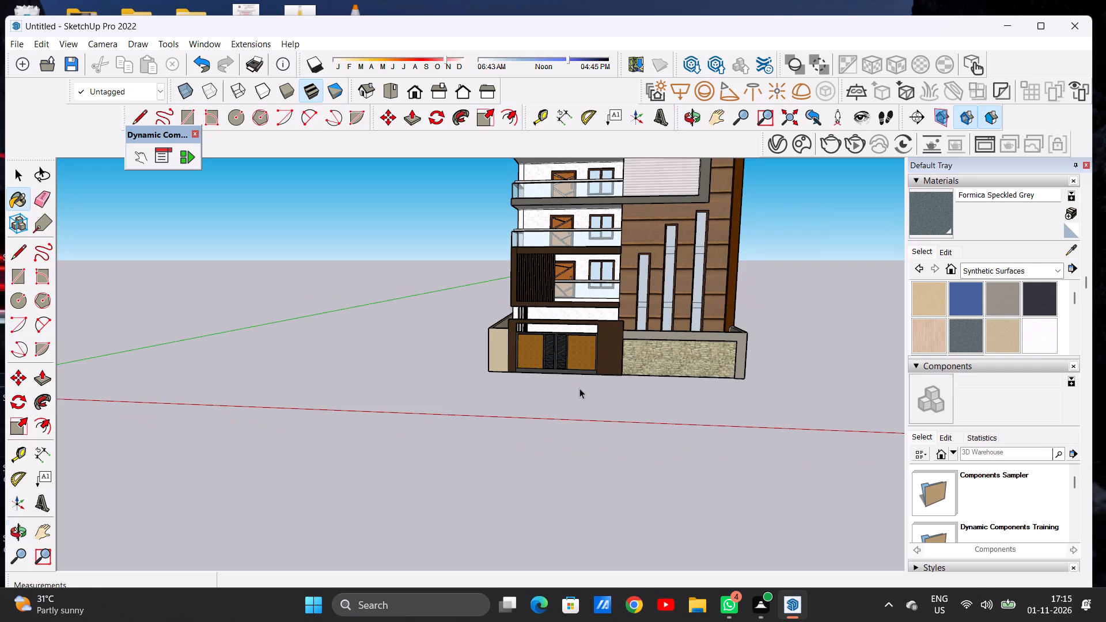
{"action": "scroll", "coordinate": [558, 352], "scroll_direction": "down", "scroll_amount": 11}
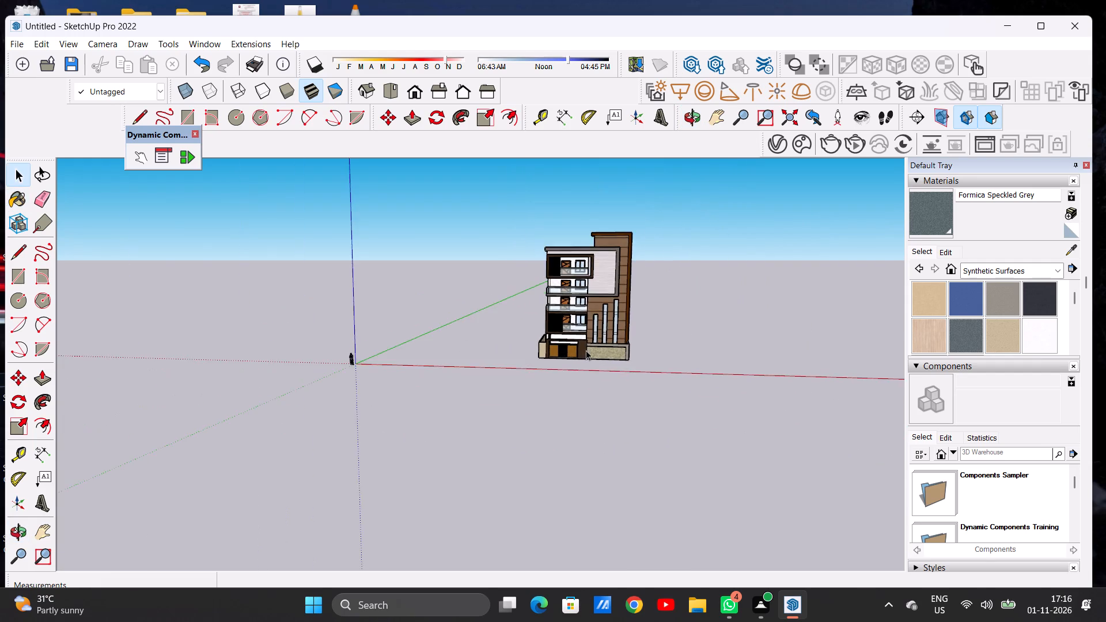
{"action": "middle_click_drag", "start_coordinate": [586, 351], "coordinate": [613, 506]}
{"action": "scroll", "coordinate": [603, 358], "scroll_direction": "up", "scroll_amount": 14}
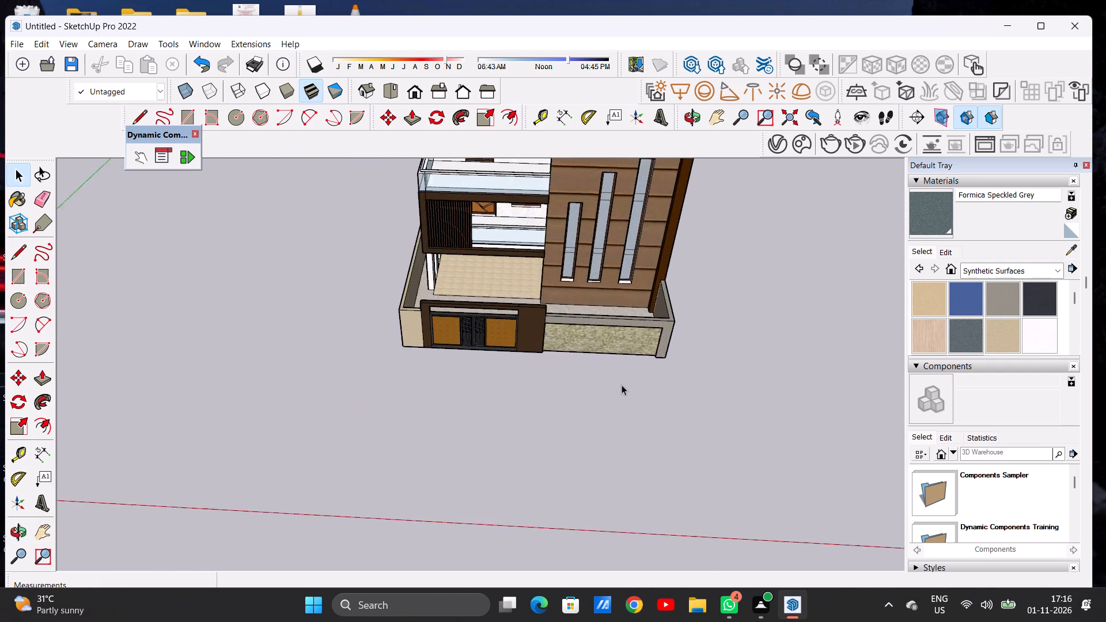
{"action": "scroll", "coordinate": [622, 385], "scroll_direction": "up", "scroll_amount": 5}
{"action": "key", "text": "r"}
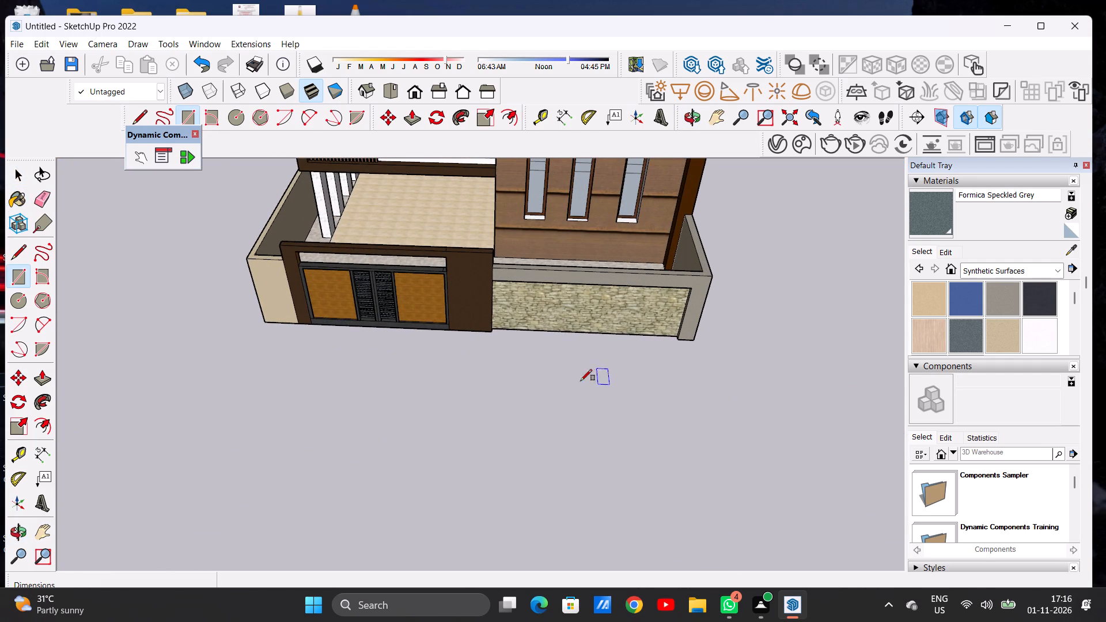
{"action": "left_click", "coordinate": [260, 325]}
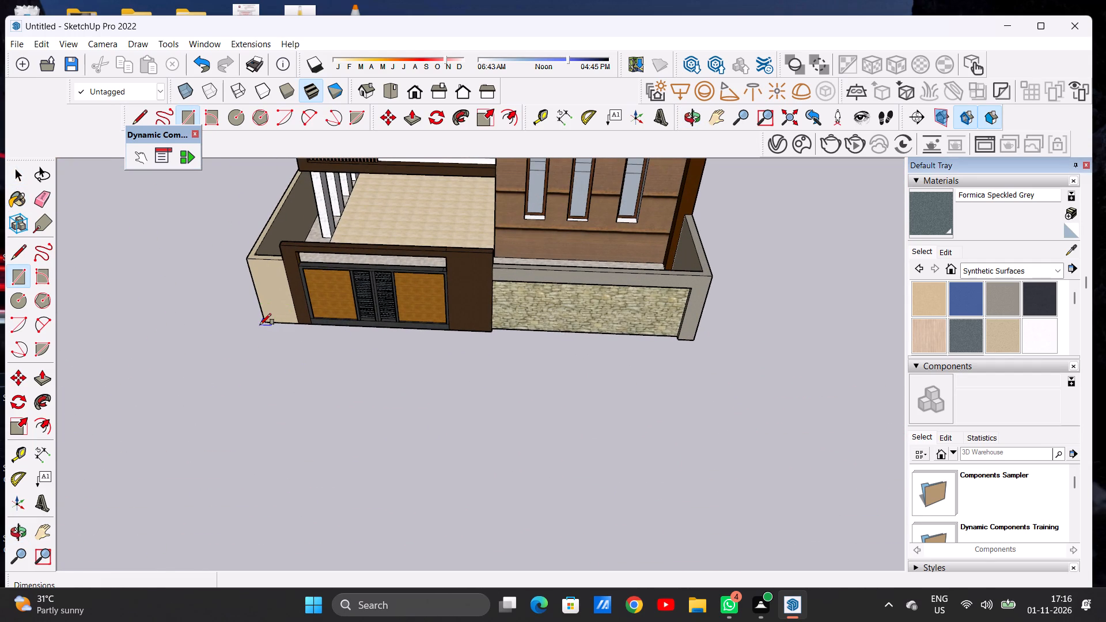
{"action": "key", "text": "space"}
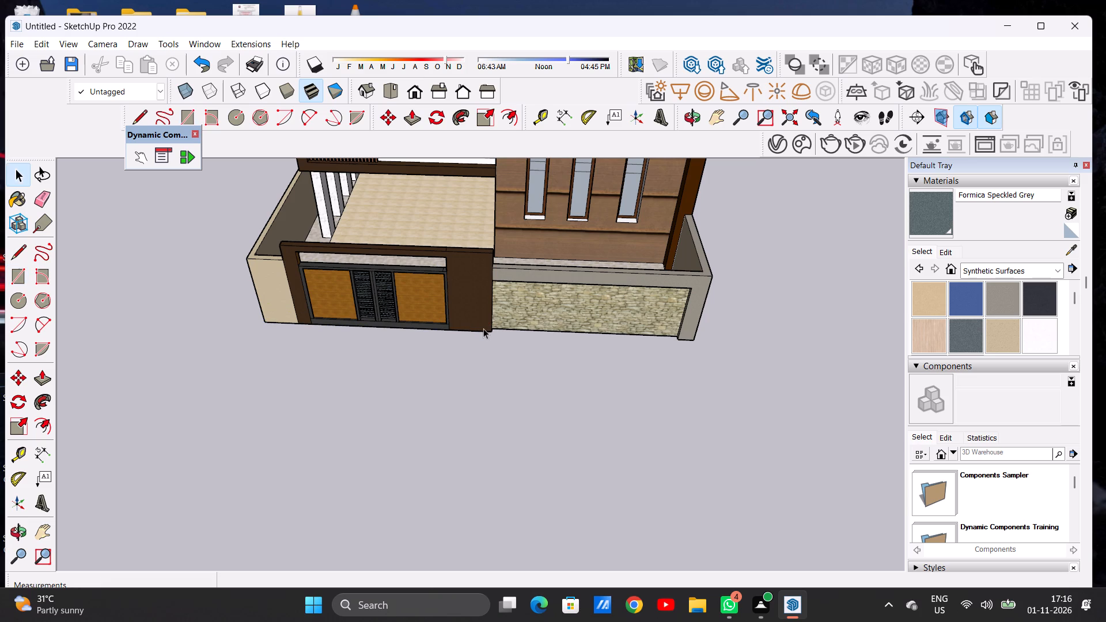
Draw a ground rectangle about 48' long in front of the boundary wall, spanning its full width.
{"action": "key", "text": "r"}
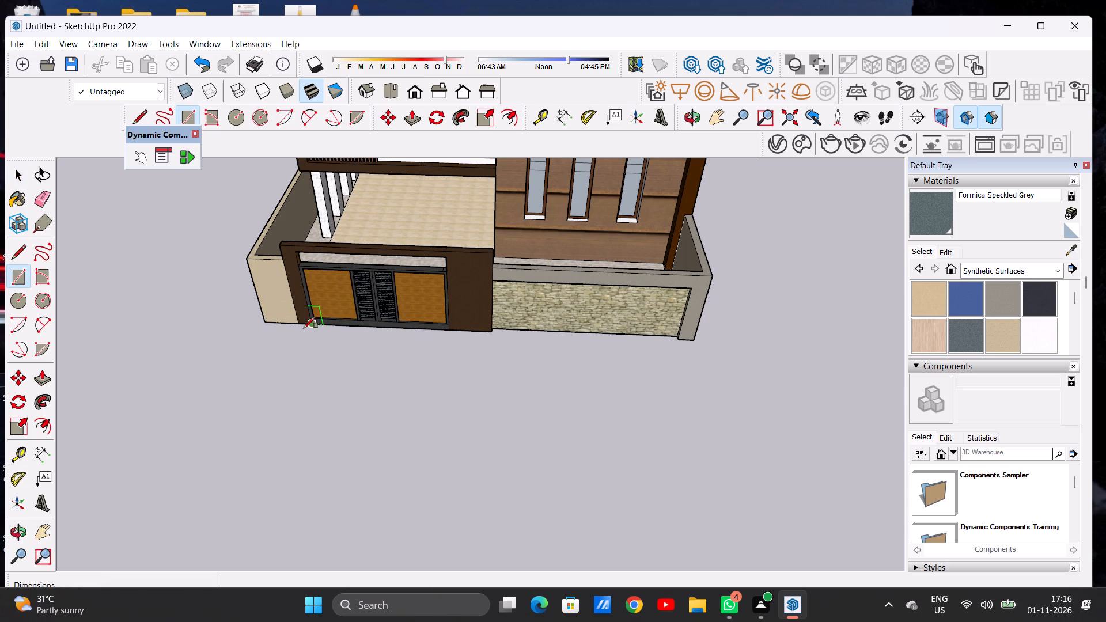
{"action": "left_click", "coordinate": [266, 325]}
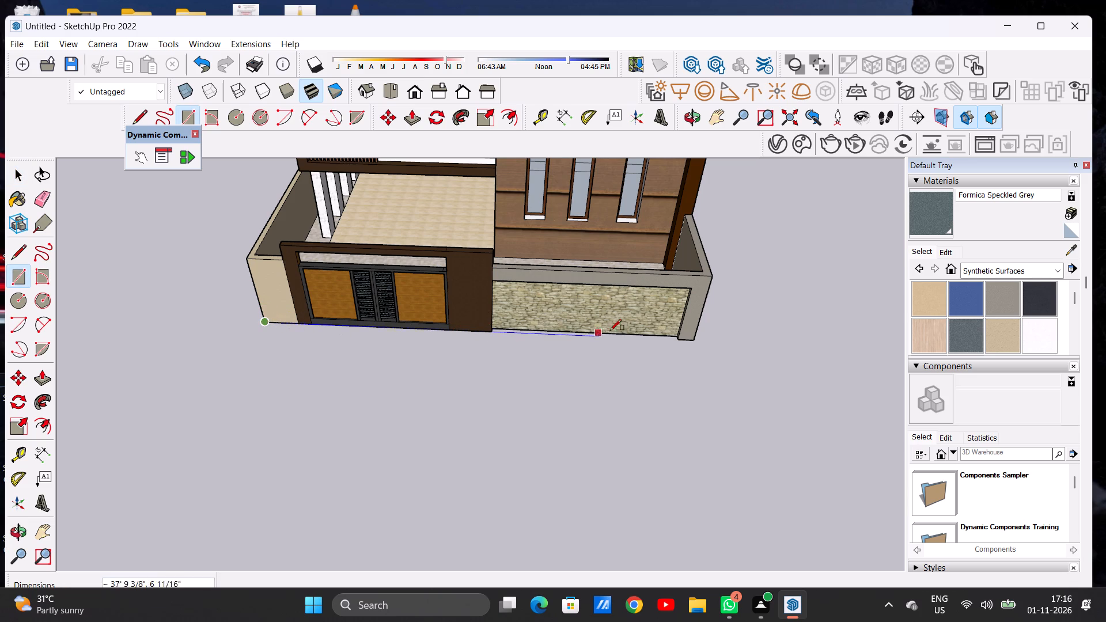
{"action": "left_click", "coordinate": [696, 343]}
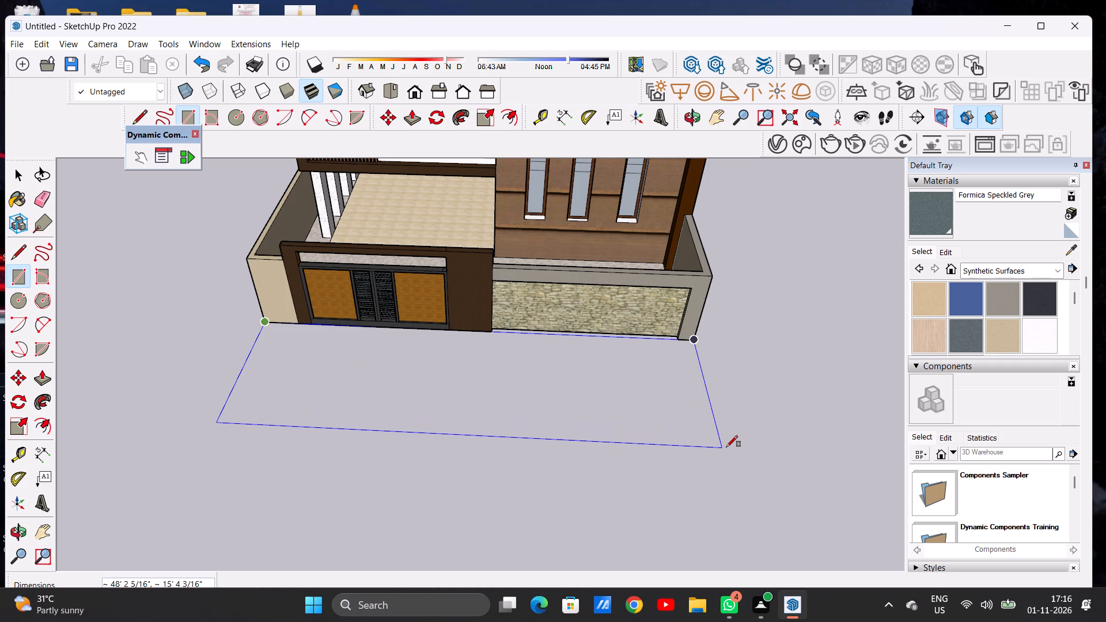
{"action": "left_click", "coordinate": [707, 380]}
{"action": "key", "text": "space"}
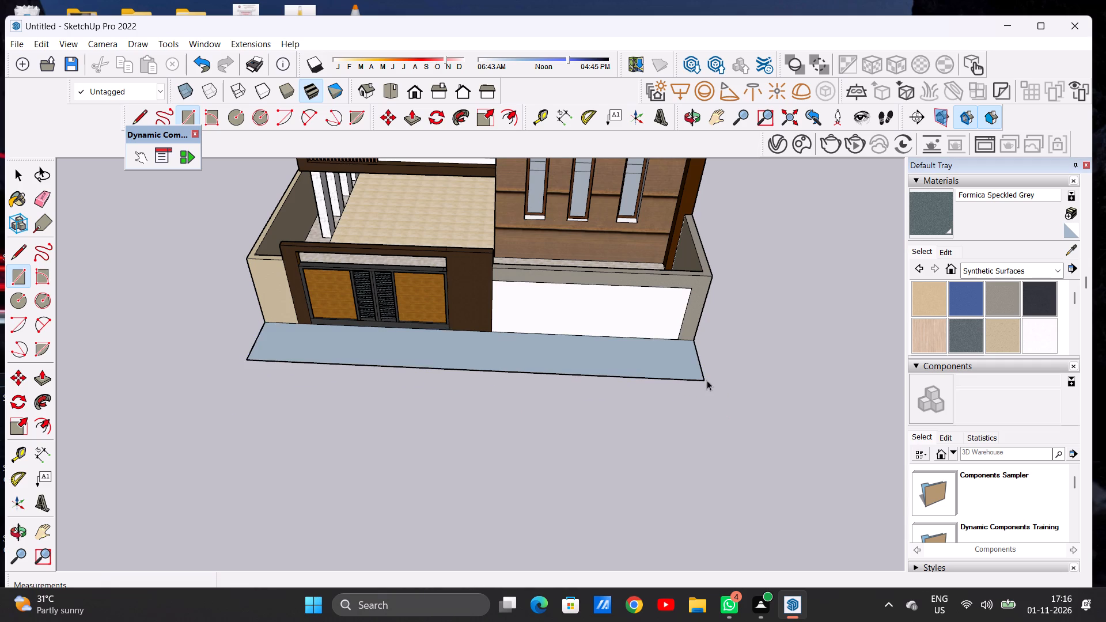
Delete the blank face covering the stone-clad panel of the boundary wall.
{"action": "left_click", "coordinate": [619, 324]}
{"action": "key", "text": "Delete"}
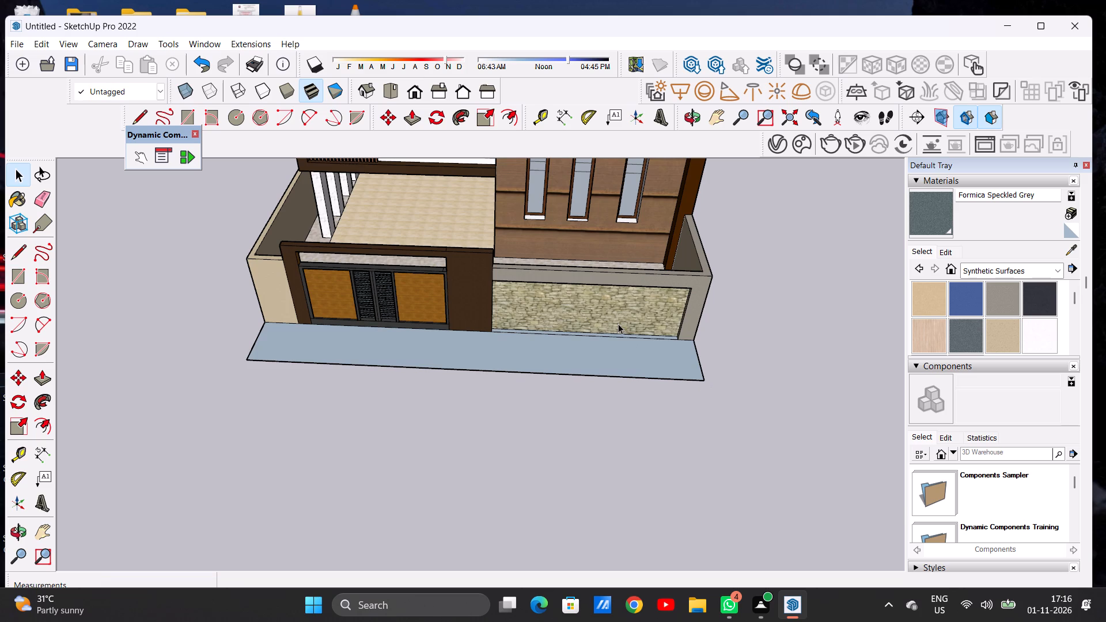
Paint the ground strip in front of the boundary wall with Tile Travertine 2 inch.
{"action": "scroll", "coordinate": [576, 337], "scroll_direction": "down", "scroll_amount": 6}
{"action": "middle_click_drag", "start_coordinate": [560, 376], "coordinate": [564, 283]}
{"action": "scroll", "coordinate": [586, 345], "scroll_direction": "up", "scroll_amount": 13}
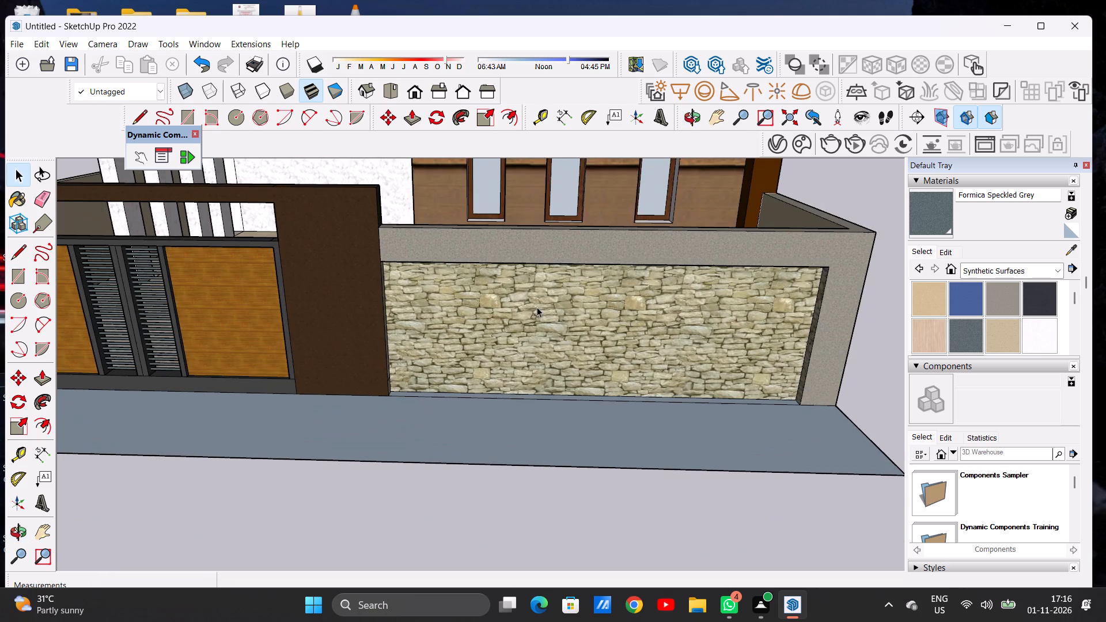
{"action": "middle_click_drag", "start_coordinate": [561, 358], "coordinate": [561, 301]}
{"action": "scroll", "coordinate": [591, 361], "scroll_direction": "down", "scroll_amount": 10}
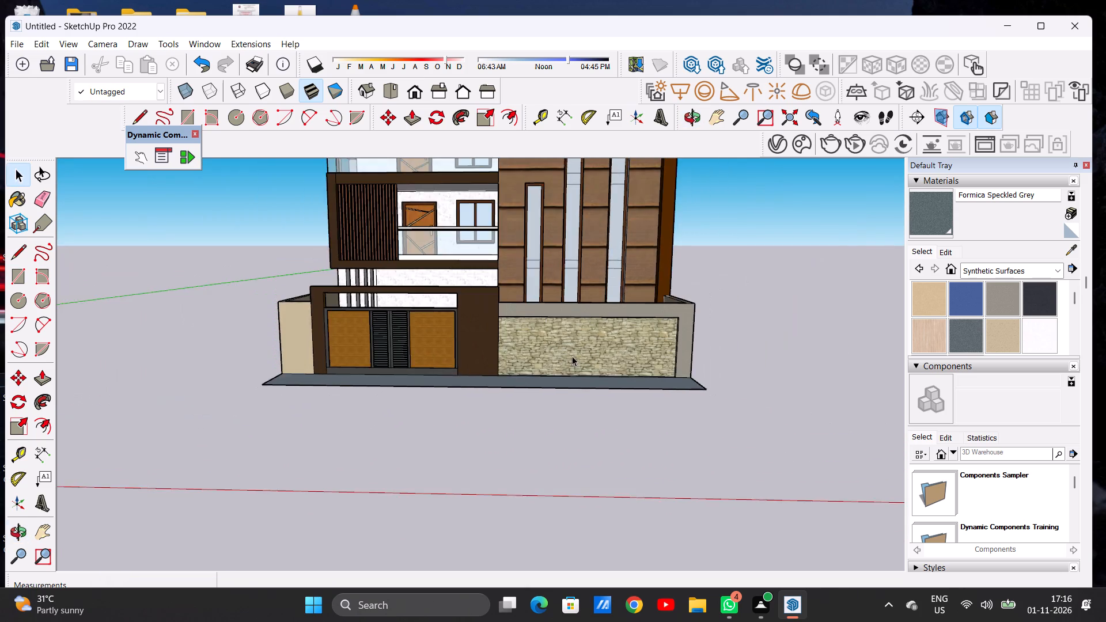
{"action": "middle_click_drag", "start_coordinate": [572, 356], "coordinate": [579, 430]}
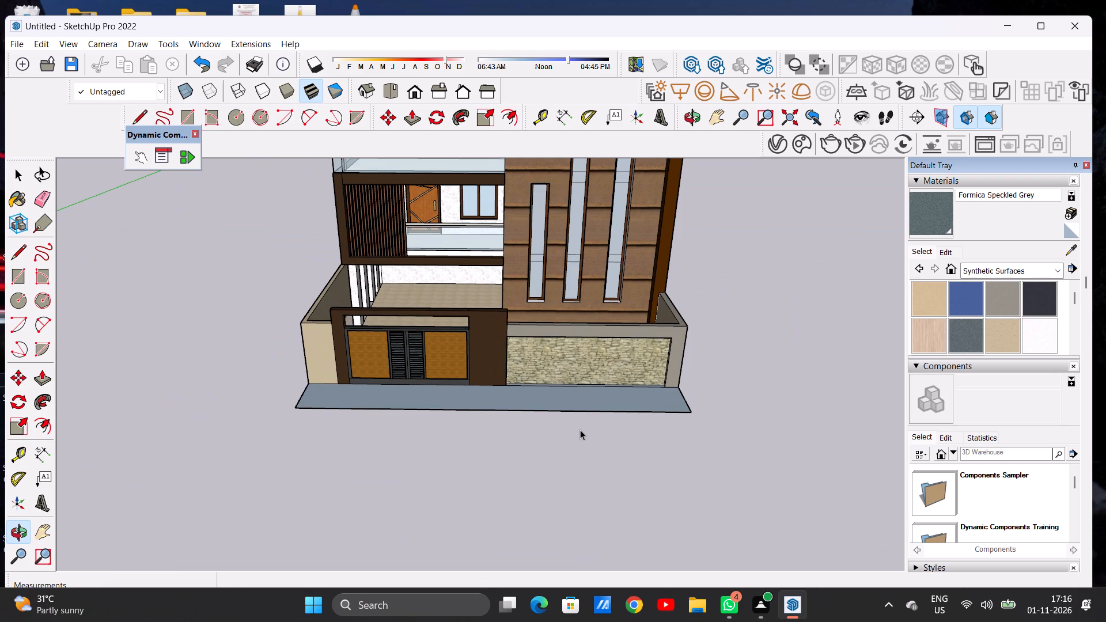
{"action": "left_click", "coordinate": [997, 293]}
{"action": "middle_click_drag", "start_coordinate": [643, 392], "coordinate": [627, 495]}
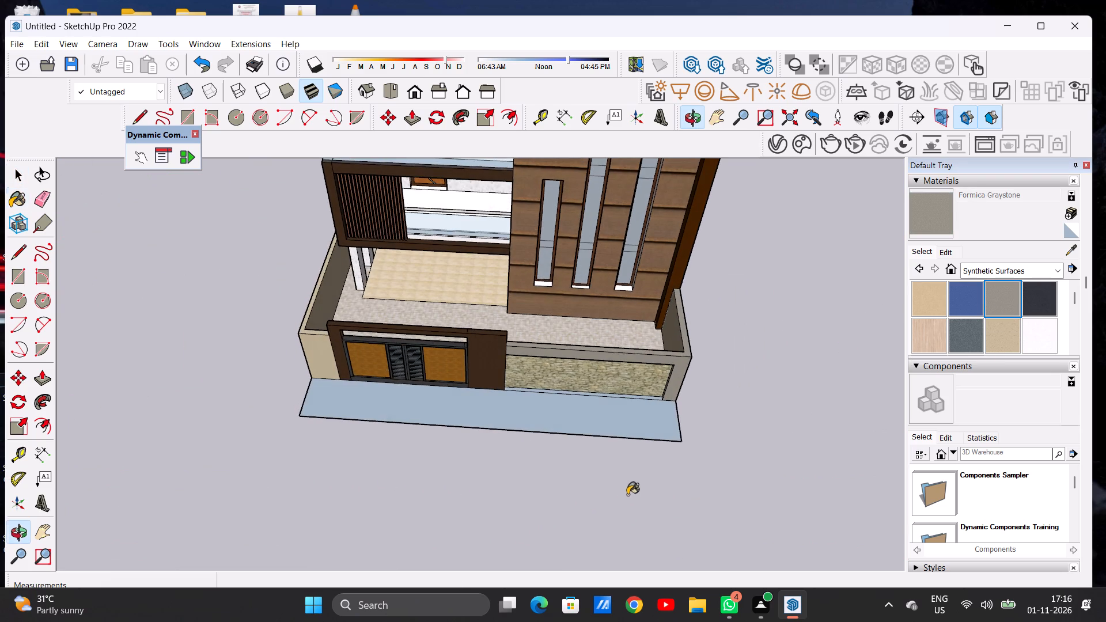
{"action": "scroll", "coordinate": [637, 438], "scroll_direction": "up", "scroll_amount": 6}
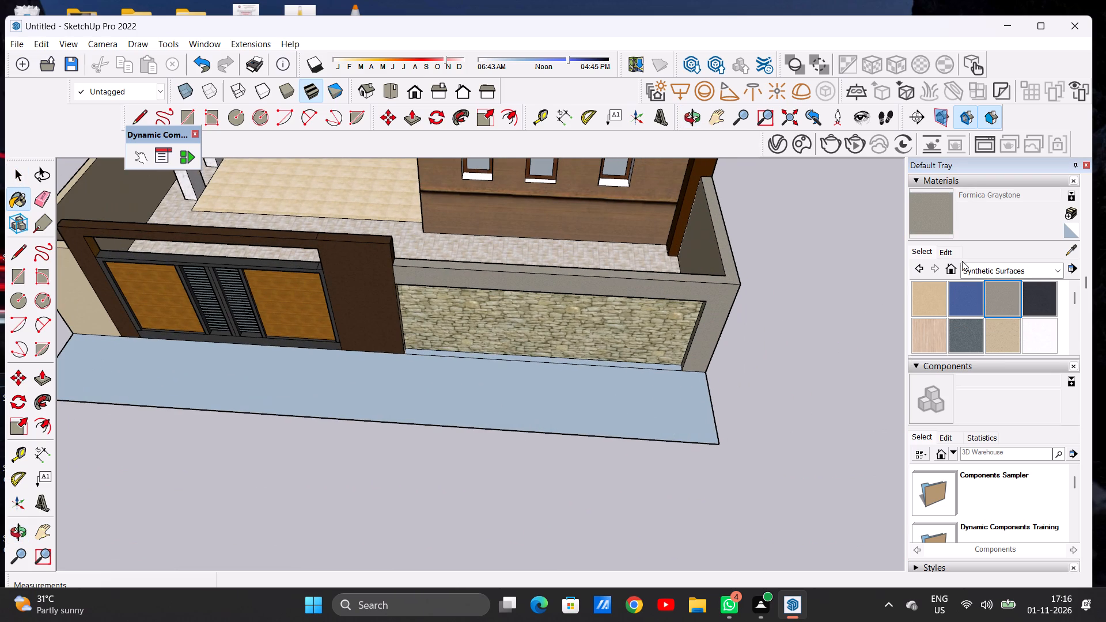
{"action": "left_click", "coordinate": [965, 270]}
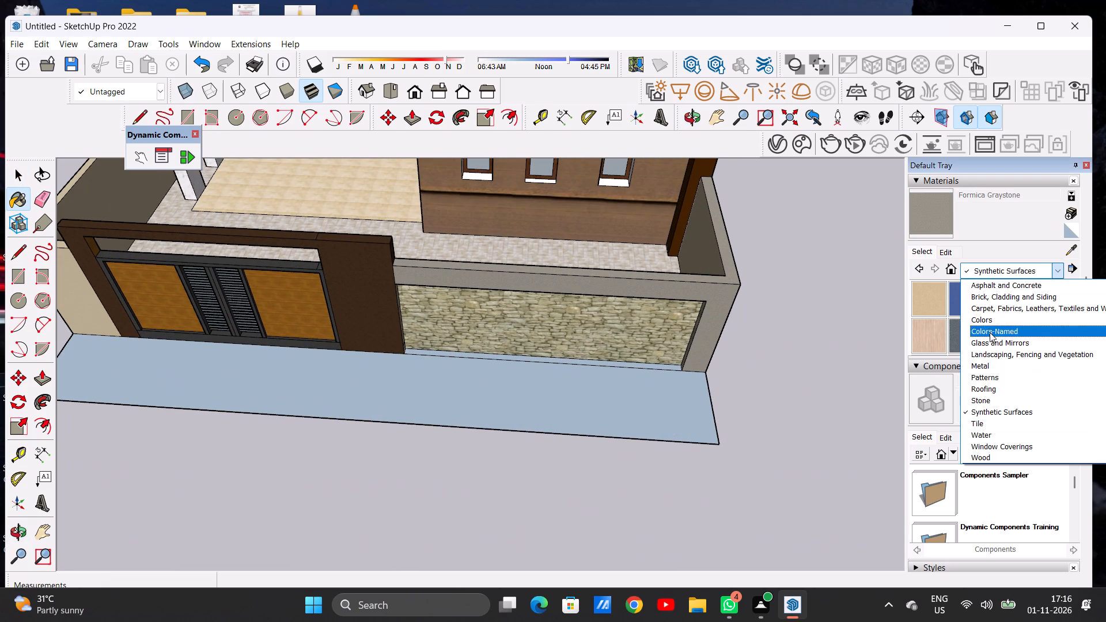
{"action": "left_click", "coordinate": [991, 426]}
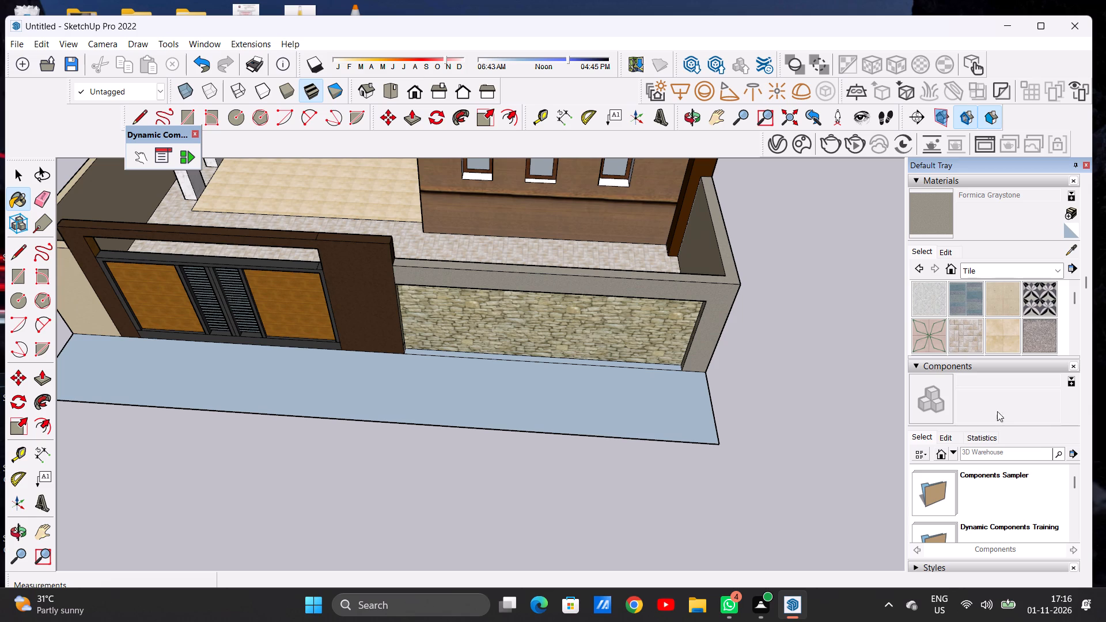
{"action": "scroll", "coordinate": [985, 325], "scroll_direction": "down", "scroll_amount": 1}
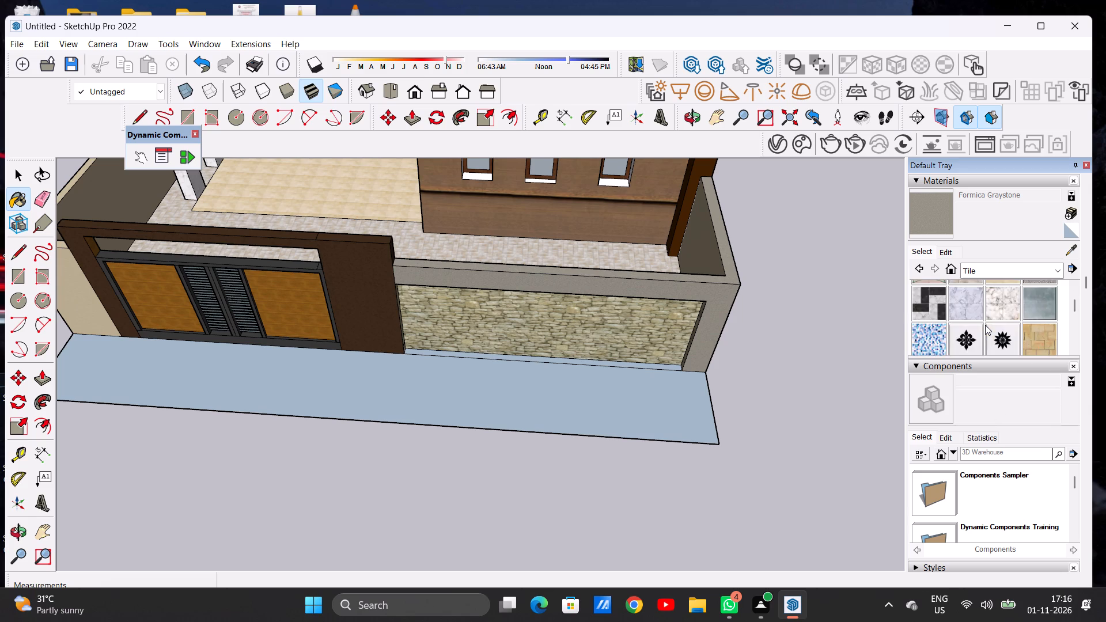
{"action": "scroll", "coordinate": [985, 325], "scroll_direction": "down", "scroll_amount": 4}
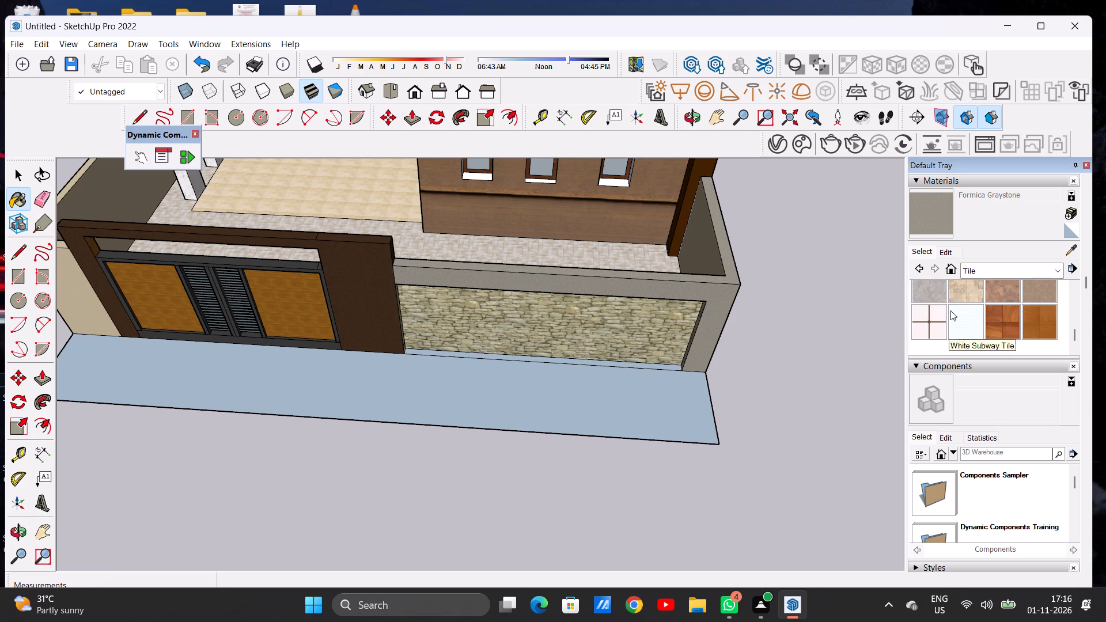
{"action": "left_click", "coordinate": [929, 290]}
{"action": "left_click", "coordinate": [672, 407]}
Paint the narrow ground sliver at the foot of the stone cladding with Tile Travertine 2 inch.
{"action": "scroll", "coordinate": [672, 419], "scroll_direction": "up", "scroll_amount": 13}
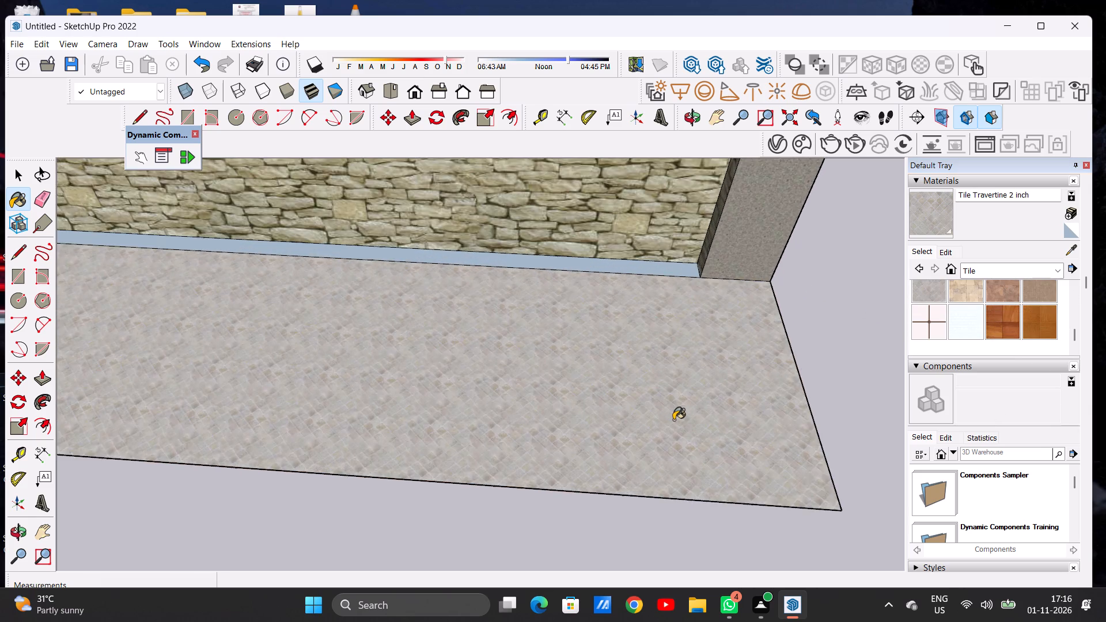
{"action": "scroll", "coordinate": [673, 420], "scroll_direction": "up", "scroll_amount": 10}
{"action": "scroll", "coordinate": [679, 419], "scroll_direction": "down", "scroll_amount": 5}
{"action": "scroll", "coordinate": [689, 419], "scroll_direction": "up", "scroll_amount": 1}
{"action": "scroll", "coordinate": [691, 418], "scroll_direction": "down", "scroll_amount": 17}
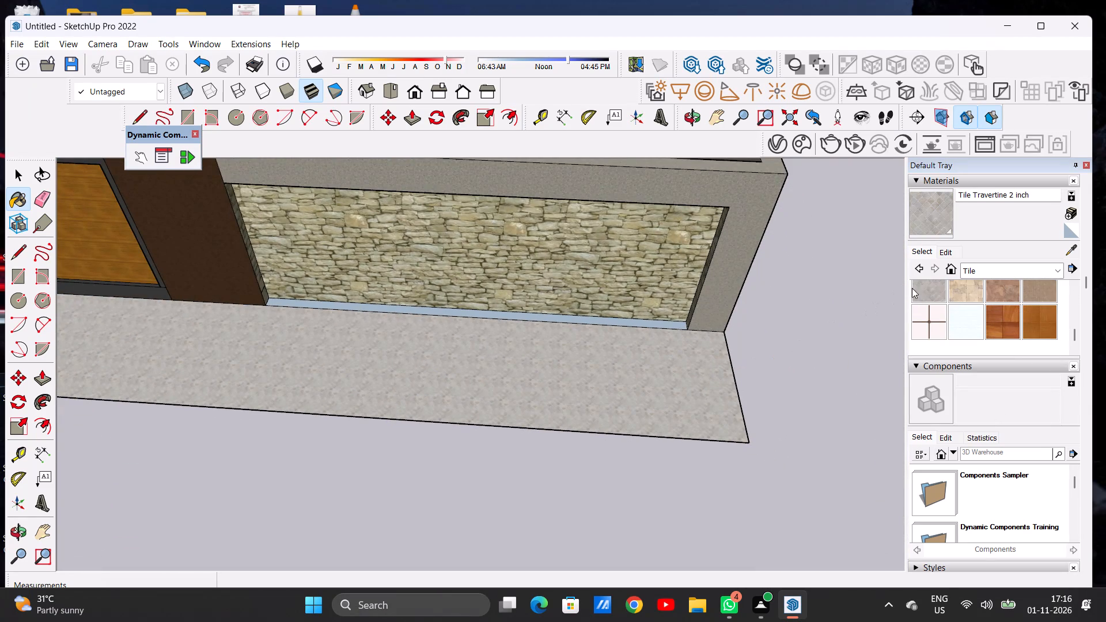
{"action": "scroll", "coordinate": [669, 331], "scroll_direction": "up", "scroll_amount": 2}
{"action": "scroll", "coordinate": [669, 331], "scroll_direction": "down", "scroll_amount": 1}
{"action": "scroll", "coordinate": [669, 331], "scroll_direction": "up", "scroll_amount": 8}
{"action": "left_click", "coordinate": [669, 320]}
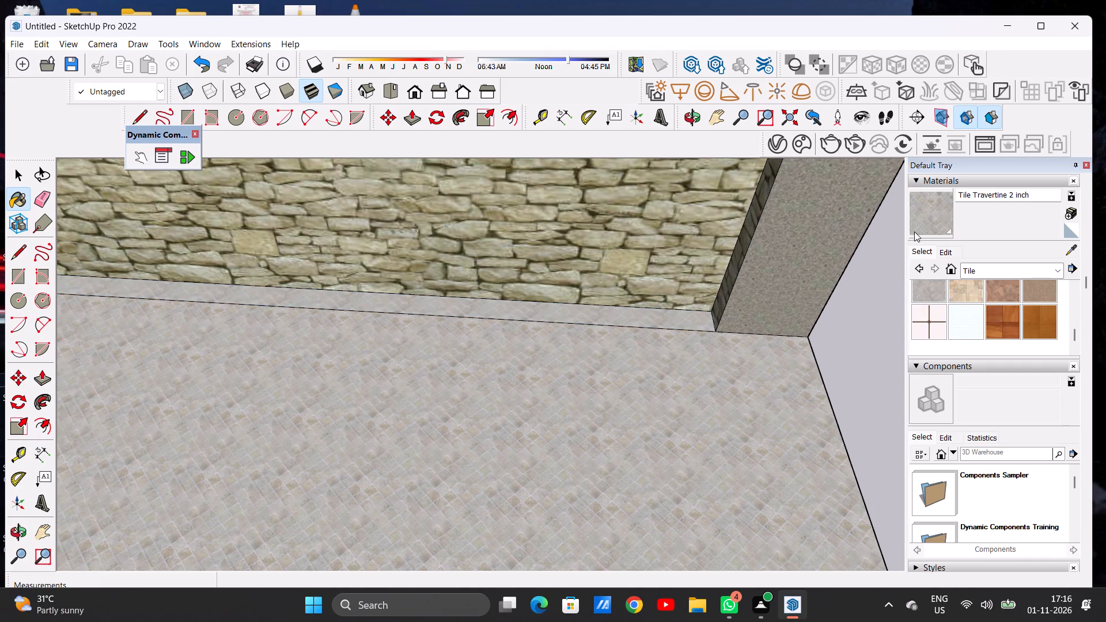
Set the Tile Travertine 2 inch texture size to 5' by 5'.
{"action": "left_click", "coordinate": [946, 255]}
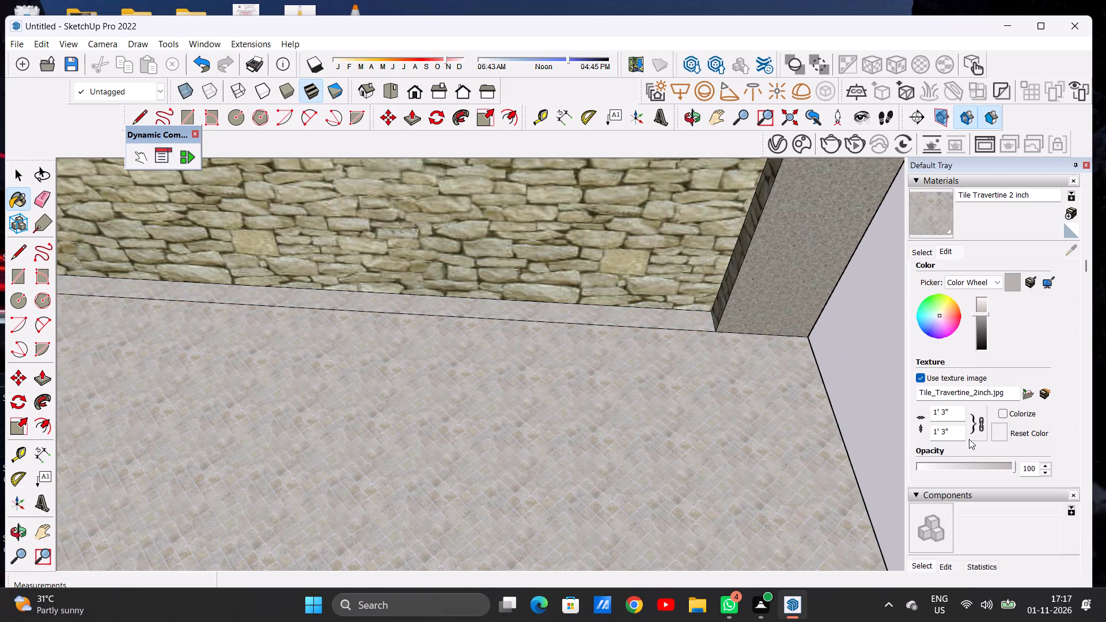
{"action": "left_click", "coordinate": [957, 426]}
{"action": "key", "text": "BackSpace"}
{"action": "key", "text": "BackSpace"}
{"action": "key", "text": "BackSpace"}
{"action": "key", "text": "BackSpace"}
{"action": "key", "text": "BackSpace"}
{"action": "key", "text": "BackSpace"}
{"action": "key", "text": "BackSpace"}
{"action": "key", "text": "BackSpace"}
{"action": "key", "text": "BackSpace"}
{"action": "key", "text": "BackSpace"}
{"action": "key", "text": "BackSpace"}
{"action": "key", "text": "BackSpace"}
{"action": "key", "text": "BackSpace"}
{"action": "key", "text": "BackSpace"}
{"action": "key", "text": "BackSpace"}
{"action": "key", "text": "BackSpace"}
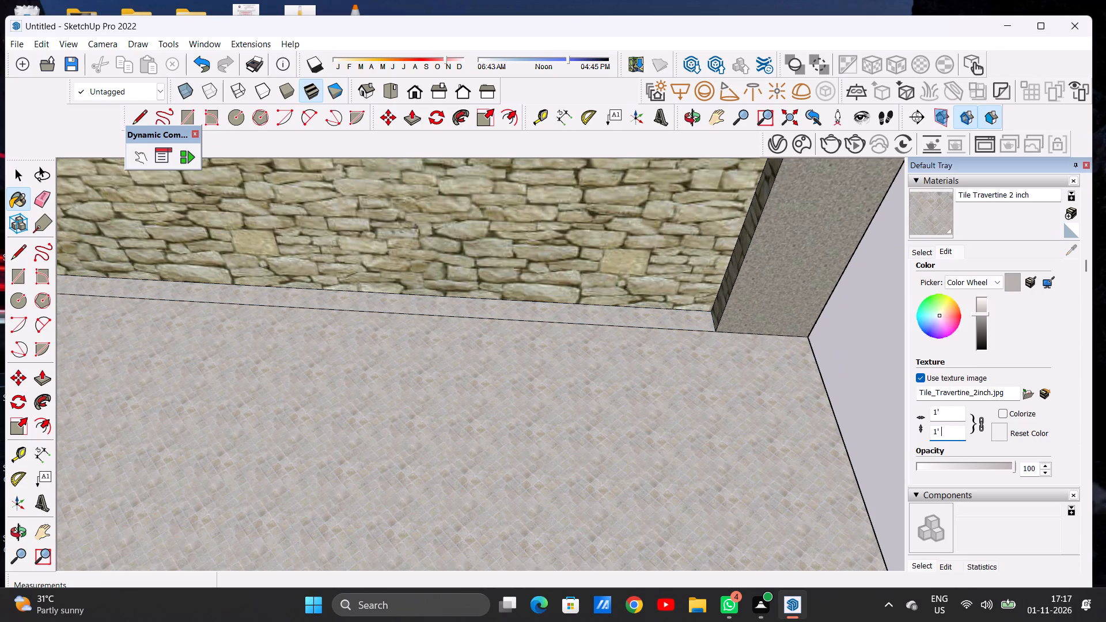
{"action": "type", "text": "5'"}
{"action": "key", "text": "Return"}
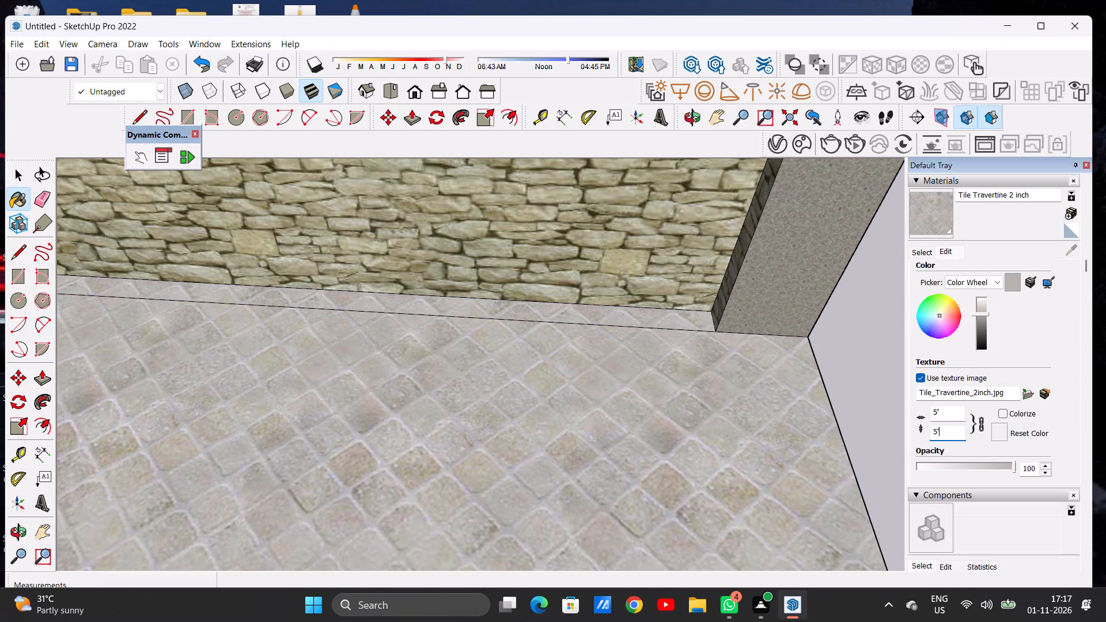
Examine the paved ground strip and the whole building from the front and from above.
{"action": "scroll", "coordinate": [462, 397], "scroll_direction": "down", "scroll_amount": 11}
{"action": "scroll", "coordinate": [683, 341], "scroll_direction": "up", "scroll_amount": 1}
{"action": "scroll", "coordinate": [683, 342], "scroll_direction": "down", "scroll_amount": 5}
{"action": "scroll", "coordinate": [685, 347], "scroll_direction": "up", "scroll_amount": 1}
{"action": "scroll", "coordinate": [685, 348], "scroll_direction": "down", "scroll_amount": 3}
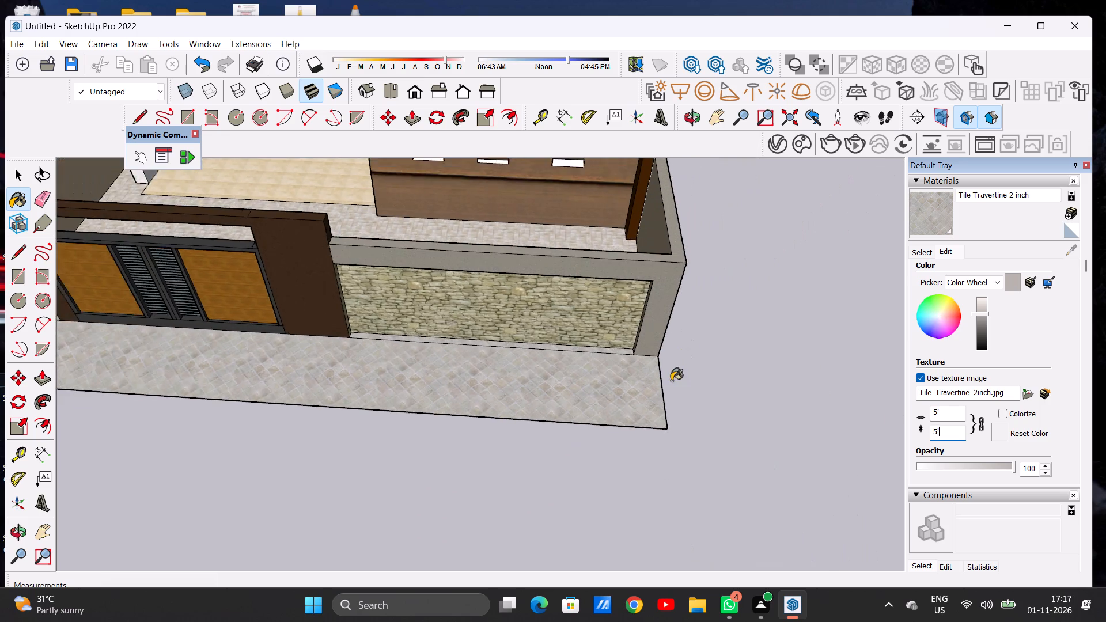
{"action": "scroll", "coordinate": [671, 381], "scroll_direction": "down", "scroll_amount": 4}
{"action": "middle_click_drag", "start_coordinate": [619, 414], "coordinate": [619, 404]}
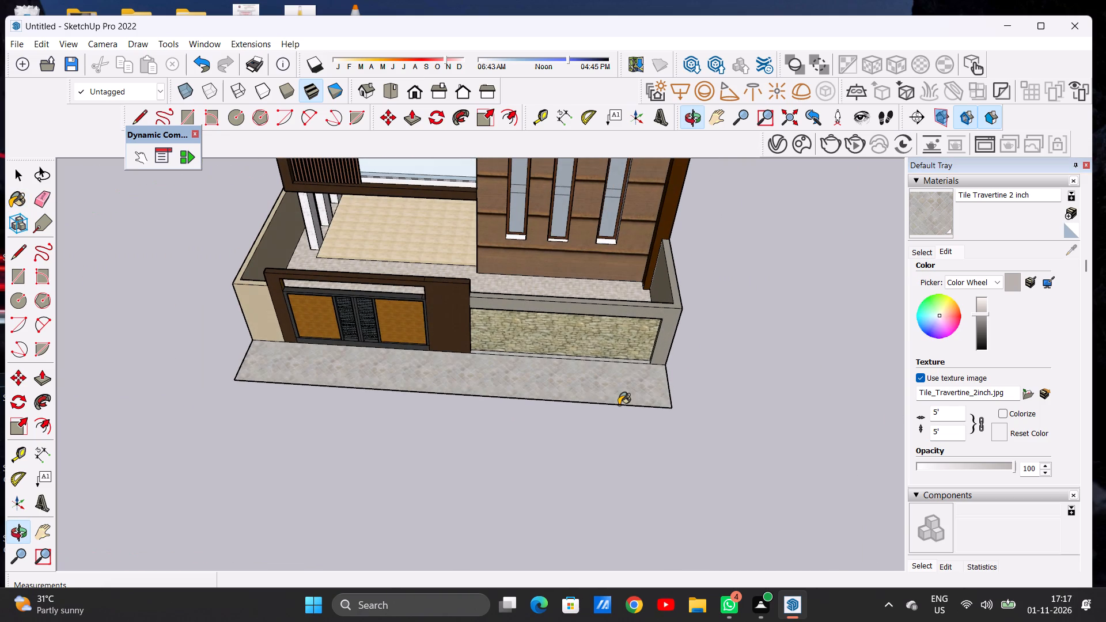
{"action": "key", "text": "space"}
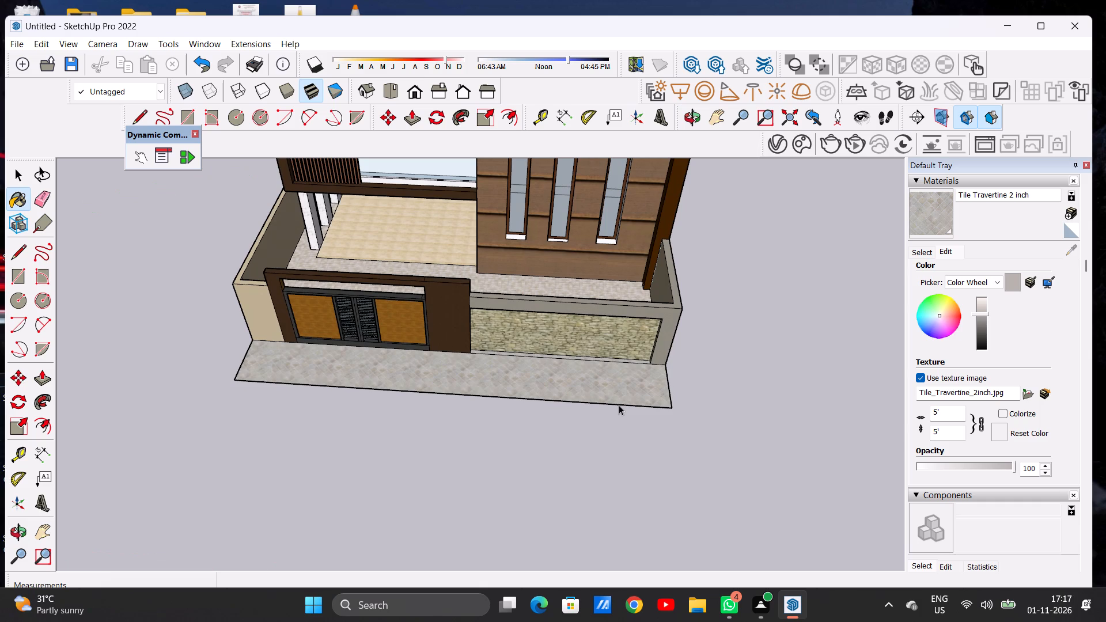
{"action": "scroll", "coordinate": [619, 405], "scroll_direction": "down", "scroll_amount": 11}
{"action": "middle_click_drag", "start_coordinate": [584, 393], "coordinate": [591, 279]}
{"action": "scroll", "coordinate": [599, 389], "scroll_direction": "up", "scroll_amount": 4}
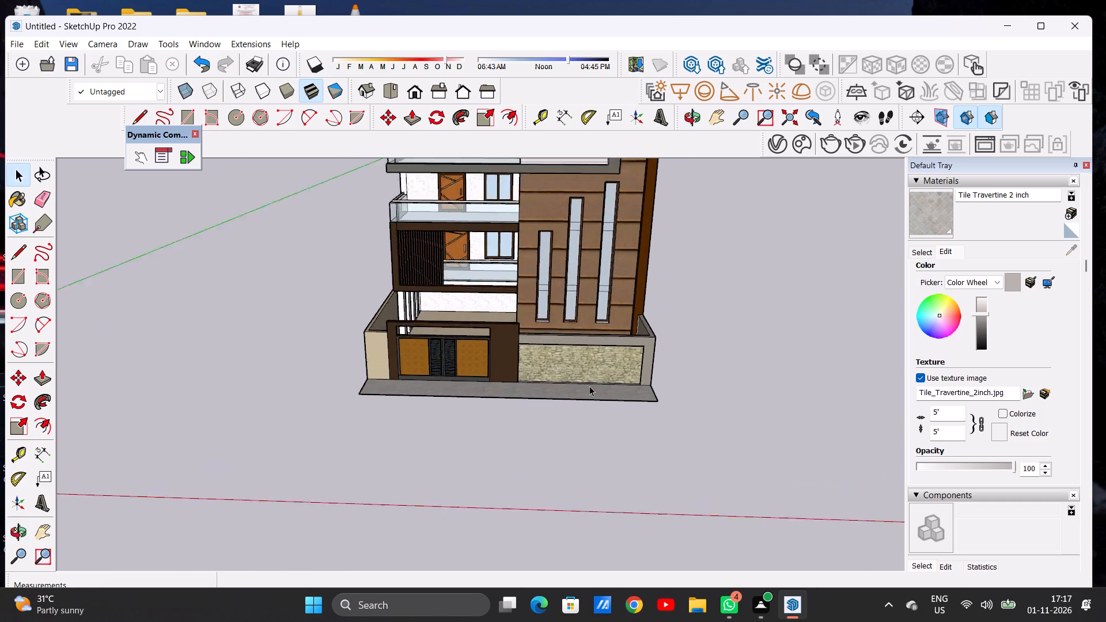
{"action": "scroll", "coordinate": [589, 386], "scroll_direction": "up", "scroll_amount": 9}
{"action": "middle_click_drag", "start_coordinate": [611, 384], "coordinate": [604, 370]}
{"action": "scroll", "coordinate": [604, 371], "scroll_direction": "down", "scroll_amount": 5}
{"action": "middle_click_drag", "start_coordinate": [612, 362], "coordinate": [611, 355]}
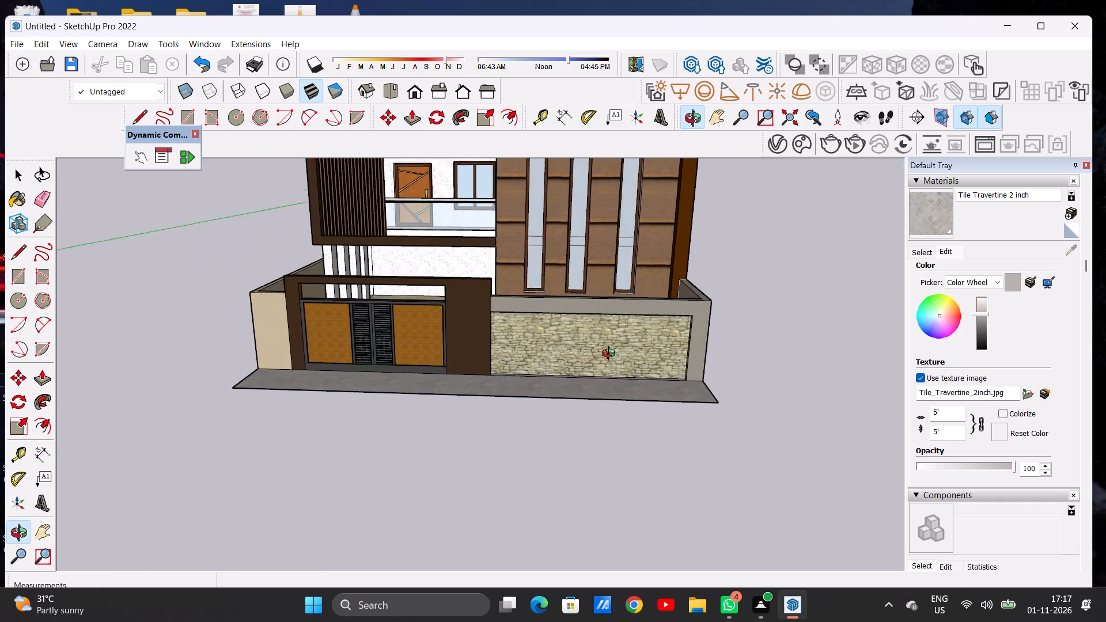
{"action": "middle_click_drag", "start_coordinate": [611, 355], "coordinate": [617, 335]}
{"action": "scroll", "coordinate": [617, 335], "scroll_direction": "up", "scroll_amount": 4}
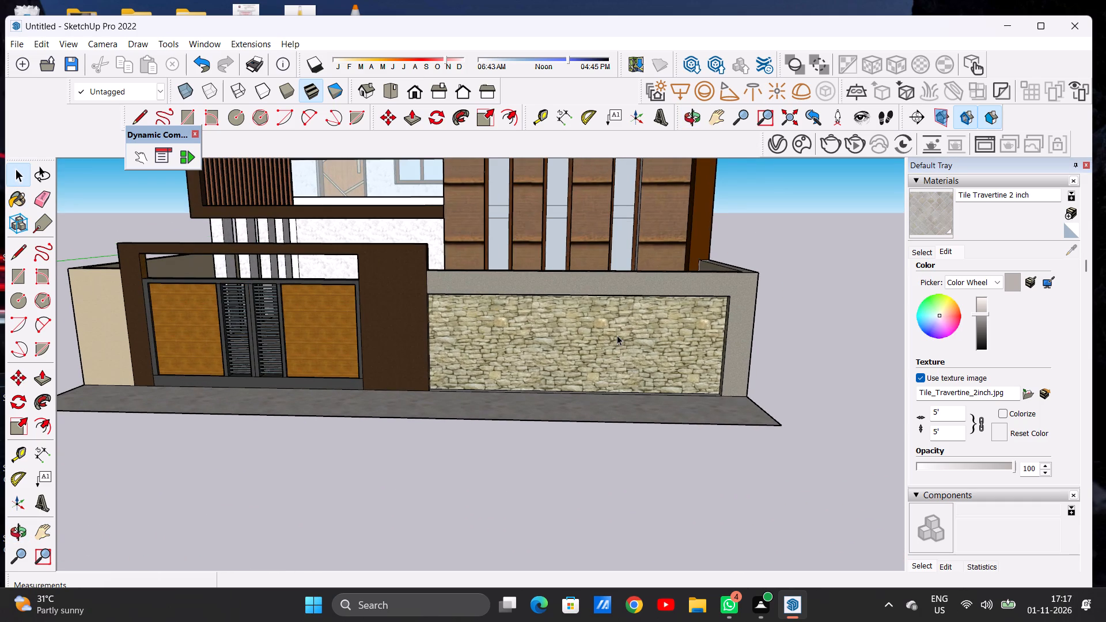
{"action": "scroll", "coordinate": [590, 352], "scroll_direction": "down", "scroll_amount": 2}
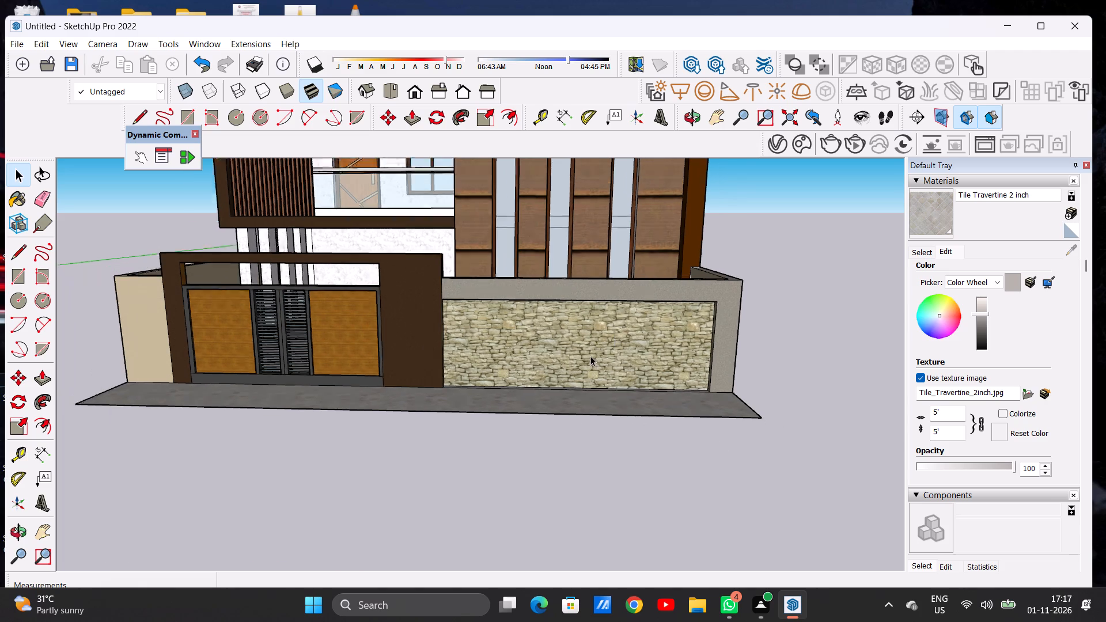
{"action": "scroll", "coordinate": [590, 356], "scroll_direction": "down", "scroll_amount": 3}
{"action": "middle_click_drag", "start_coordinate": [585, 357], "coordinate": [587, 330]}
{"action": "scroll", "coordinate": [567, 334], "scroll_direction": "down", "scroll_amount": 7}
{"action": "middle_click_drag", "start_coordinate": [562, 336], "coordinate": [573, 450]}
{"action": "middle_click_drag", "start_coordinate": [532, 419], "coordinate": [531, 474]}
{"action": "scroll", "coordinate": [414, 349], "scroll_direction": "down", "scroll_amount": 6}
{"action": "middle_click_drag", "start_coordinate": [491, 377], "coordinate": [479, 458]}
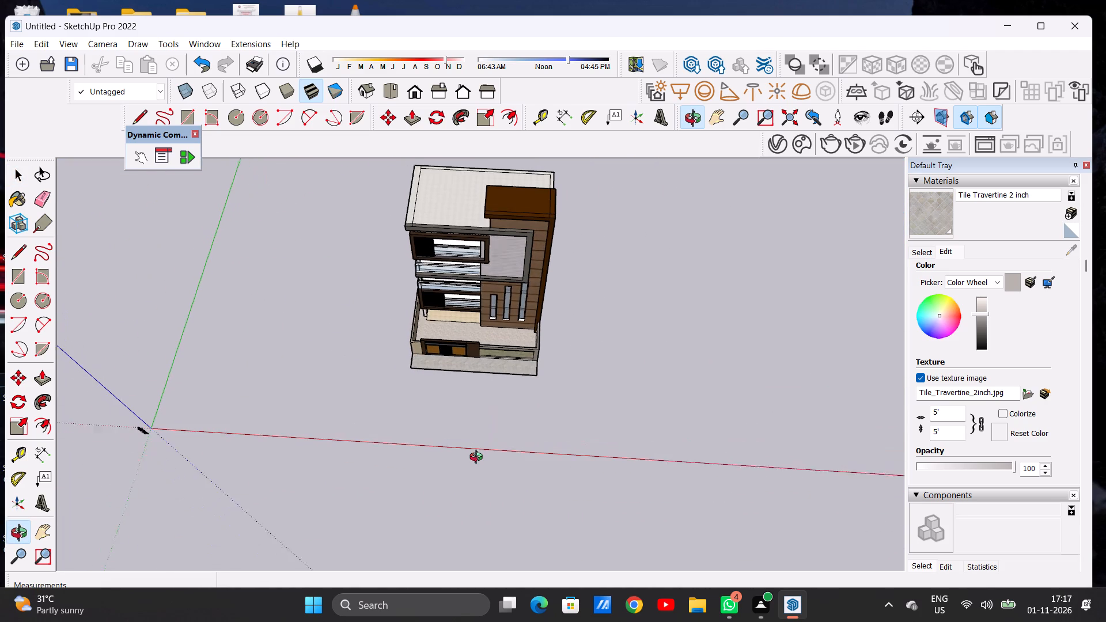
{"action": "middle_click_drag", "start_coordinate": [479, 458], "coordinate": [474, 460]}
{"action": "scroll", "coordinate": [455, 381], "scroll_direction": "up", "scroll_amount": 1}
{"action": "scroll", "coordinate": [455, 381], "scroll_direction": "down", "scroll_amount": 1}
{"action": "scroll", "coordinate": [455, 381], "scroll_direction": "up", "scroll_amount": 1}
{"action": "scroll", "coordinate": [455, 381], "scroll_direction": "down", "scroll_amount": 1}
{"action": "scroll", "coordinate": [455, 381], "scroll_direction": "up", "scroll_amount": 6}
{"action": "middle_click_drag", "start_coordinate": [441, 374], "coordinate": [452, 398]}
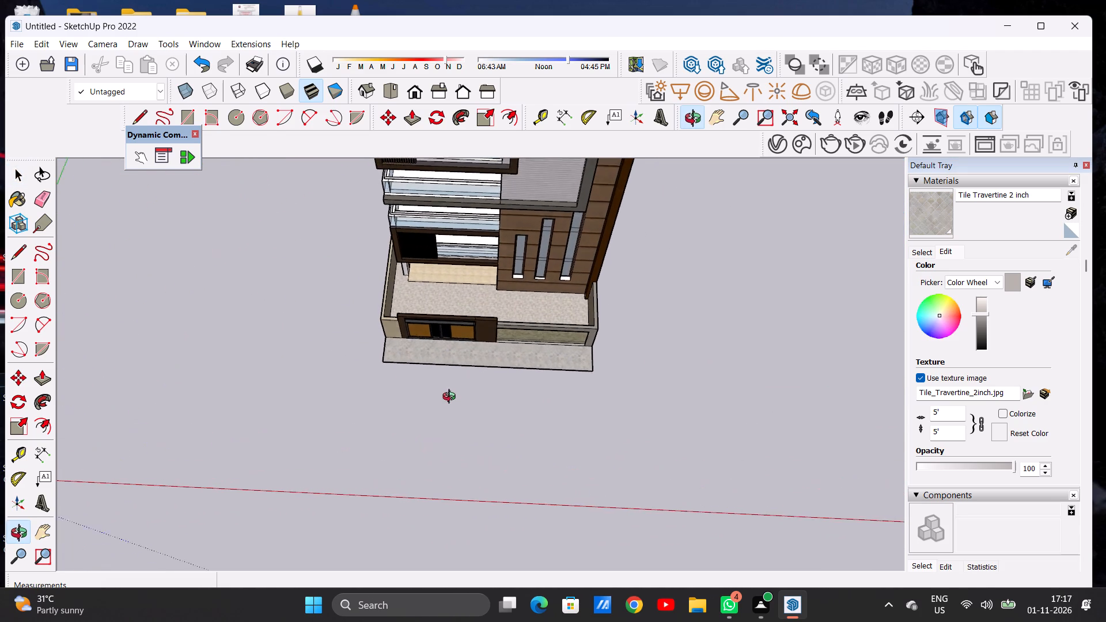
{"action": "middle_click_drag", "start_coordinate": [452, 398], "coordinate": [452, 400]}
{"action": "scroll", "coordinate": [458, 361], "scroll_direction": "up", "scroll_amount": 5}
{"action": "scroll", "coordinate": [459, 356], "scroll_direction": "down", "scroll_amount": 1}
{"action": "scroll", "coordinate": [459, 356], "scroll_direction": "up", "scroll_amount": 3}
{"action": "key", "text": "r"}
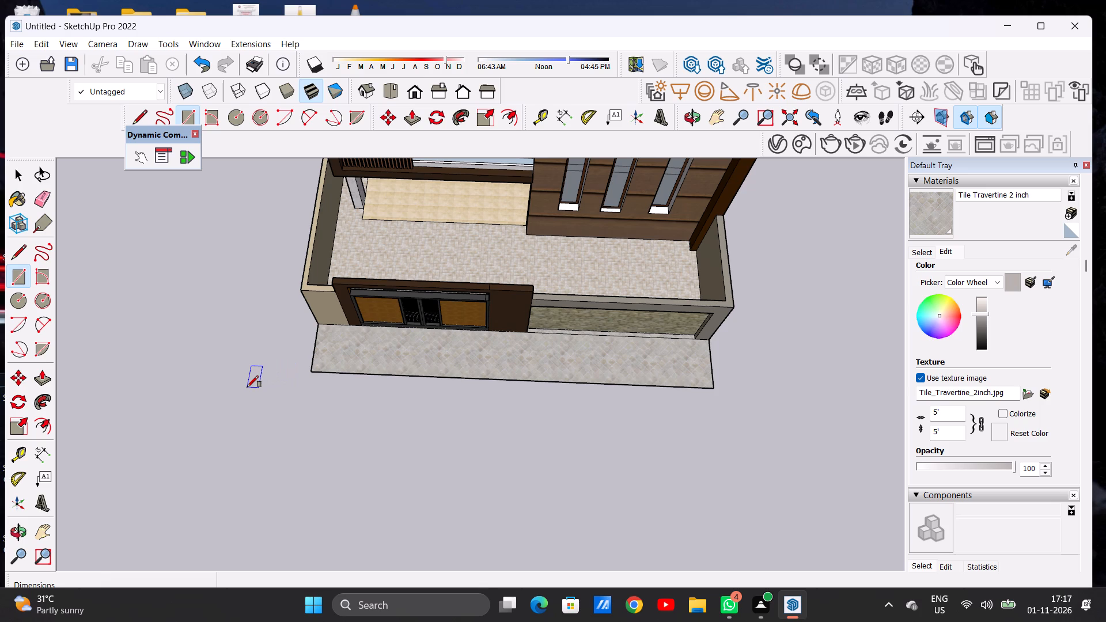
{"action": "key", "text": "space"}
Draw a road rectangle about 68' 8" by 16' on the ground in front of the paved strip.
{"action": "scroll", "coordinate": [425, 339], "scroll_direction": "down", "scroll_amount": 14}
{"action": "middle_click_drag", "start_coordinate": [483, 384], "coordinate": [489, 285]}
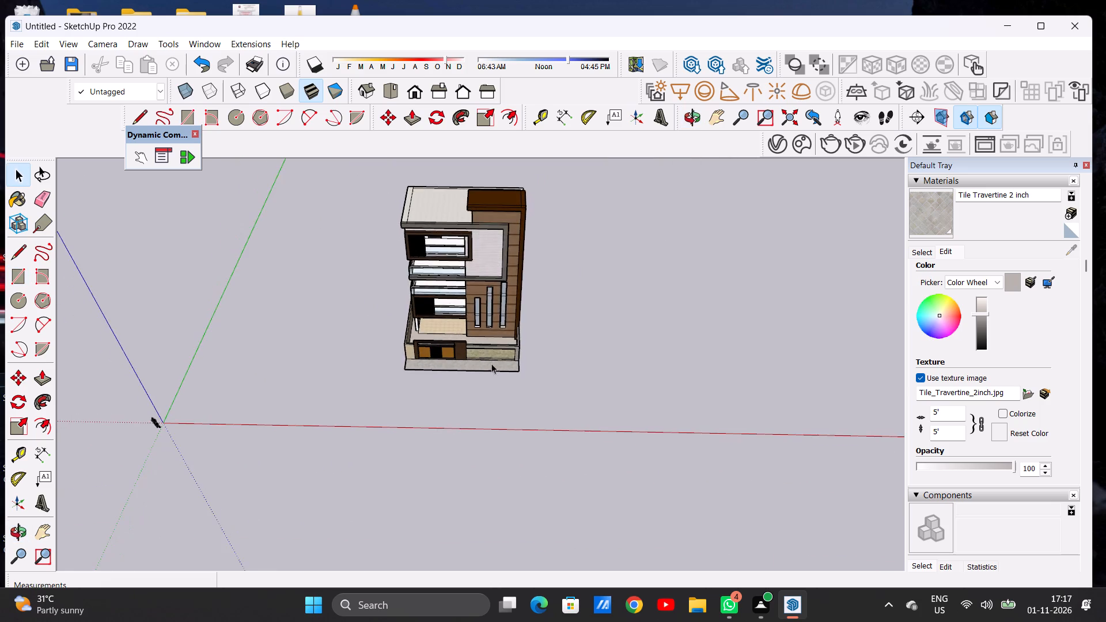
{"action": "scroll", "coordinate": [492, 364], "scroll_direction": "up", "scroll_amount": 7}
{"action": "middle_click_drag", "start_coordinate": [498, 395], "coordinate": [497, 305]}
{"action": "scroll", "coordinate": [481, 308], "scroll_direction": "up", "scroll_amount": 4}
{"action": "scroll", "coordinate": [482, 312], "scroll_direction": "down", "scroll_amount": 1}
{"action": "scroll", "coordinate": [482, 315], "scroll_direction": "up", "scroll_amount": 5}
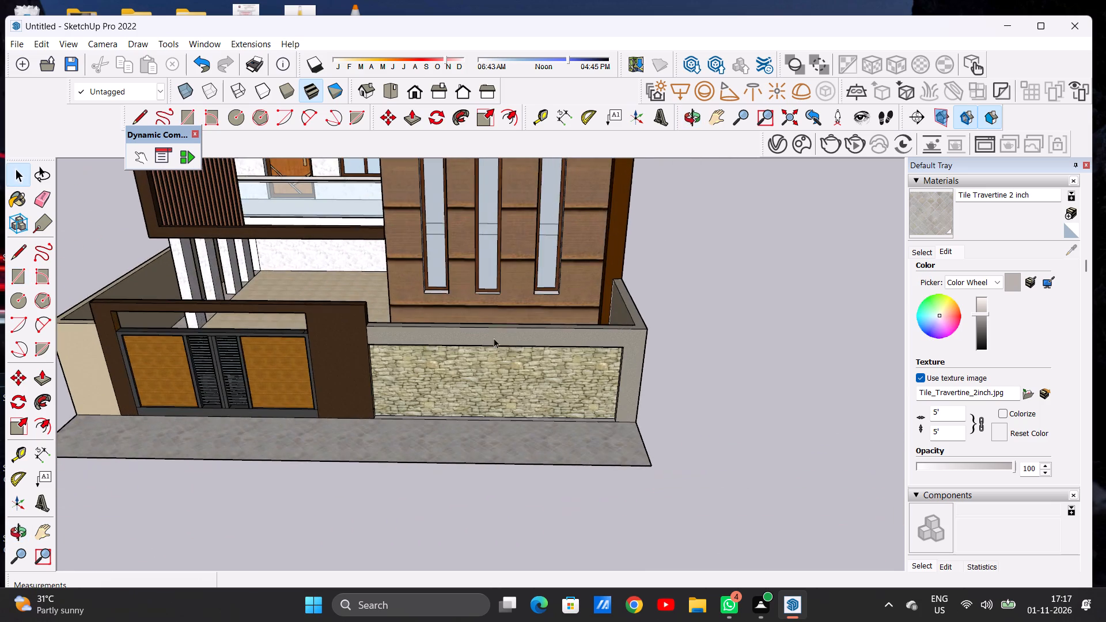
{"action": "scroll", "coordinate": [528, 335], "scroll_direction": "down", "scroll_amount": 13}
{"action": "middle_click_drag", "start_coordinate": [516, 367], "coordinate": [518, 463]}
{"action": "scroll", "coordinate": [513, 392], "scroll_direction": "up", "scroll_amount": 2}
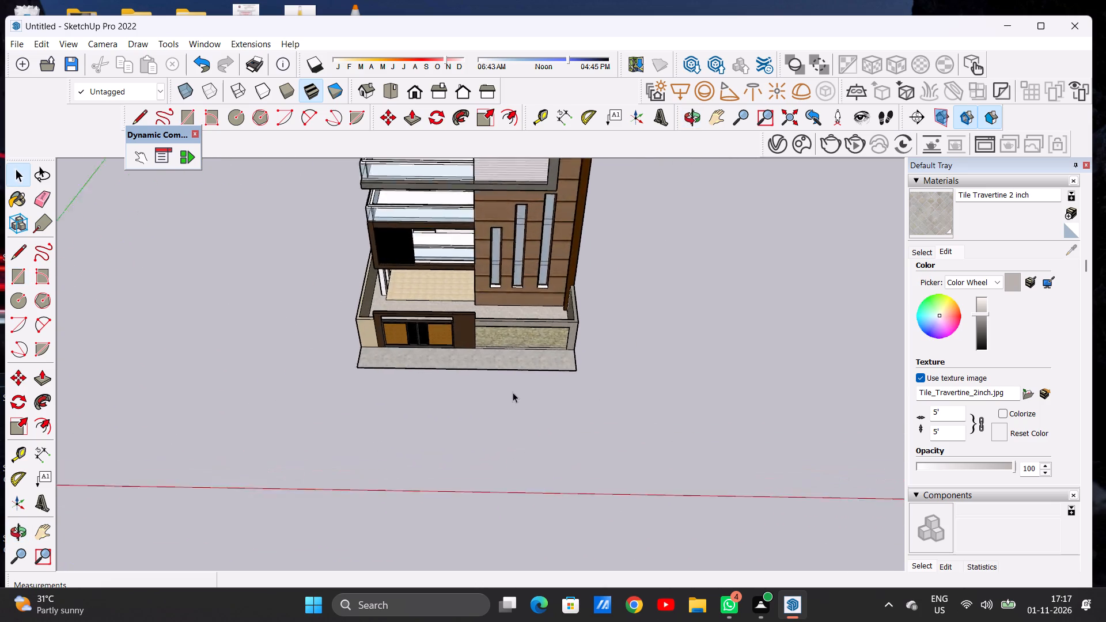
{"action": "scroll", "coordinate": [513, 392], "scroll_direction": "up", "scroll_amount": 6}
{"action": "key", "text": "r"}
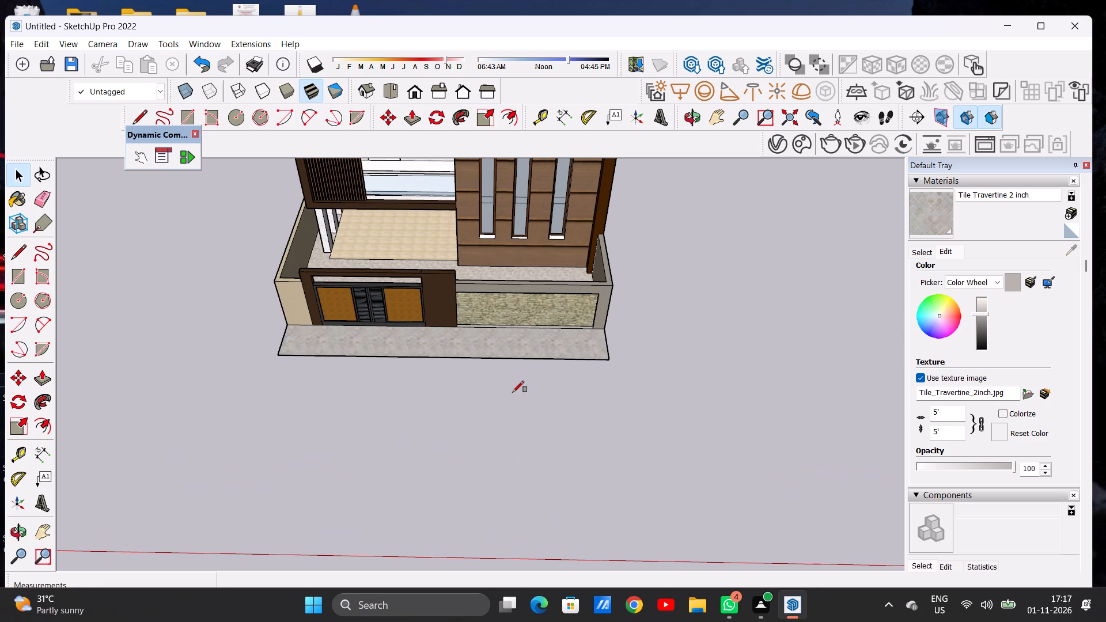
{"action": "left_click", "coordinate": [236, 359]}
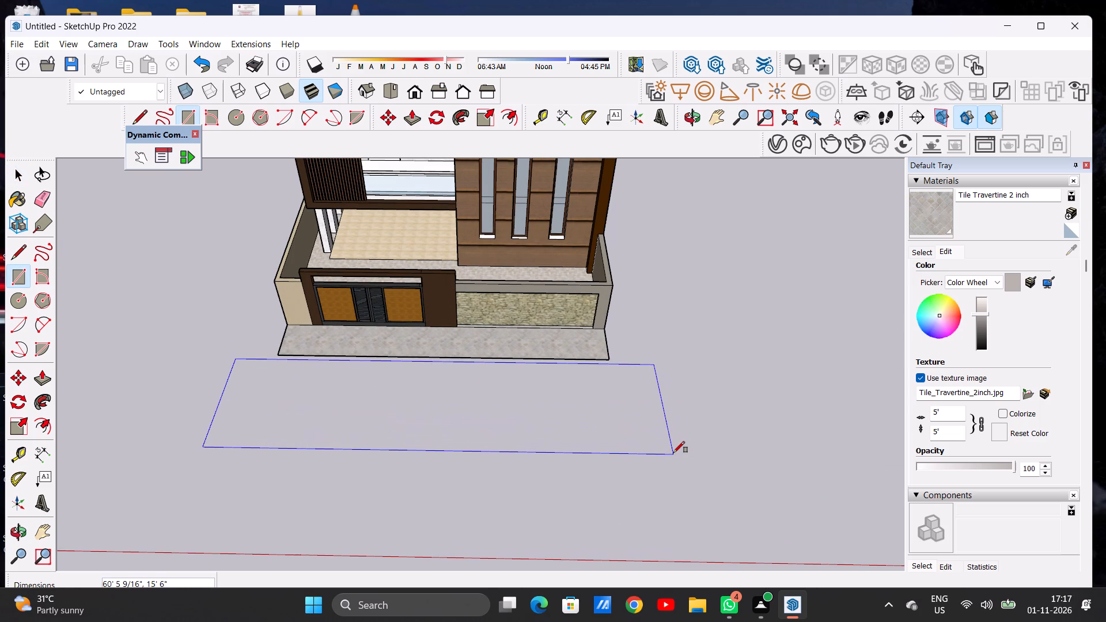
{"action": "left_click", "coordinate": [739, 458]}
{"action": "key", "text": "space"}
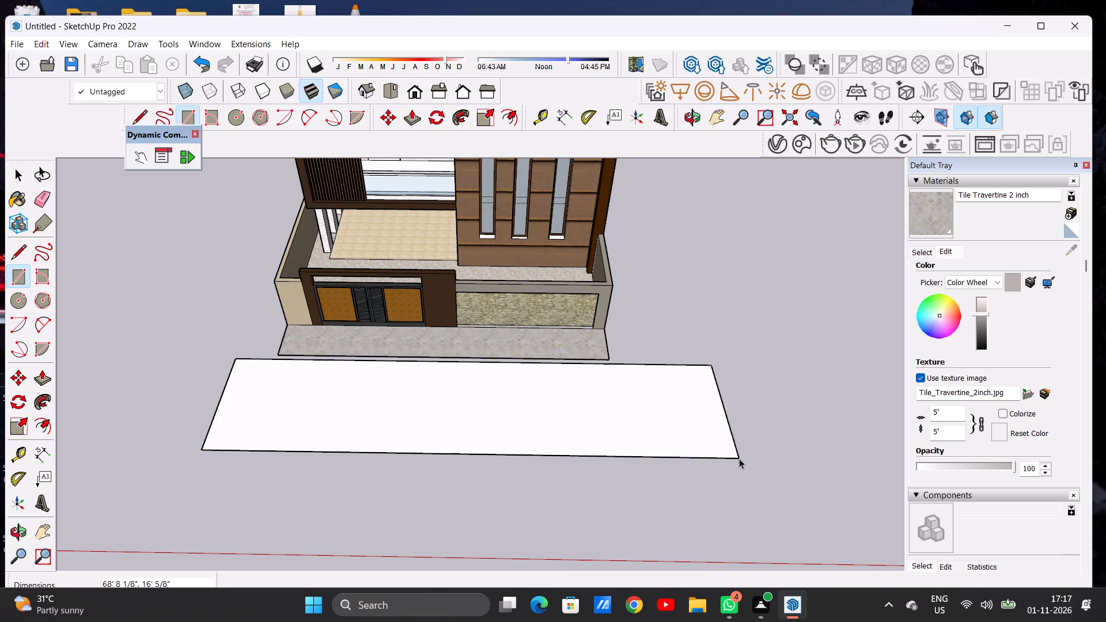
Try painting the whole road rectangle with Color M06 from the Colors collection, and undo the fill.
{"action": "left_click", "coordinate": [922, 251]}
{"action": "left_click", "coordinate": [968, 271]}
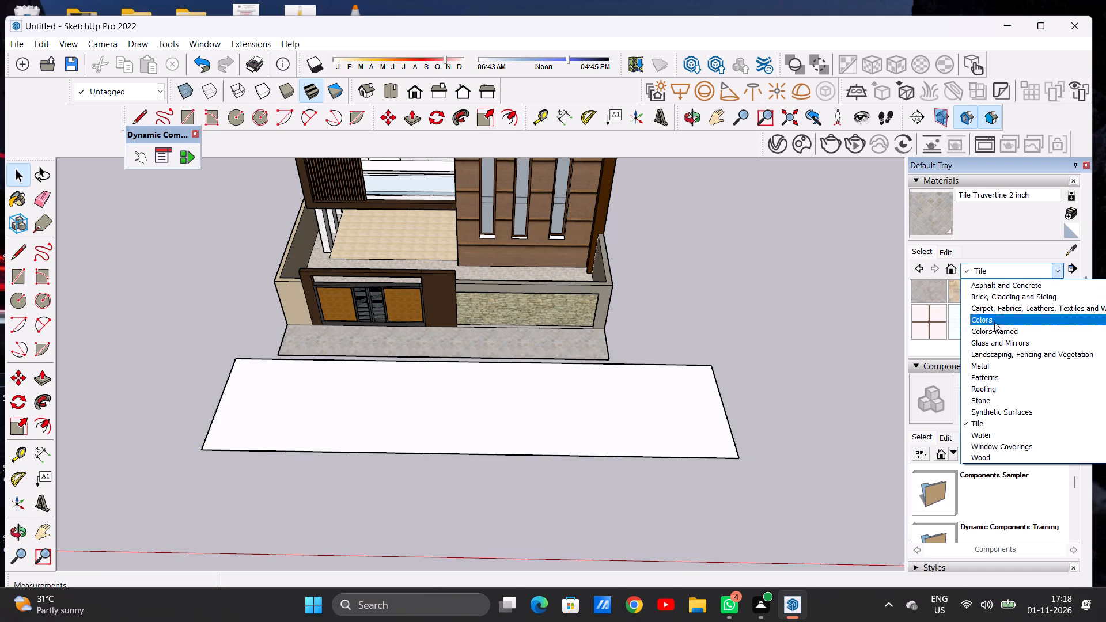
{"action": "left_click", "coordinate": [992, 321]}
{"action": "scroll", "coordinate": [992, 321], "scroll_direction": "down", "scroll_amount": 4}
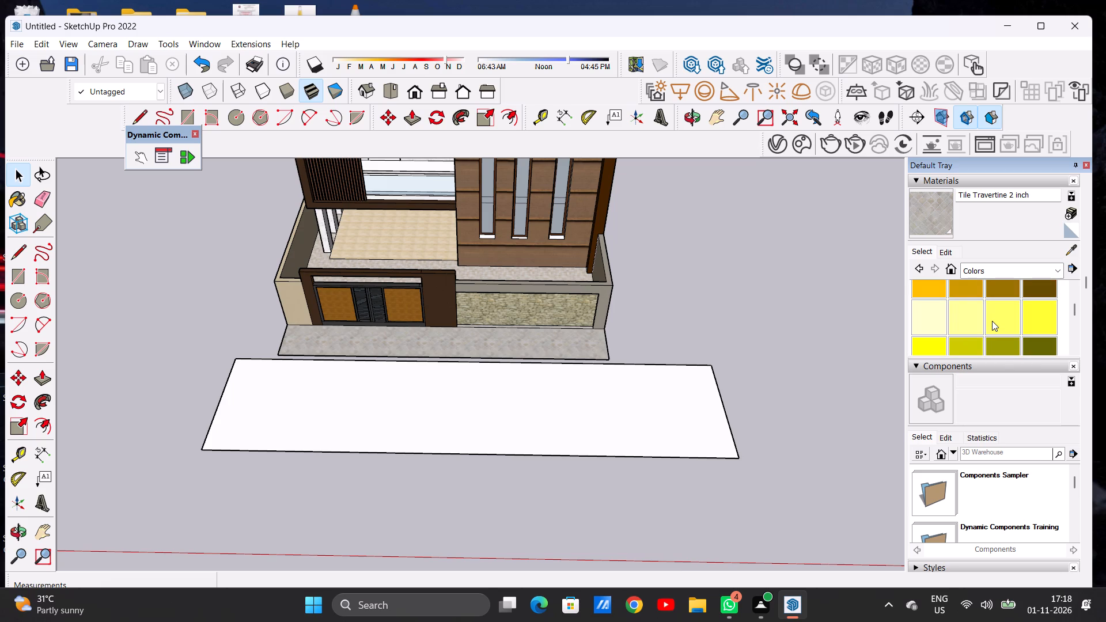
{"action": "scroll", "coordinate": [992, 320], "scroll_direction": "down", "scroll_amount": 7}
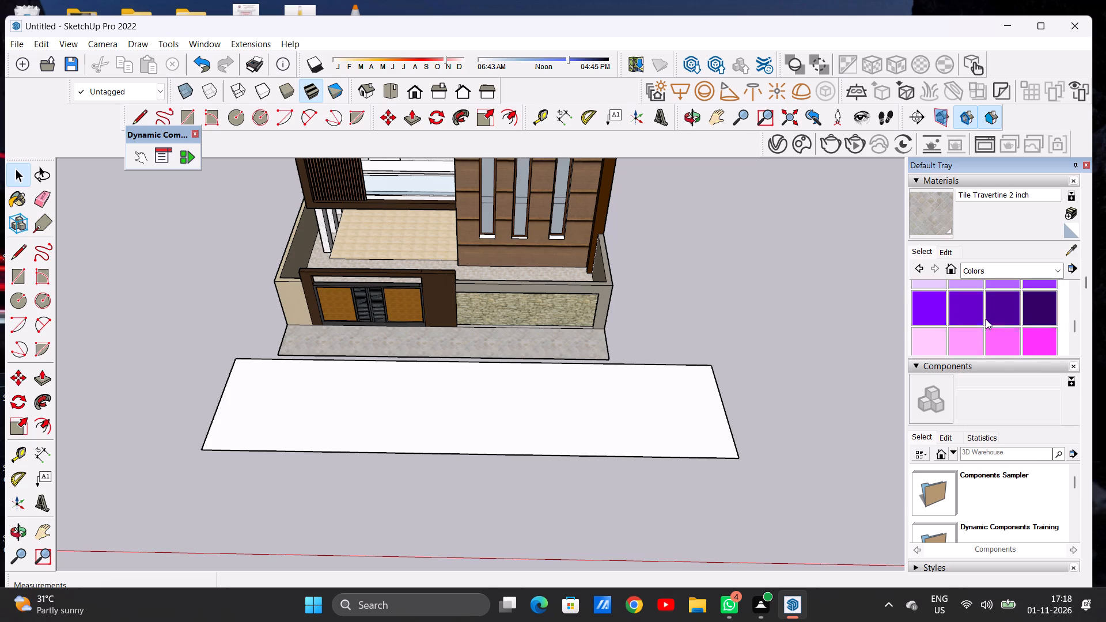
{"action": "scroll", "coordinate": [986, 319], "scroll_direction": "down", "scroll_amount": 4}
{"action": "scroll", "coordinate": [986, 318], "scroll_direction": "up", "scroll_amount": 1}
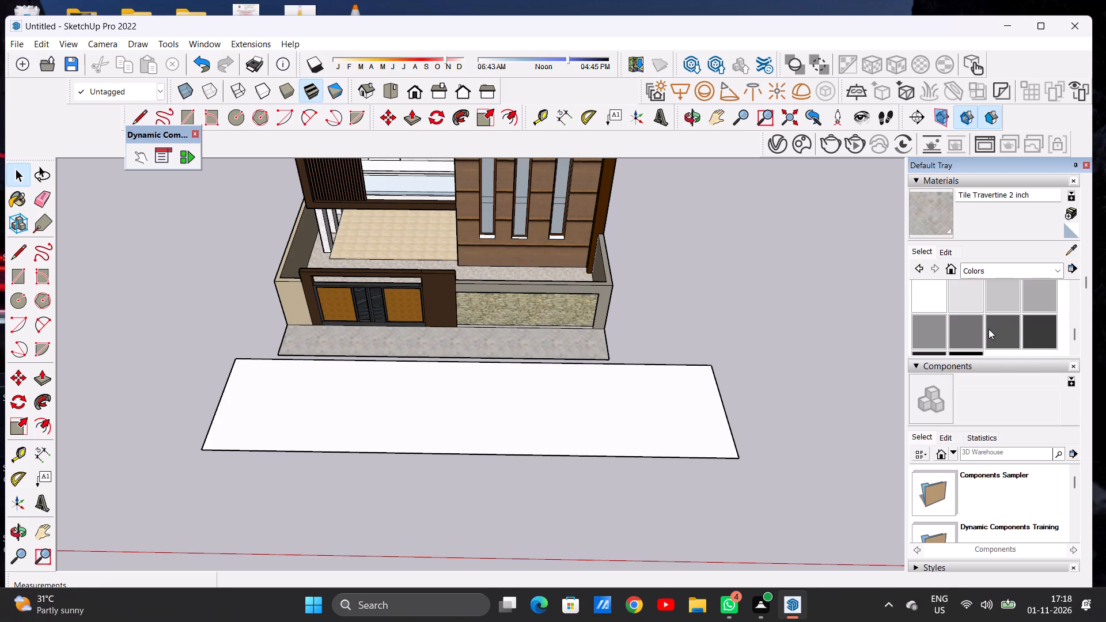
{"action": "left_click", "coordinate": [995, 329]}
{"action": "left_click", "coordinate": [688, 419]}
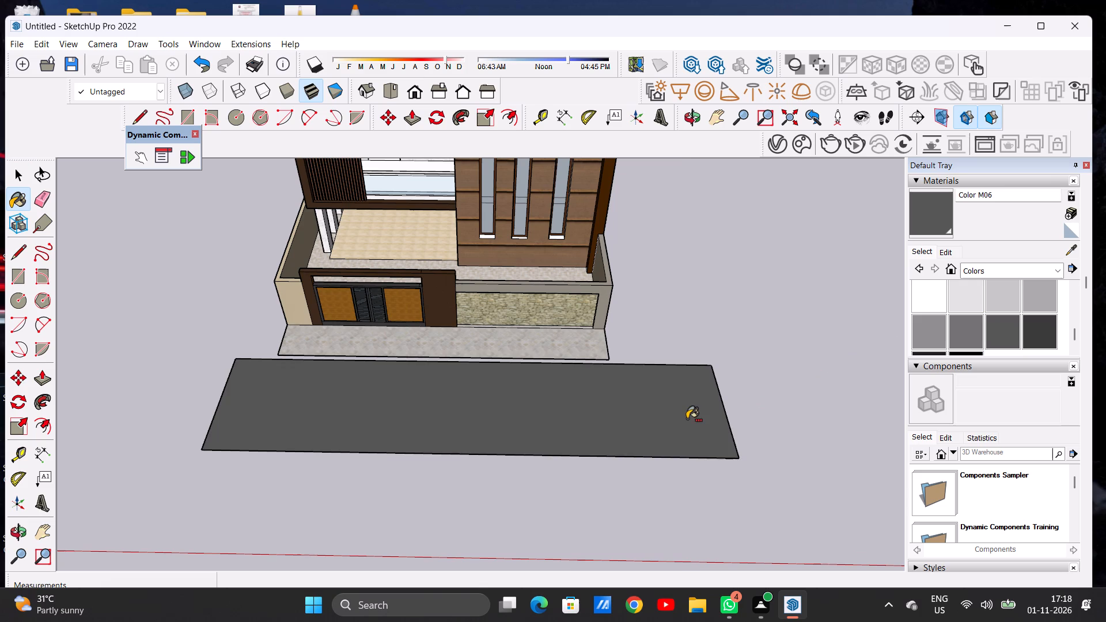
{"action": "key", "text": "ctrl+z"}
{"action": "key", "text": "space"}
Draw two lines about 68' 8" long across the road rectangle, just inside its long sides, to form narrow edge strips.
{"action": "type", "text": "L"}
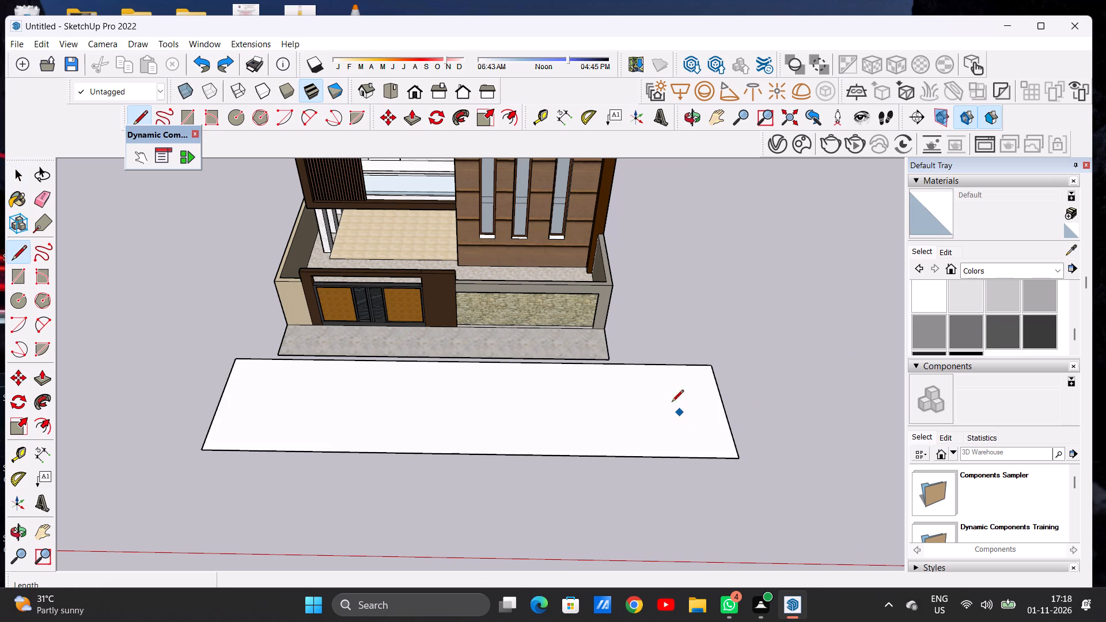
{"action": "scroll", "coordinate": [245, 368], "scroll_direction": "up", "scroll_amount": 2}
{"action": "left_click", "coordinate": [234, 366]}
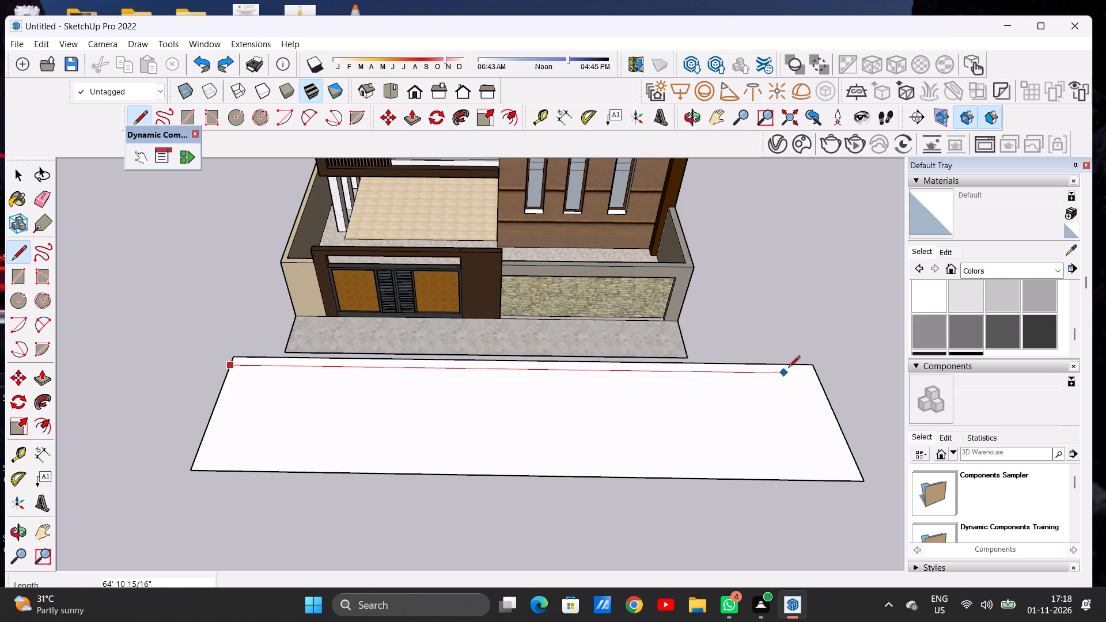
{"action": "left_click", "coordinate": [813, 377]}
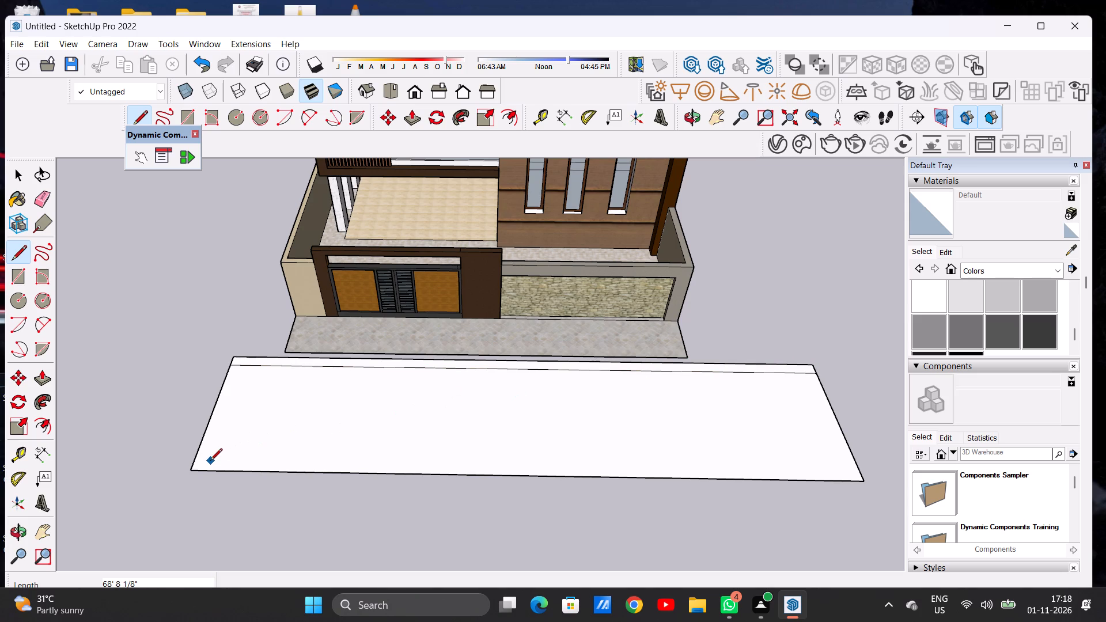
{"action": "left_click", "coordinate": [196, 460]}
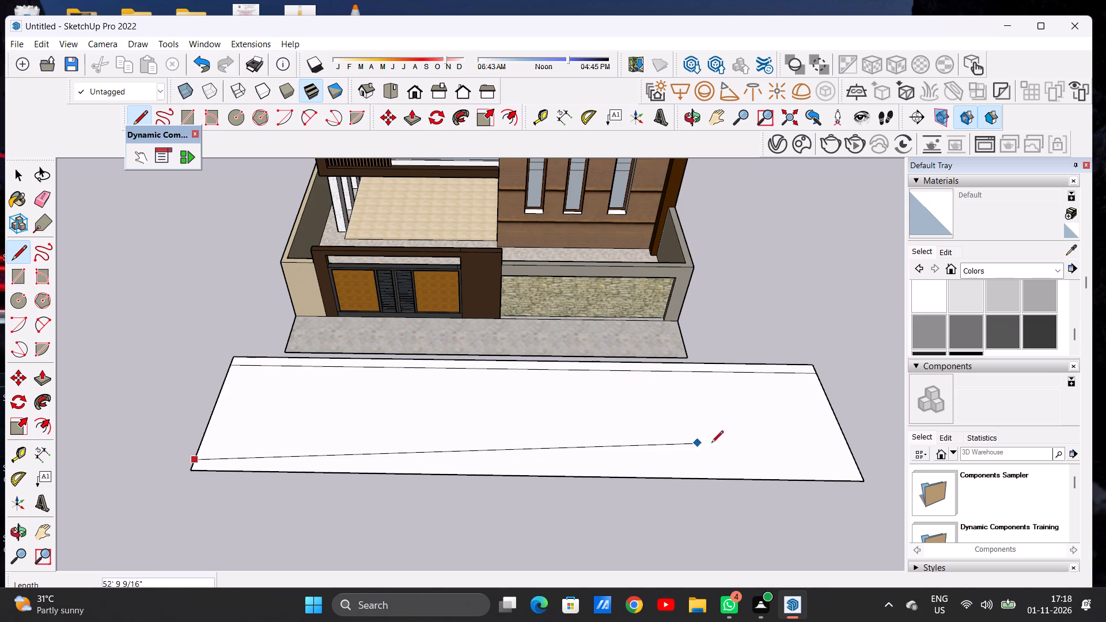
{"action": "left_click", "coordinate": [854, 467]}
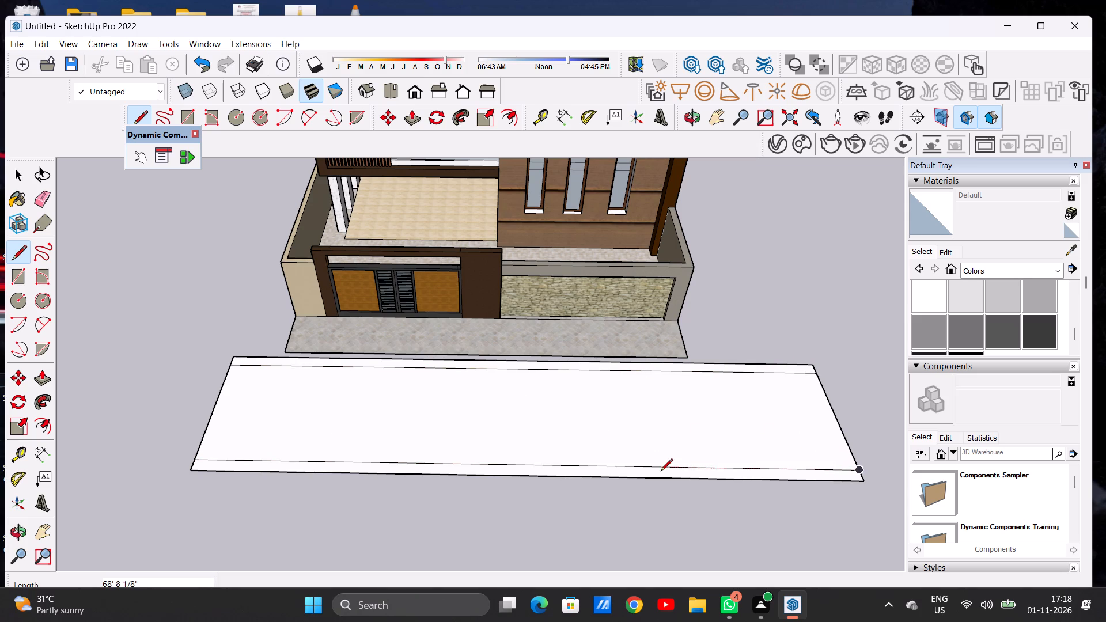
{"action": "key", "text": "space"}
Draw a lane-dash rectangle about 11' 6" by 2' near one end of the road, between the edge strips.
{"action": "key", "text": "r"}
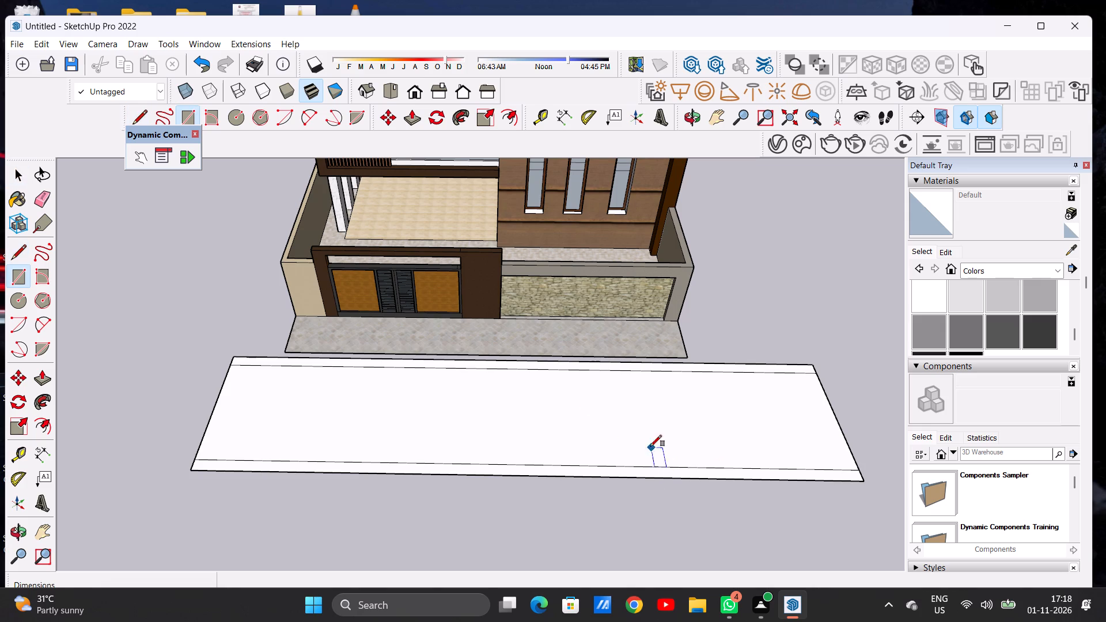
{"action": "left_click", "coordinate": [236, 390]}
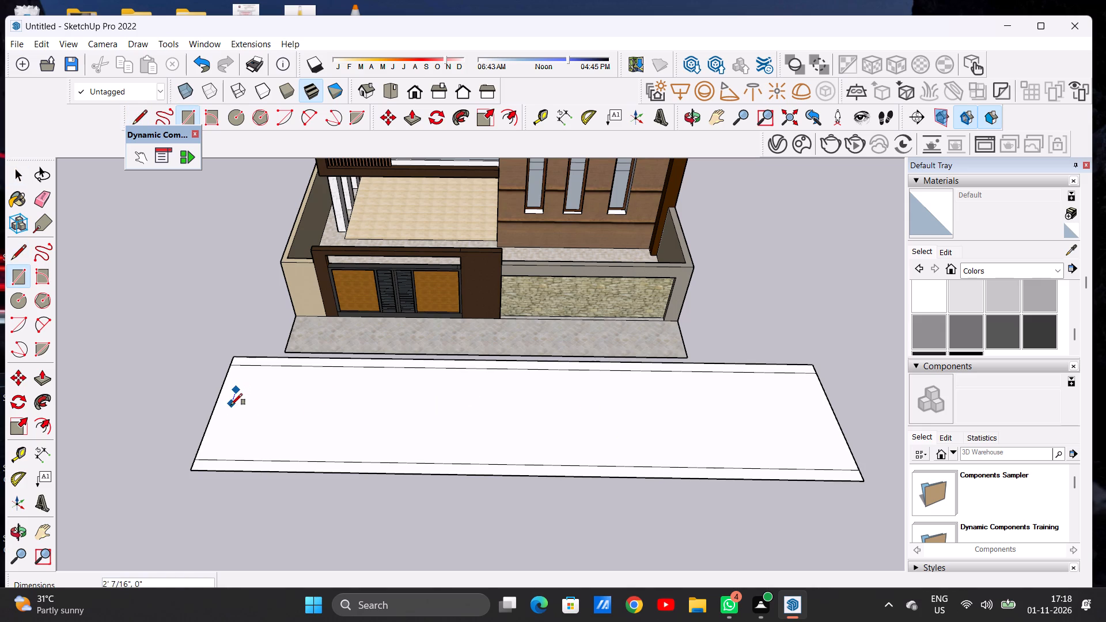
{"action": "left_click", "coordinate": [229, 409]}
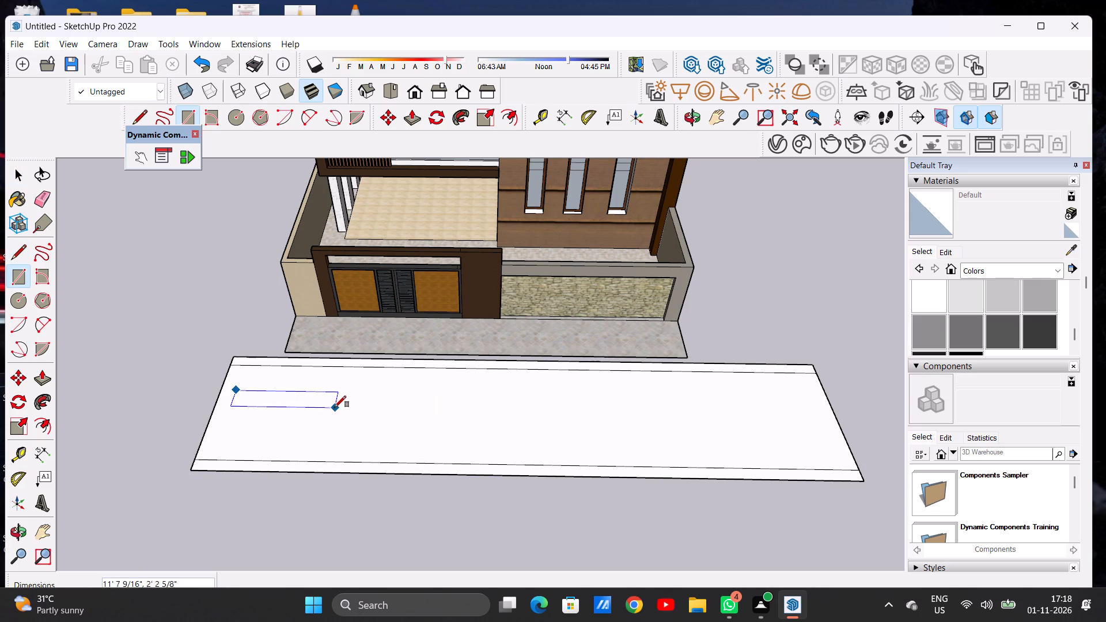
{"action": "left_click", "coordinate": [334, 404]}
{"action": "key", "text": "space"}
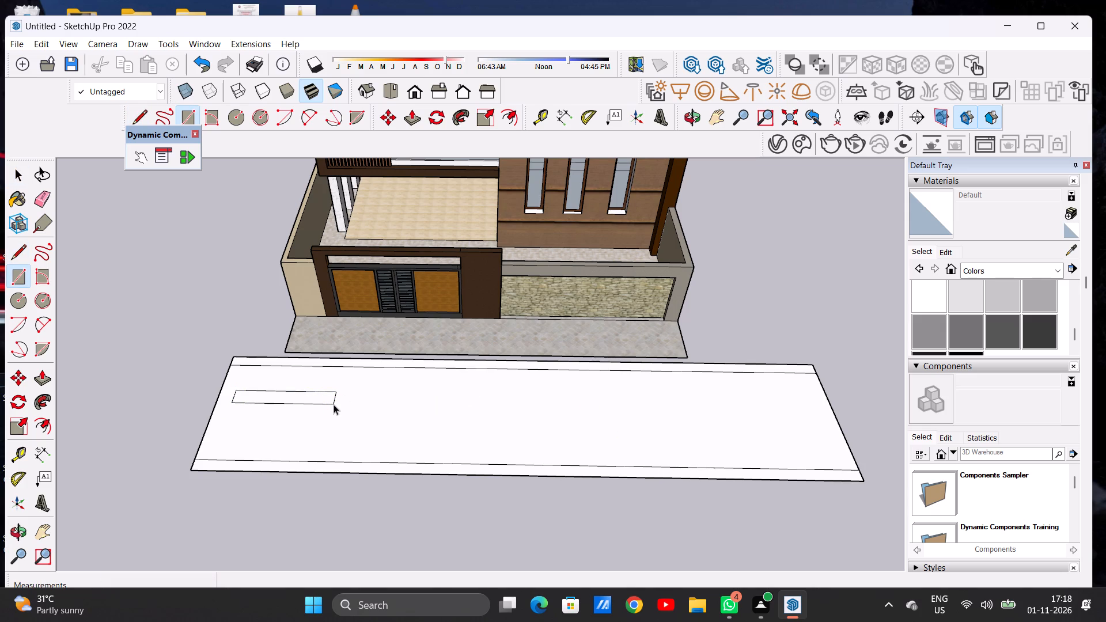
Move the lane dash about 2' 6" away from the building, towards the road's centreline.
{"action": "scroll", "coordinate": [334, 404], "scroll_direction": "up", "scroll_amount": 2}
{"action": "double_click", "coordinate": [323, 397]}
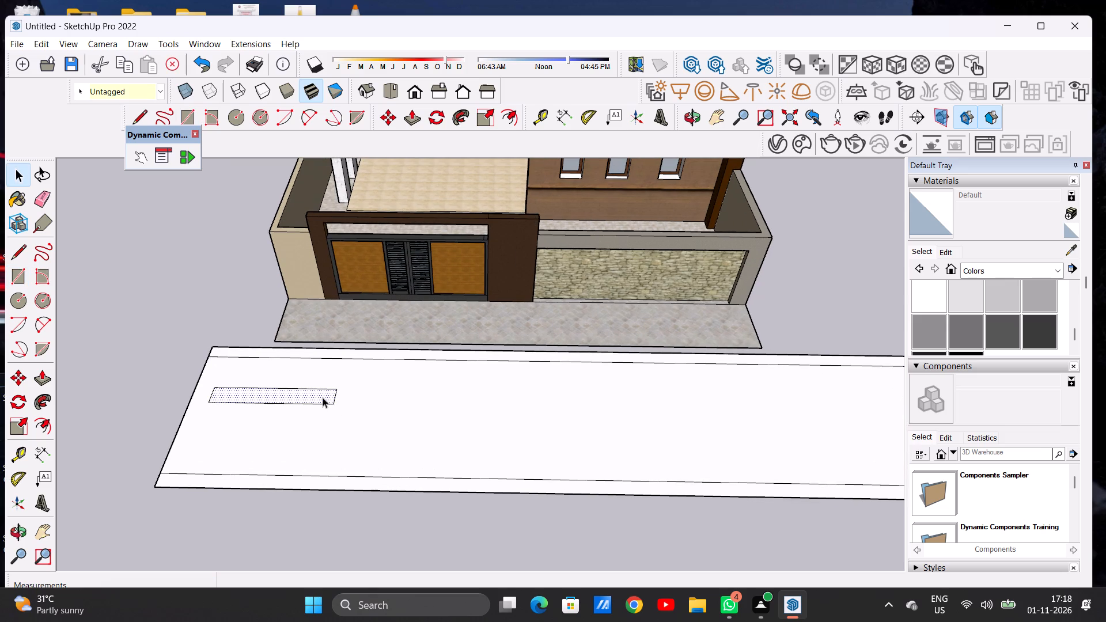
{"action": "key", "text": "m"}
{"action": "left_click", "coordinate": [209, 405]}
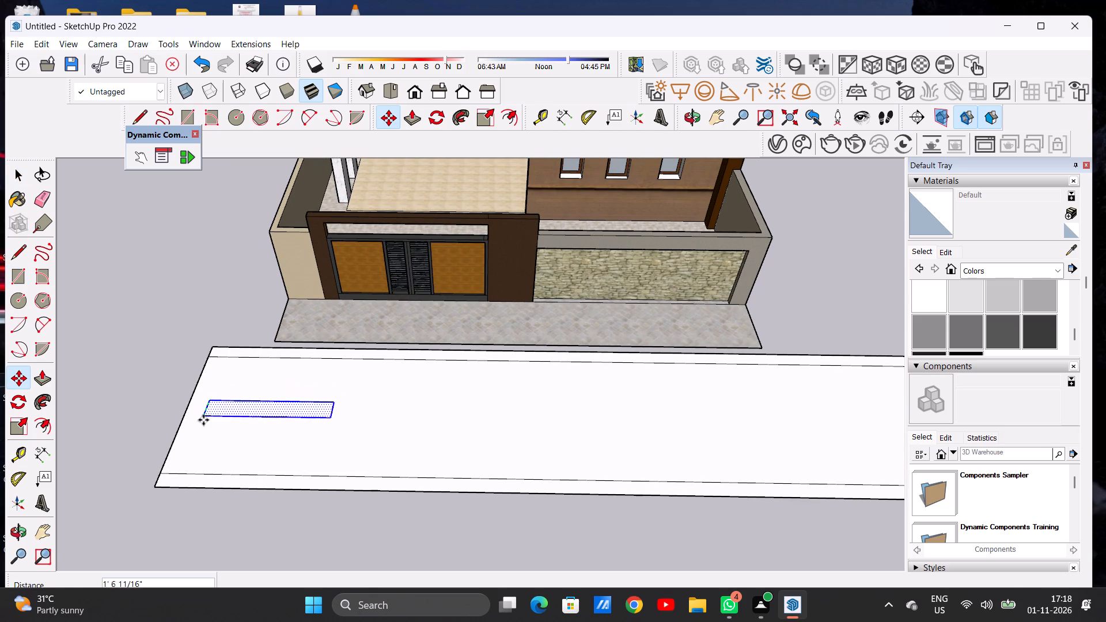
{"action": "left_click", "coordinate": [202, 424]}
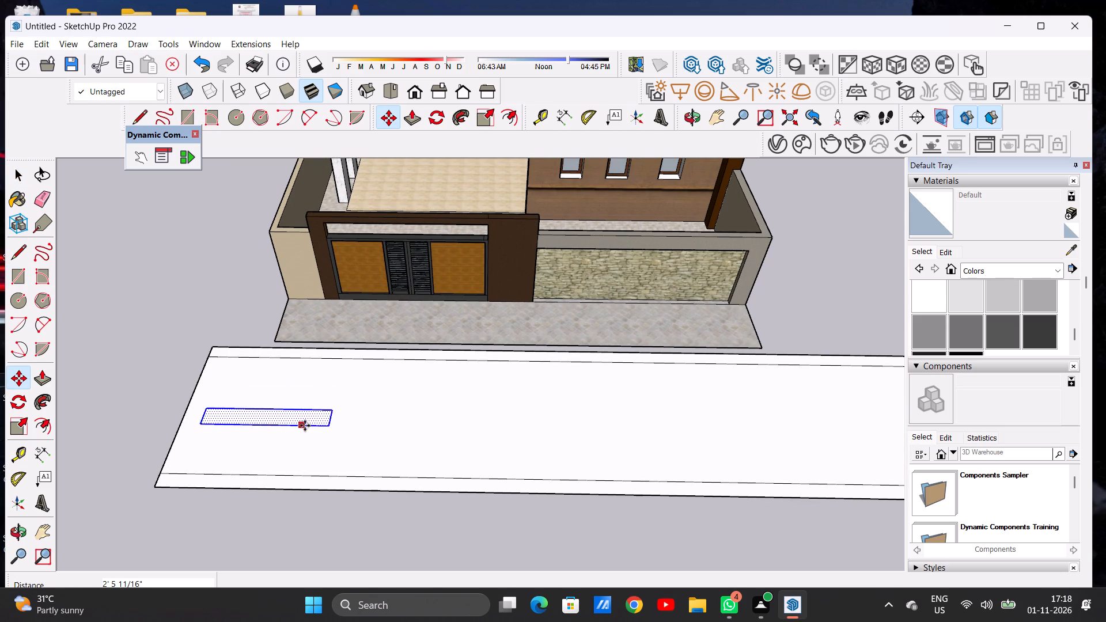
Copy the lane dash three times along the road's centreline, offsetting each copy about 17' to 20' from the previous one.
{"action": "left_click", "coordinate": [327, 425]}
{"action": "scroll", "coordinate": [369, 428], "scroll_direction": "down", "scroll_amount": 3}
{"action": "scroll", "coordinate": [369, 429], "scroll_direction": "up", "scroll_amount": 1}
{"action": "scroll", "coordinate": [369, 429], "scroll_direction": "down", "scroll_amount": 2}
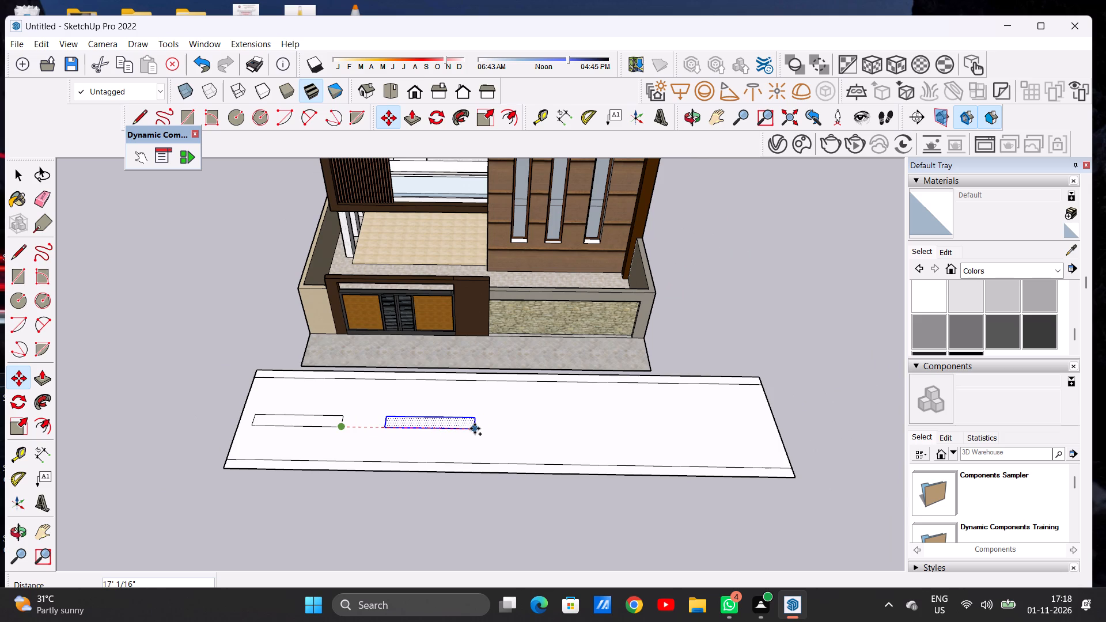
{"action": "left_click", "coordinate": [475, 428]}
{"action": "left_click", "coordinate": [475, 428]}
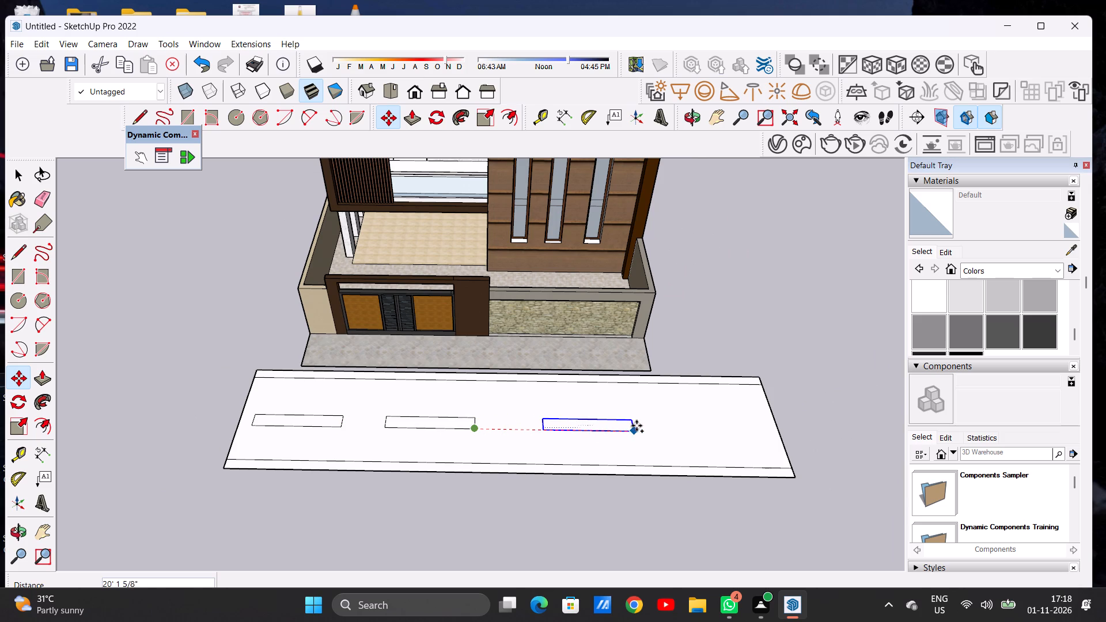
{"action": "left_click", "coordinate": [628, 426]}
{"action": "left_click", "coordinate": [628, 426]}
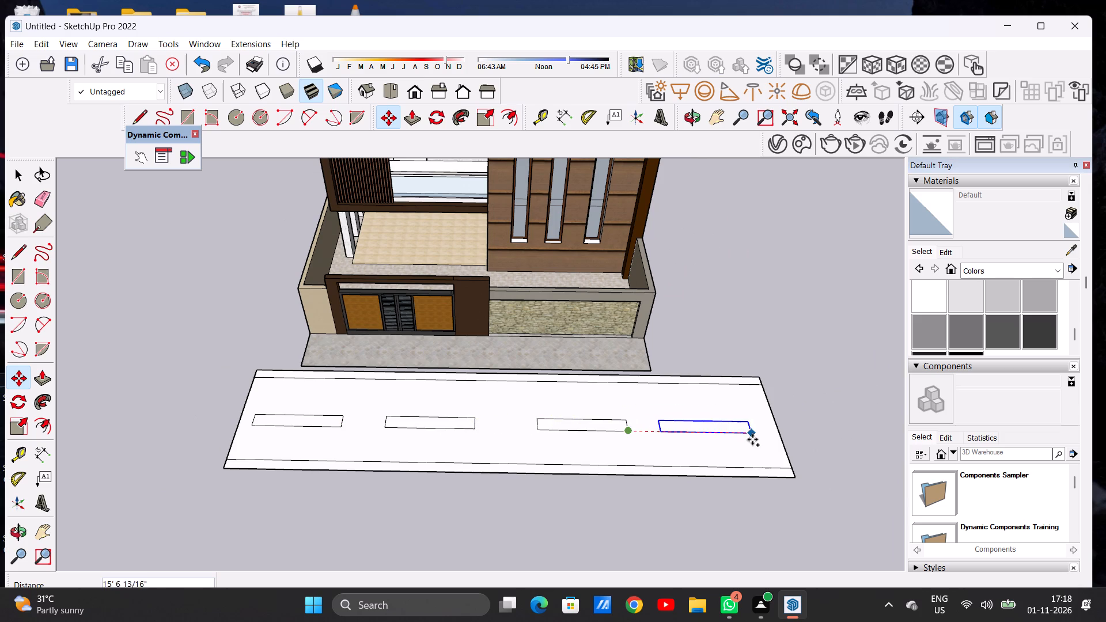
{"action": "left_click", "coordinate": [763, 437]}
{"action": "key", "text": "space"}
{"action": "left_click_drag", "start_coordinate": [752, 331], "coordinate": [742, 335]}
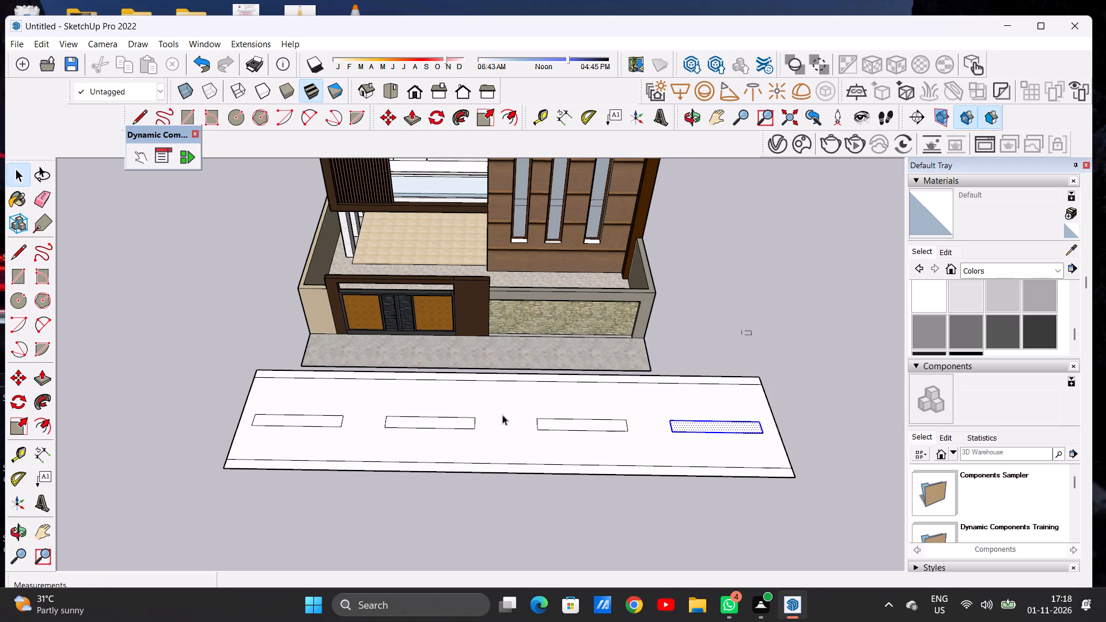
Paint the road surface around the lane dashes and between the edge strips with Color M06.
{"action": "scroll", "coordinate": [491, 423], "scroll_direction": "down", "scroll_amount": 3}
{"action": "left_click", "coordinate": [1001, 324]}
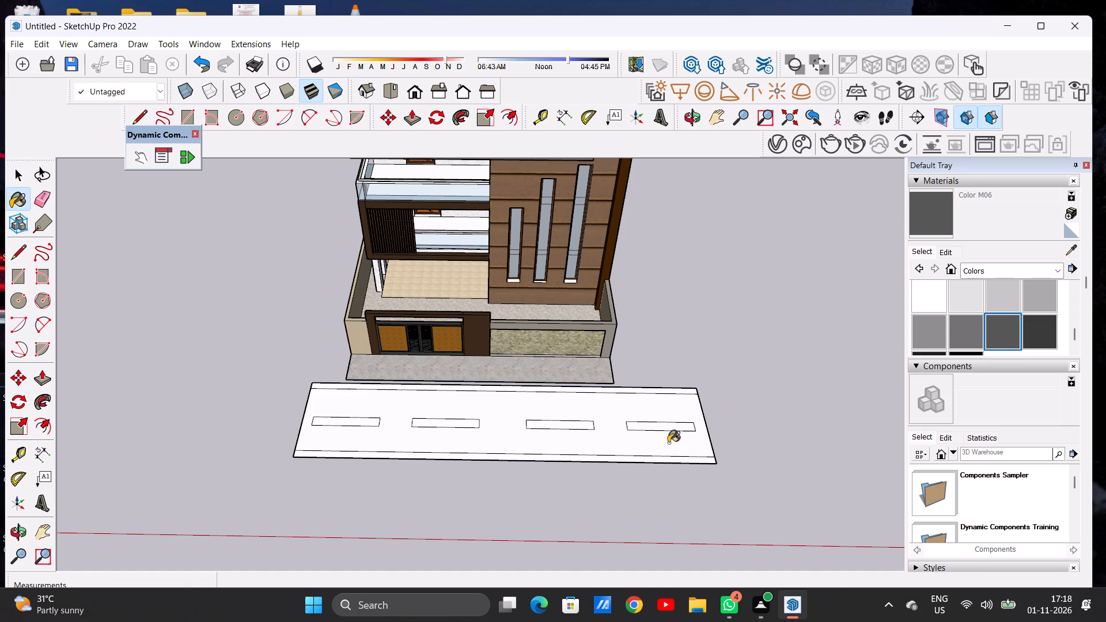
{"action": "left_click", "coordinate": [665, 445]}
{"action": "scroll", "coordinate": [660, 444], "scroll_direction": "down", "scroll_amount": 1}
{"action": "scroll", "coordinate": [660, 444], "scroll_direction": "up", "scroll_amount": 1}
{"action": "scroll", "coordinate": [660, 444], "scroll_direction": "down", "scroll_amount": 1}
{"action": "scroll", "coordinate": [660, 444], "scroll_direction": "up", "scroll_amount": 4}
{"action": "key", "text": "space"}
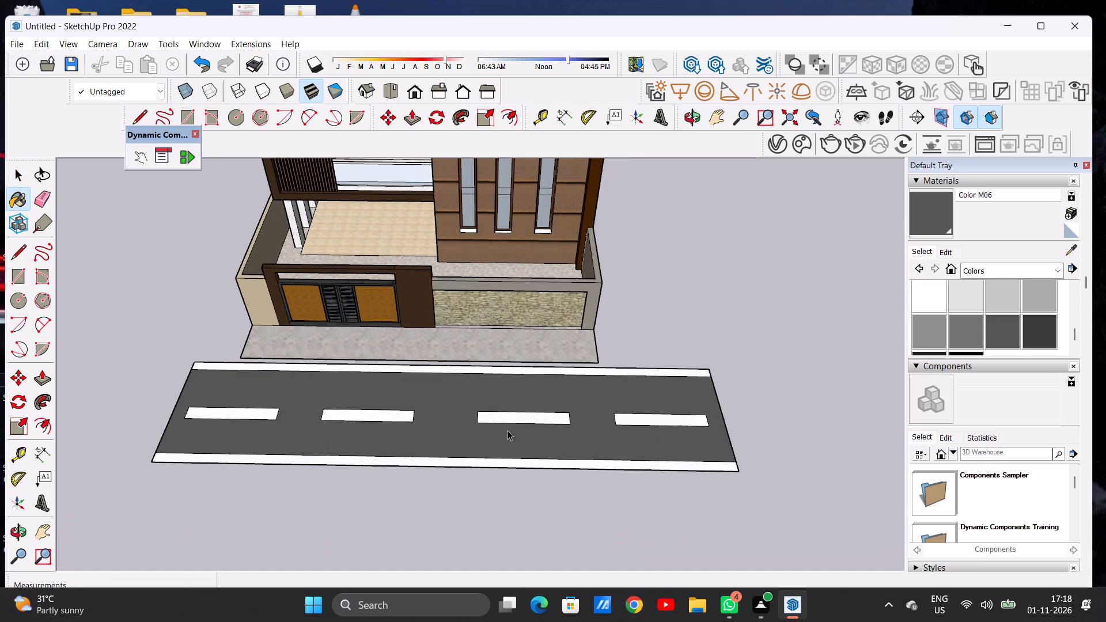
Import the 2015+Porsche+Macan+(1) model from Downloads and place it across the gate-side end of the road.
{"action": "scroll", "coordinate": [507, 430], "scroll_direction": "down", "scroll_amount": 12}
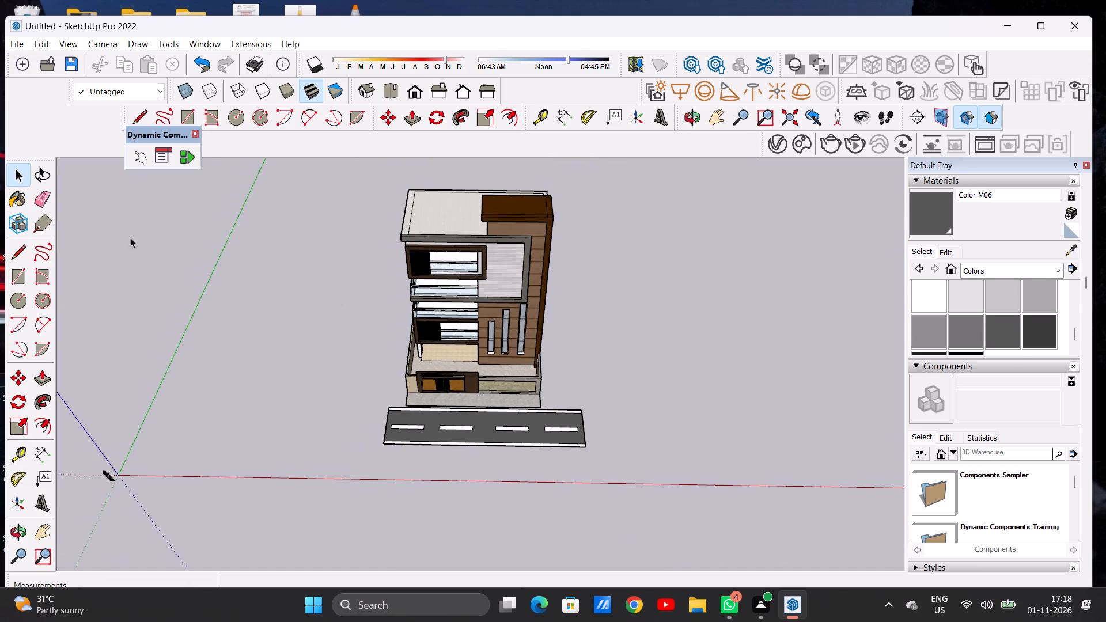
{"action": "left_click", "coordinate": [17, 47]}
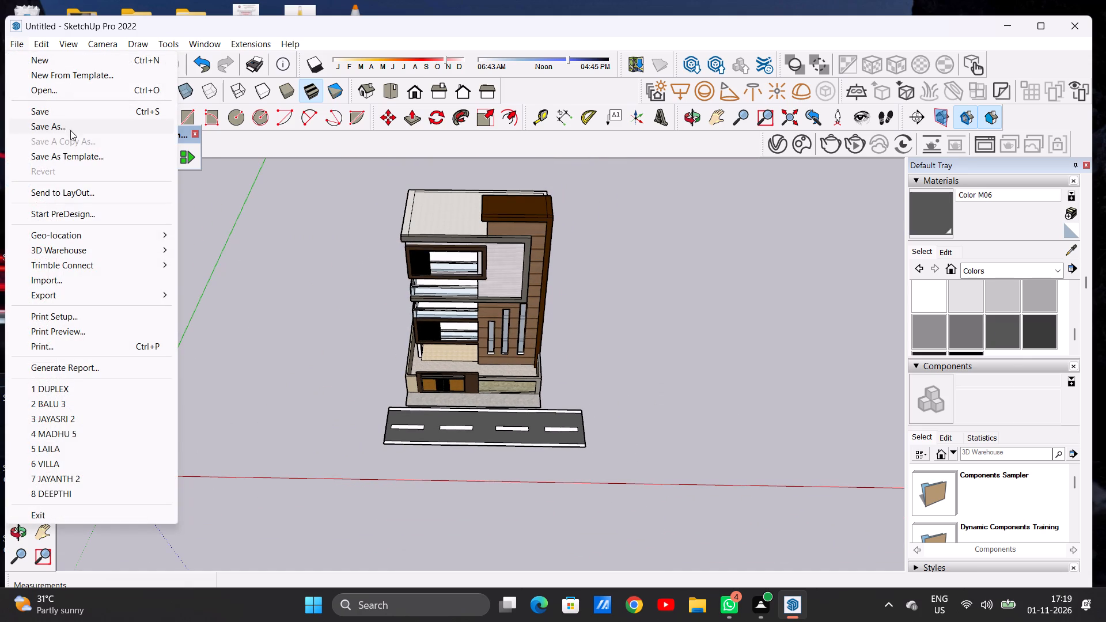
{"action": "left_click", "coordinate": [92, 280]}
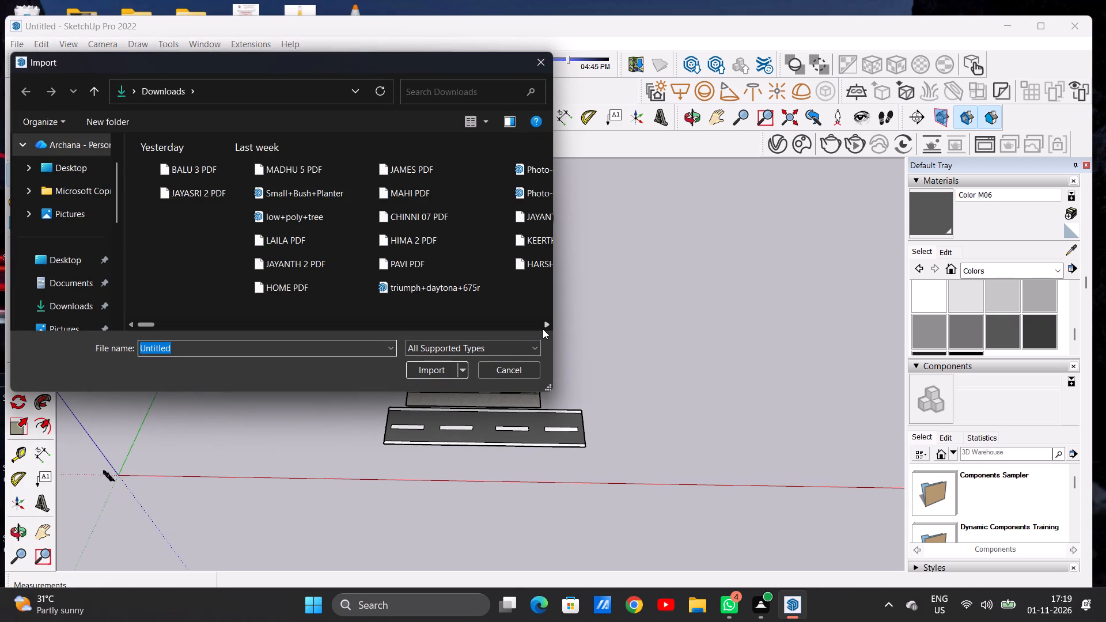
{"action": "left_click", "coordinate": [547, 327]}
{"action": "left_click", "coordinate": [547, 327]}
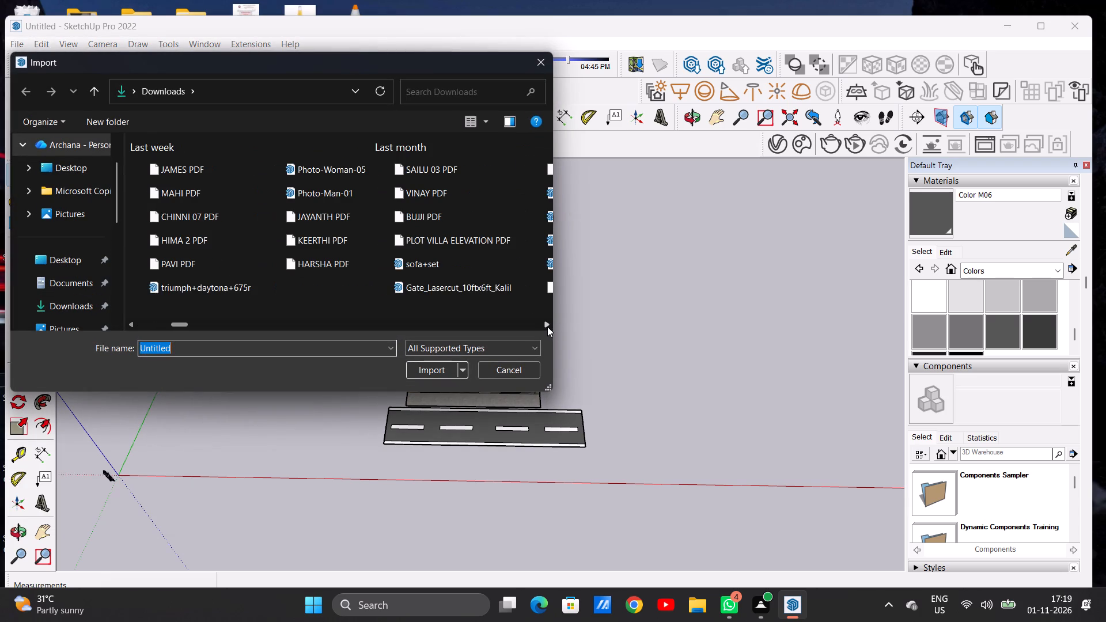
{"action": "left_click", "coordinate": [547, 327]}
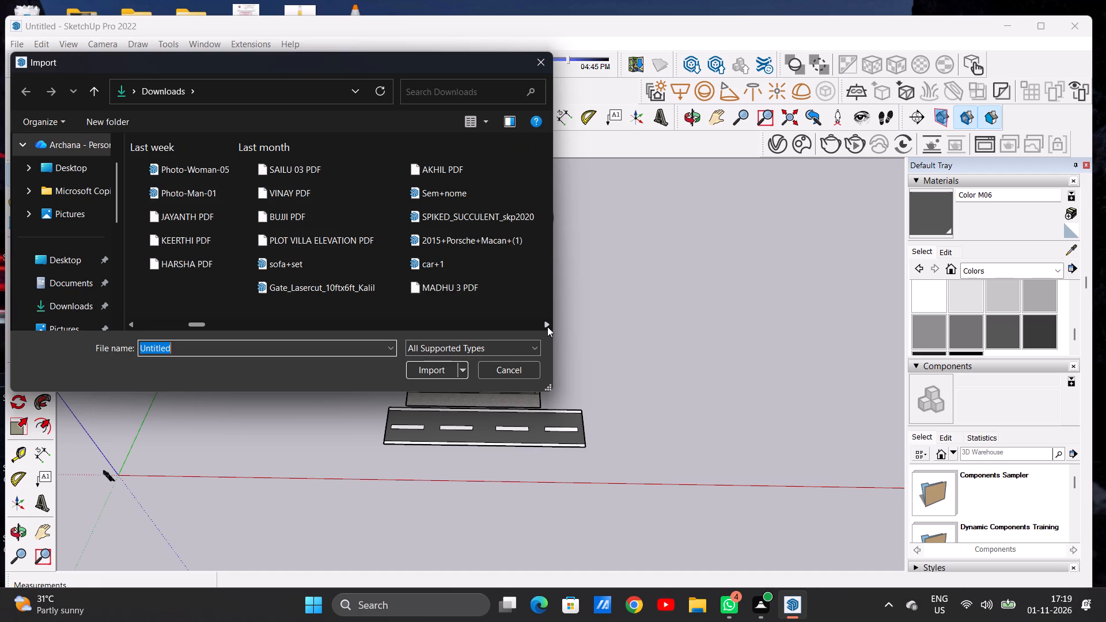
{"action": "double_click", "coordinate": [475, 246]}
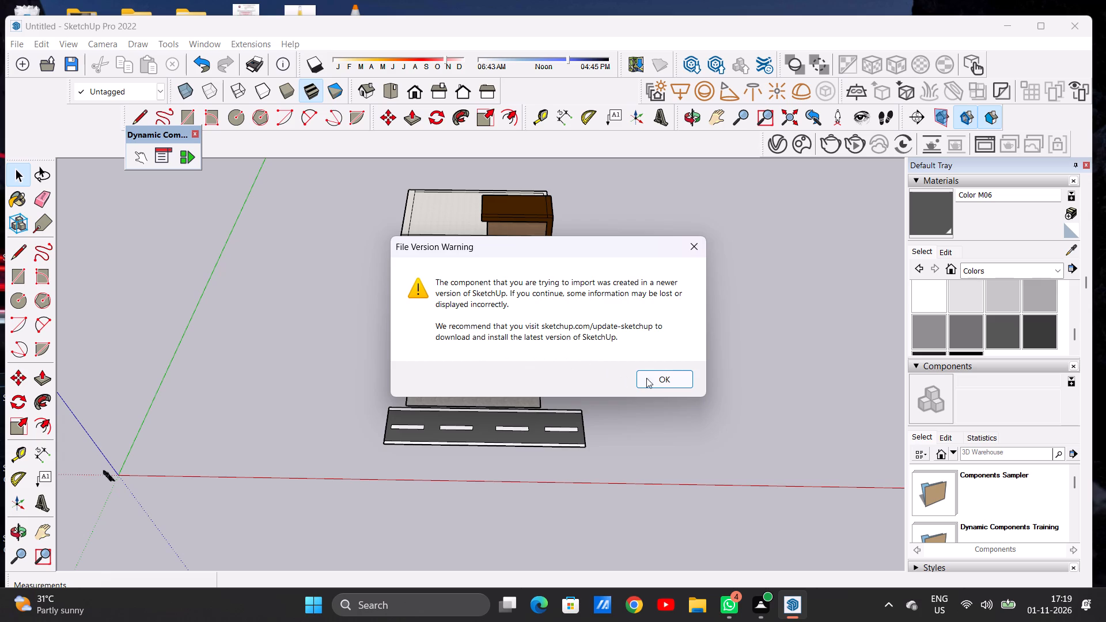
{"action": "left_click", "coordinate": [654, 377]}
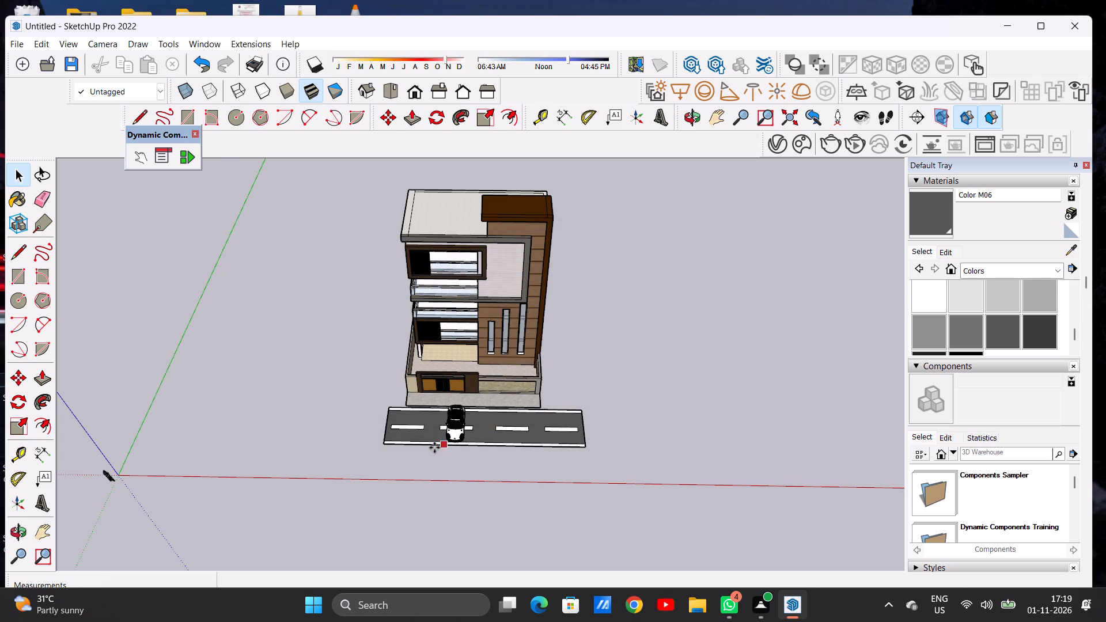
{"action": "scroll", "coordinate": [427, 446], "scroll_direction": "up", "scroll_amount": 5}
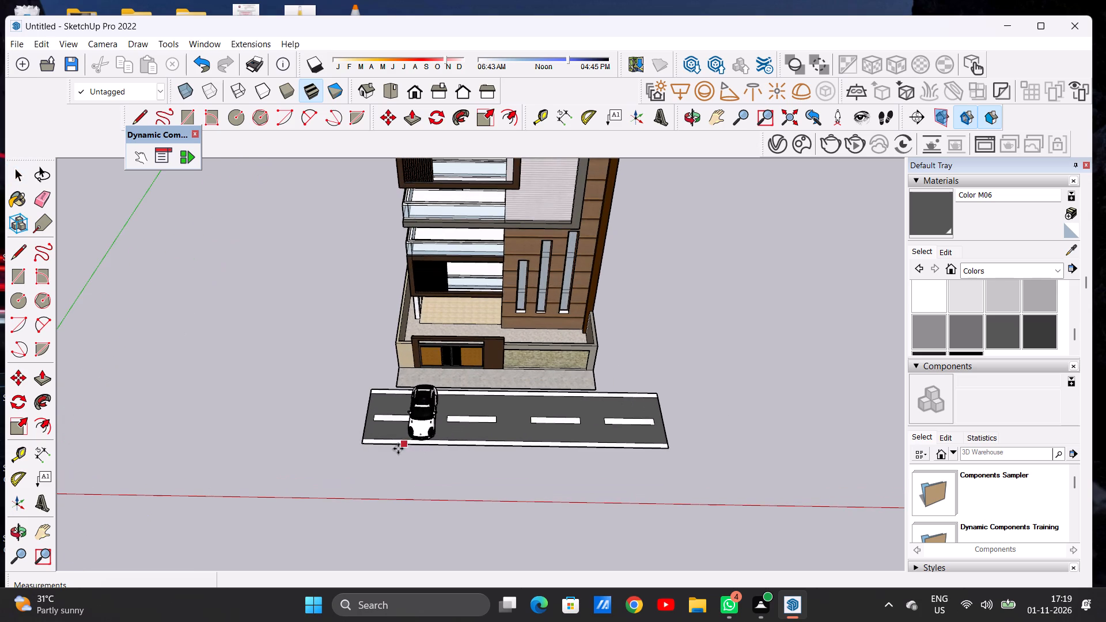
{"action": "scroll", "coordinate": [398, 449], "scroll_direction": "up", "scroll_amount": 6}
{"action": "left_click", "coordinate": [372, 434]}
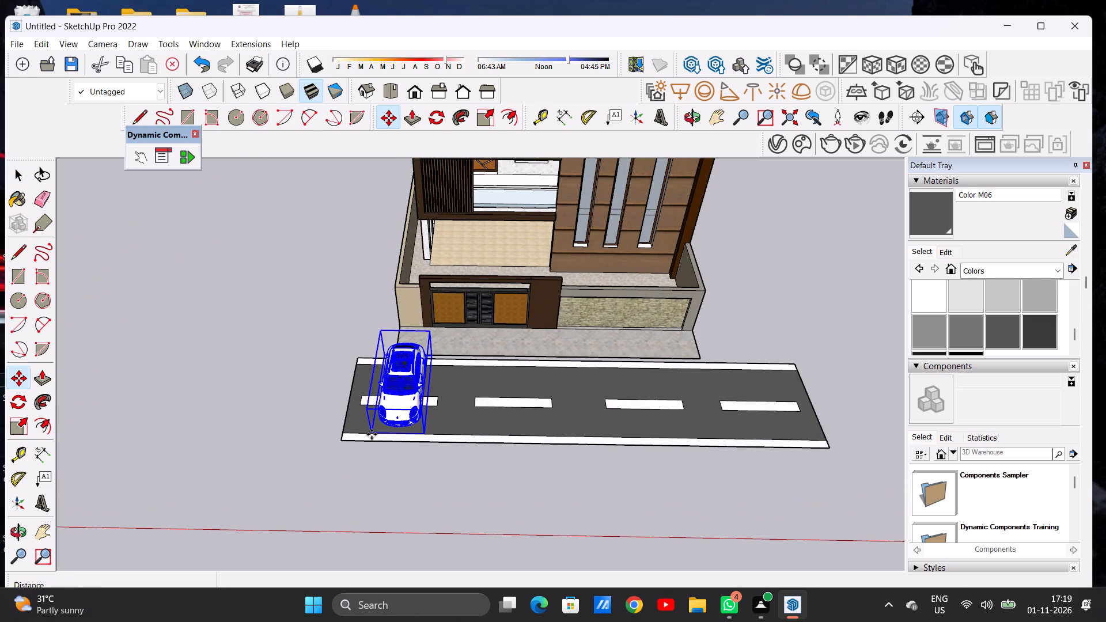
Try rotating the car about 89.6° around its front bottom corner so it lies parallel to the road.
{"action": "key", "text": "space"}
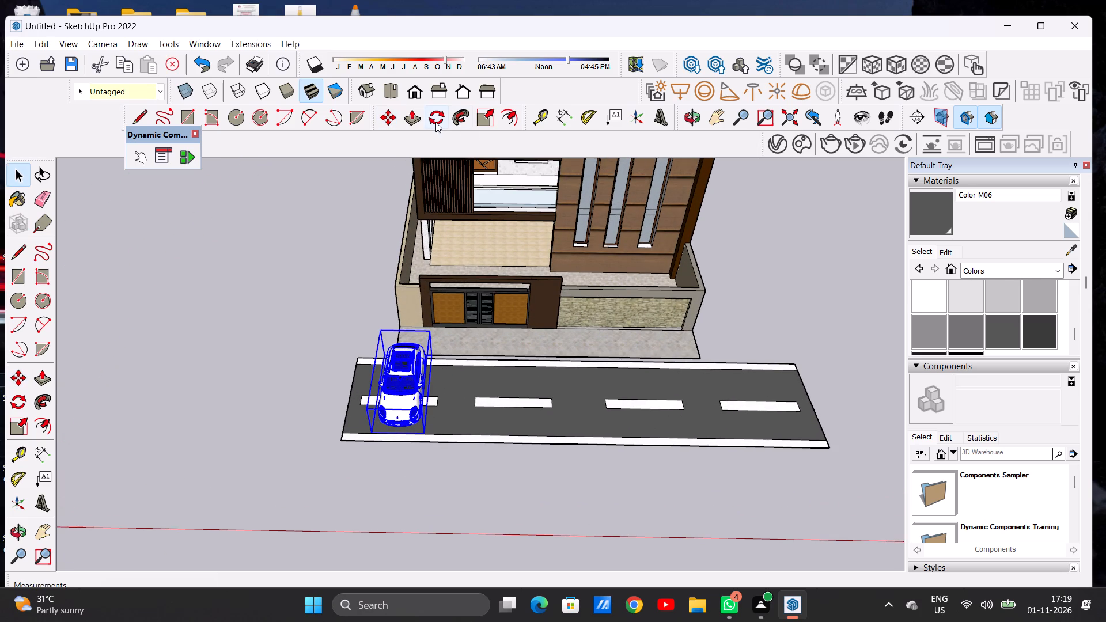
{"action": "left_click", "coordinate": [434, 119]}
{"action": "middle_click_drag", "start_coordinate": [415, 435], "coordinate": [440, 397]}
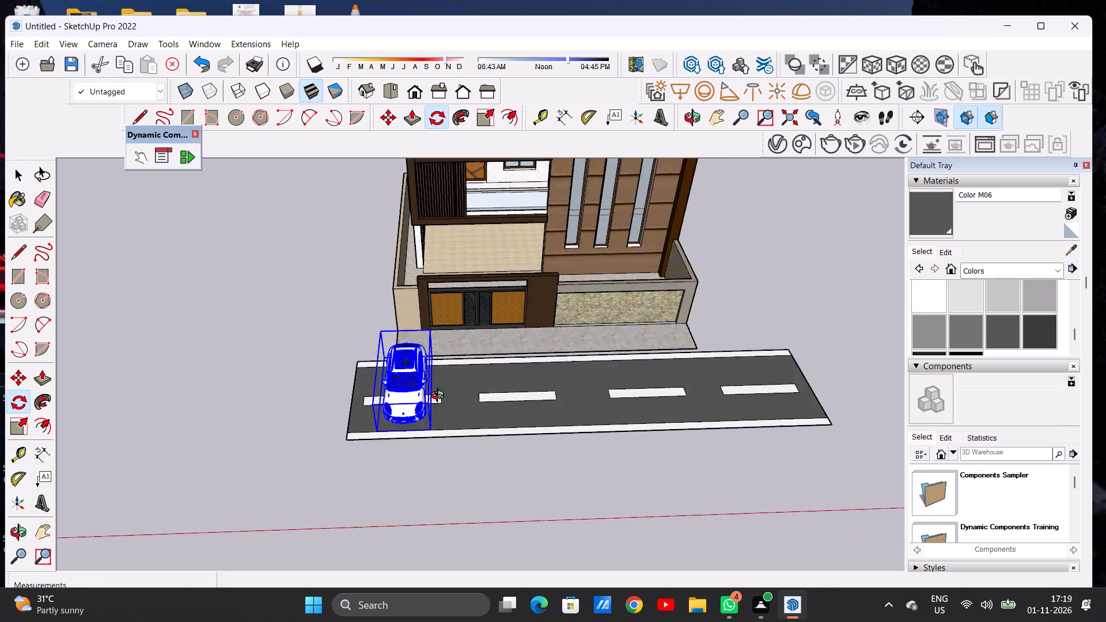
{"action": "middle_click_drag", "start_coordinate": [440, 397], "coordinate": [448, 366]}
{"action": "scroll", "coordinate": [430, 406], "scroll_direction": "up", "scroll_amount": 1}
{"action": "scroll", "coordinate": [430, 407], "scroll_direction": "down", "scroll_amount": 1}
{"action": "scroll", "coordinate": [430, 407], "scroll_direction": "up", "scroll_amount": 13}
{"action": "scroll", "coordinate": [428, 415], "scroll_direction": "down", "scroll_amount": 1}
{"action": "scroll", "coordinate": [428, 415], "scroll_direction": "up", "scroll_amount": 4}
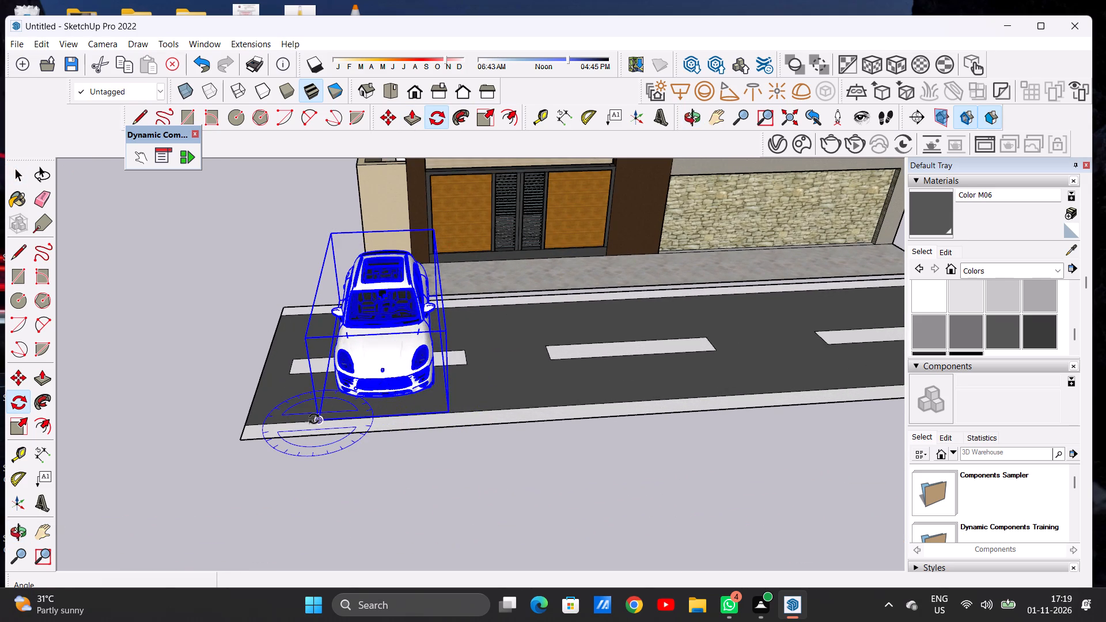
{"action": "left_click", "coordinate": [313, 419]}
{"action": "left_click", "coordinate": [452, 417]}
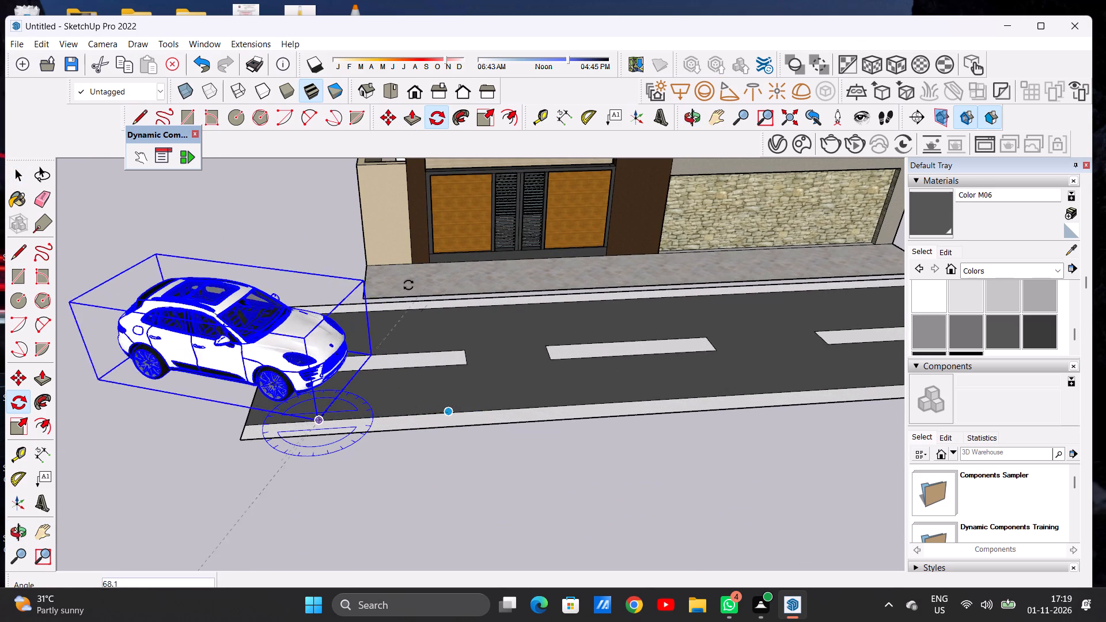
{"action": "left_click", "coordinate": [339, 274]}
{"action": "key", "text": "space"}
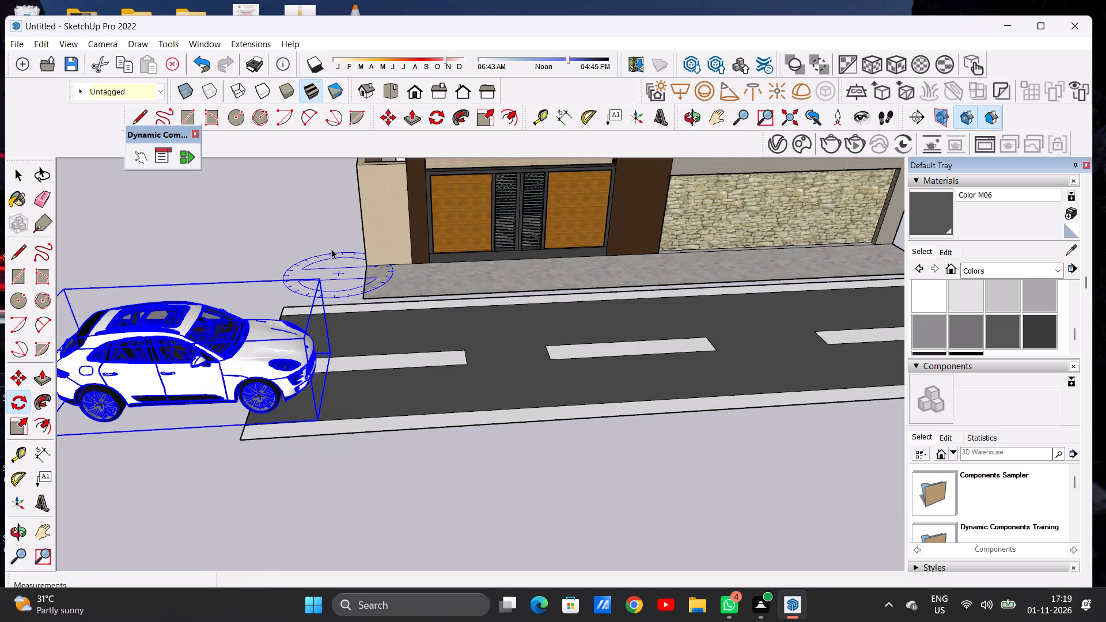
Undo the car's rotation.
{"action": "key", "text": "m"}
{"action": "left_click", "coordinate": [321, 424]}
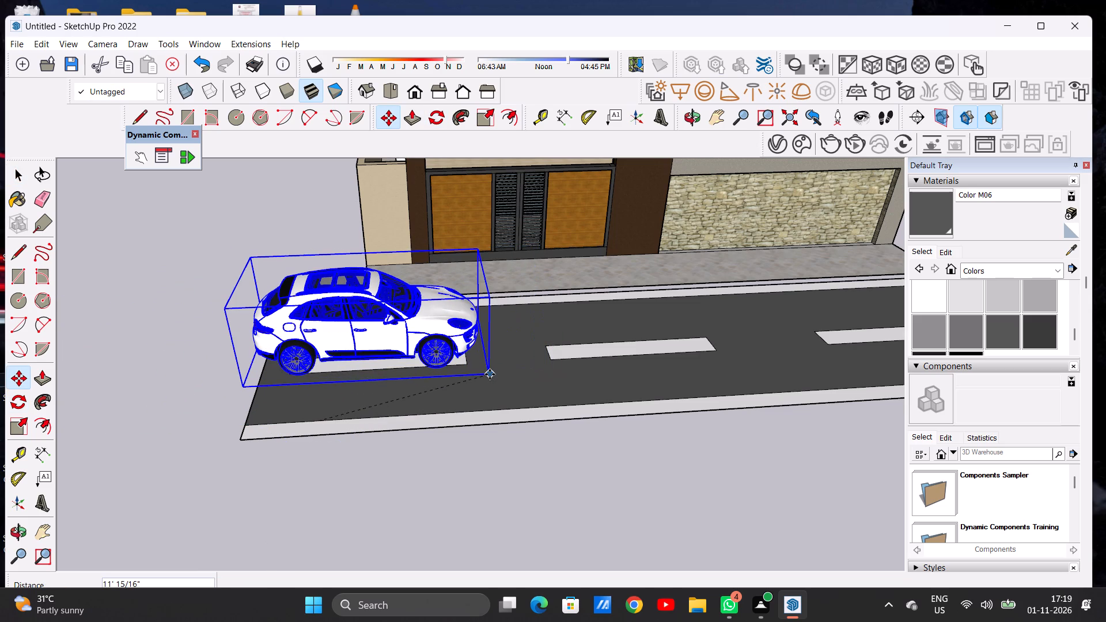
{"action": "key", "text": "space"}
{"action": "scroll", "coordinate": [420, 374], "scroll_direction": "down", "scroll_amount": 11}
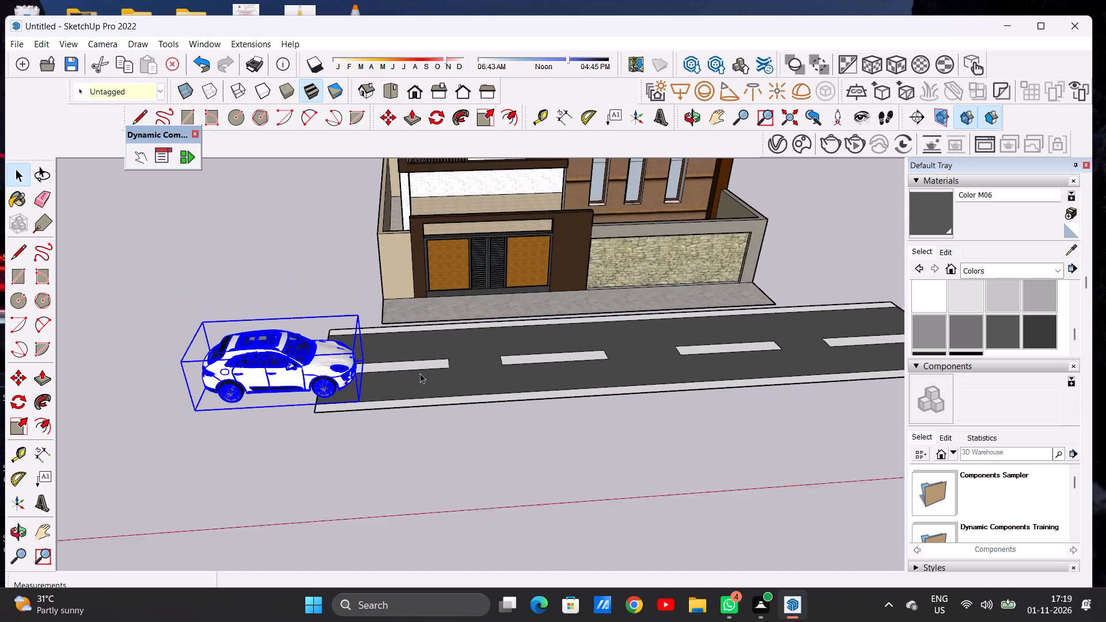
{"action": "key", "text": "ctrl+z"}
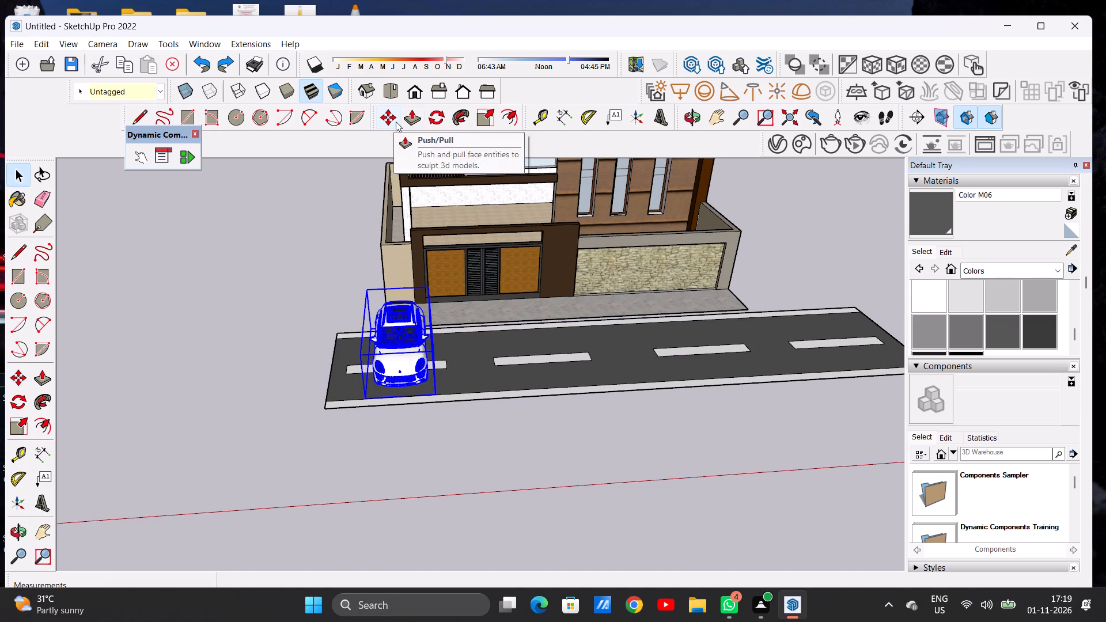
Rotate the car 90° around its rear bottom corner so it is parallel to the road, nose away from the stone-wall side.
{"action": "left_click", "coordinate": [428, 121]}
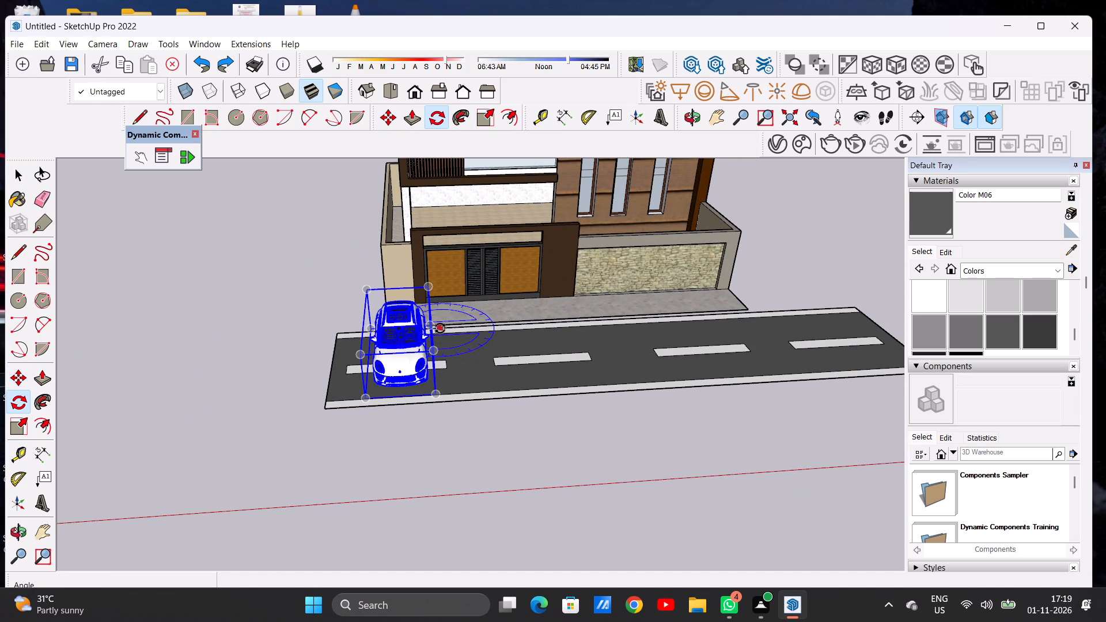
{"action": "middle_click_drag", "start_coordinate": [463, 346], "coordinate": [407, 346]}
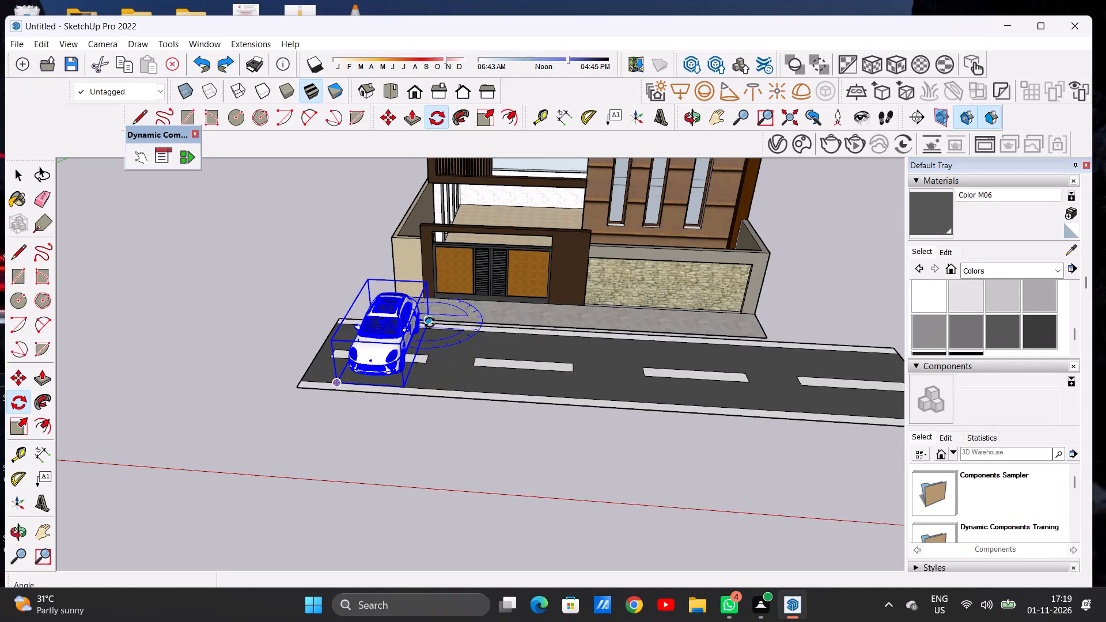
{"action": "left_click", "coordinate": [430, 323]}
{"action": "left_click", "coordinate": [407, 389]}
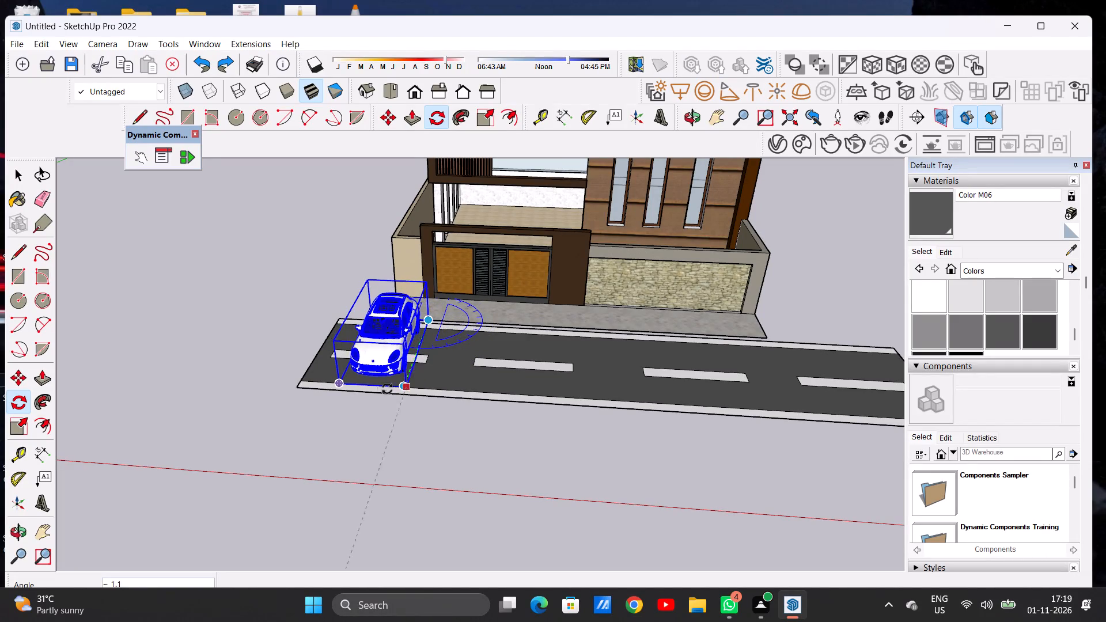
{"action": "left_click", "coordinate": [296, 316]}
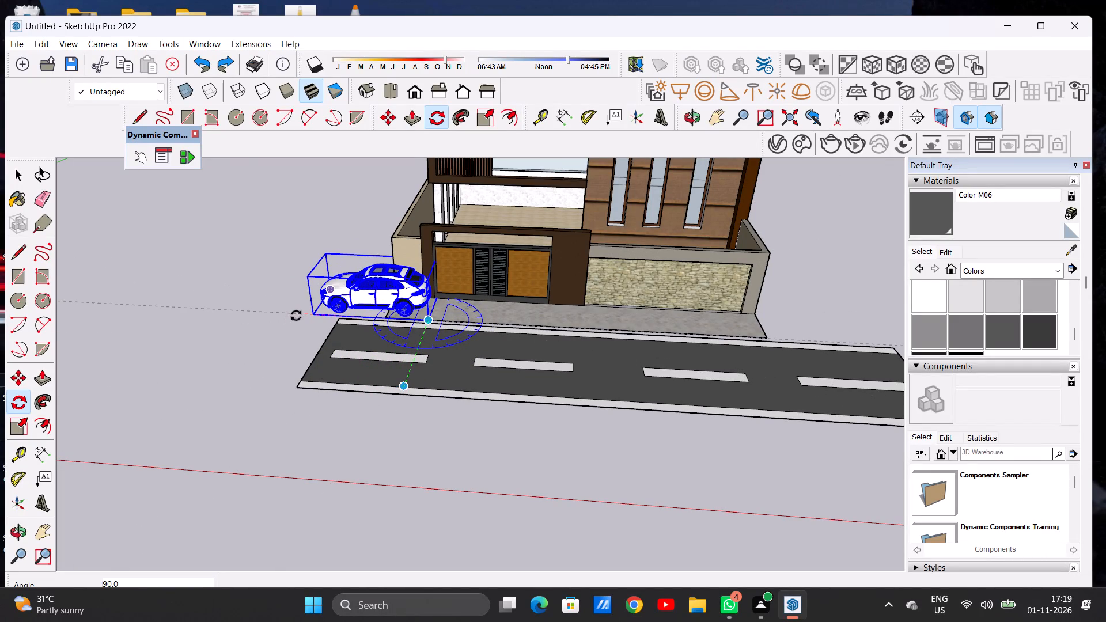
{"action": "key", "text": "space"}
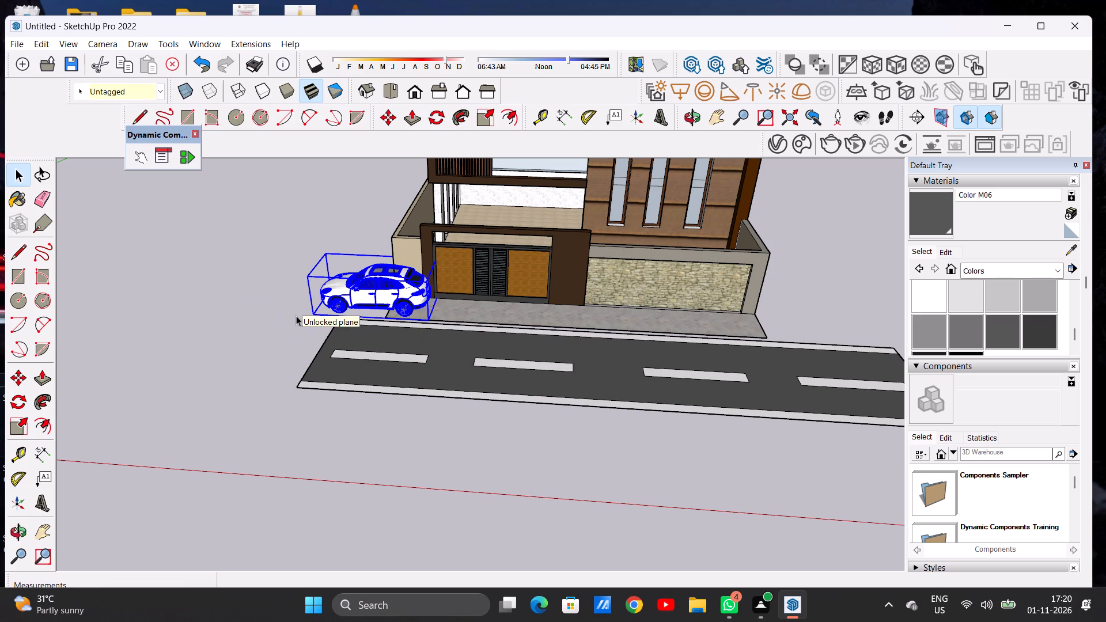
{"action": "key", "text": "space"}
Move the car about 55' 4" onto the road, near its end past the stone boundary wall.
{"action": "scroll", "coordinate": [349, 324], "scroll_direction": "down", "scroll_amount": 7}
{"action": "scroll", "coordinate": [388, 311], "scroll_direction": "up", "scroll_amount": 14}
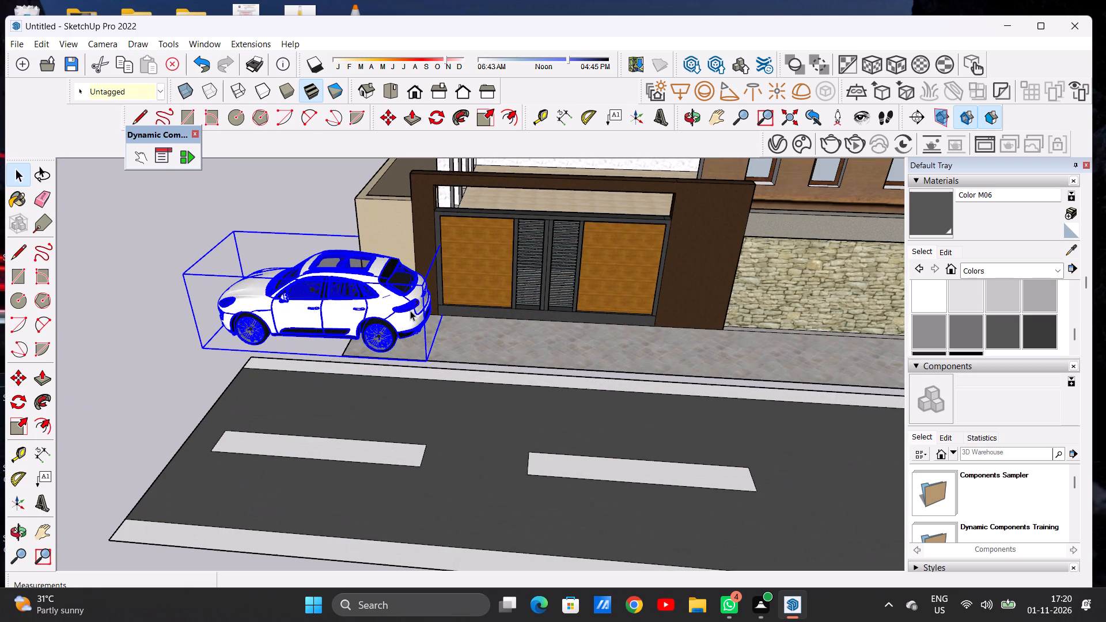
{"action": "key", "text": "m"}
{"action": "left_click", "coordinate": [428, 362]}
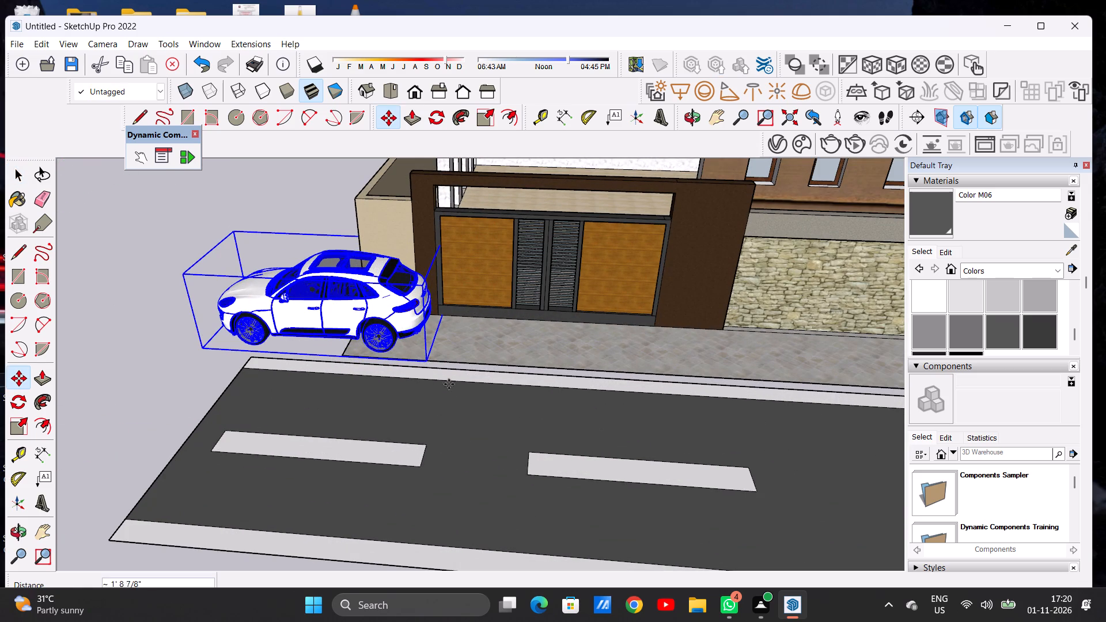
{"action": "scroll", "coordinate": [448, 405], "scroll_direction": "down", "scroll_amount": 13}
{"action": "scroll", "coordinate": [437, 407], "scroll_direction": "up", "scroll_amount": 1}
{"action": "scroll", "coordinate": [437, 407], "scroll_direction": "down", "scroll_amount": 3}
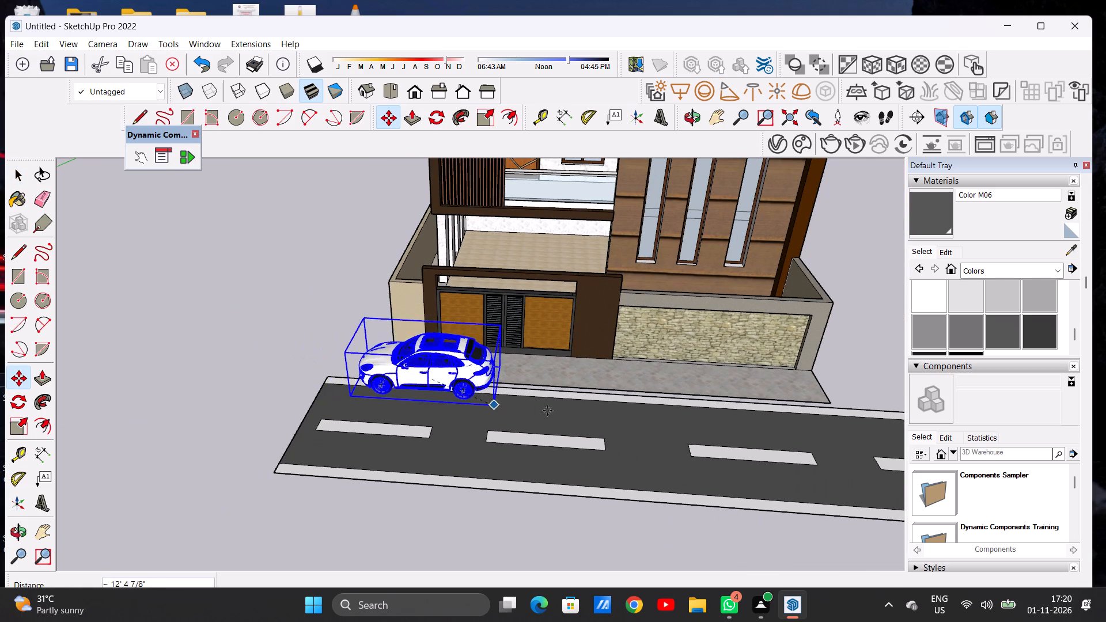
{"action": "scroll", "coordinate": [513, 410], "scroll_direction": "down", "scroll_amount": 10}
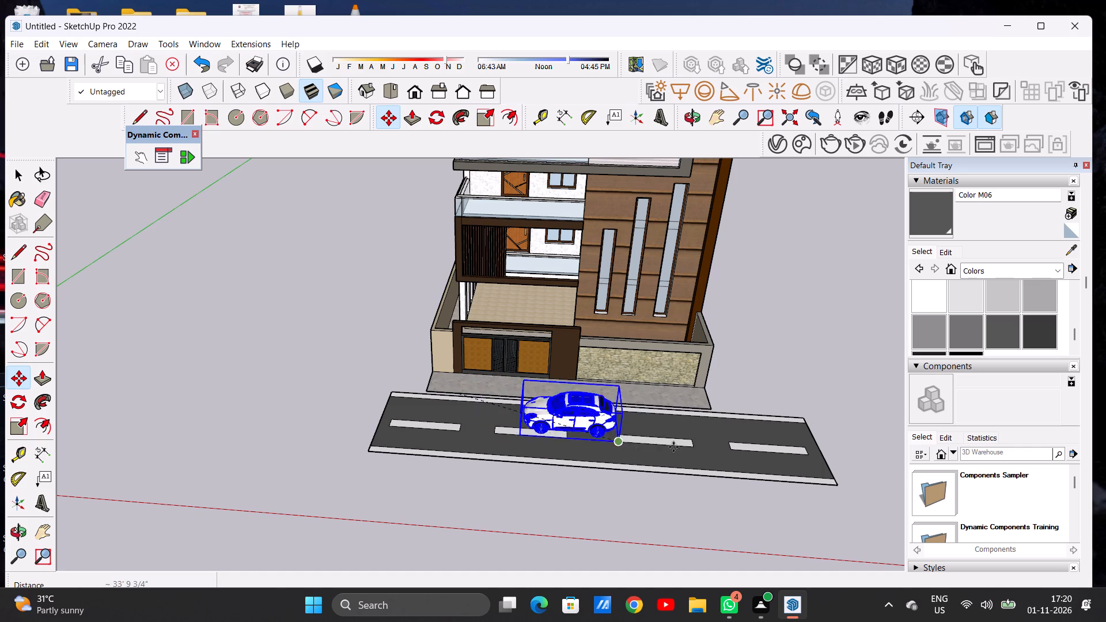
{"action": "scroll", "coordinate": [779, 464], "scroll_direction": "up", "scroll_amount": 4}
{"action": "scroll", "coordinate": [779, 464], "scroll_direction": "down", "scroll_amount": 1}
{"action": "scroll", "coordinate": [779, 464], "scroll_direction": "up", "scroll_amount": 3}
{"action": "scroll", "coordinate": [779, 464], "scroll_direction": "down", "scroll_amount": 1}
{"action": "scroll", "coordinate": [779, 464], "scroll_direction": "up", "scroll_amount": 8}
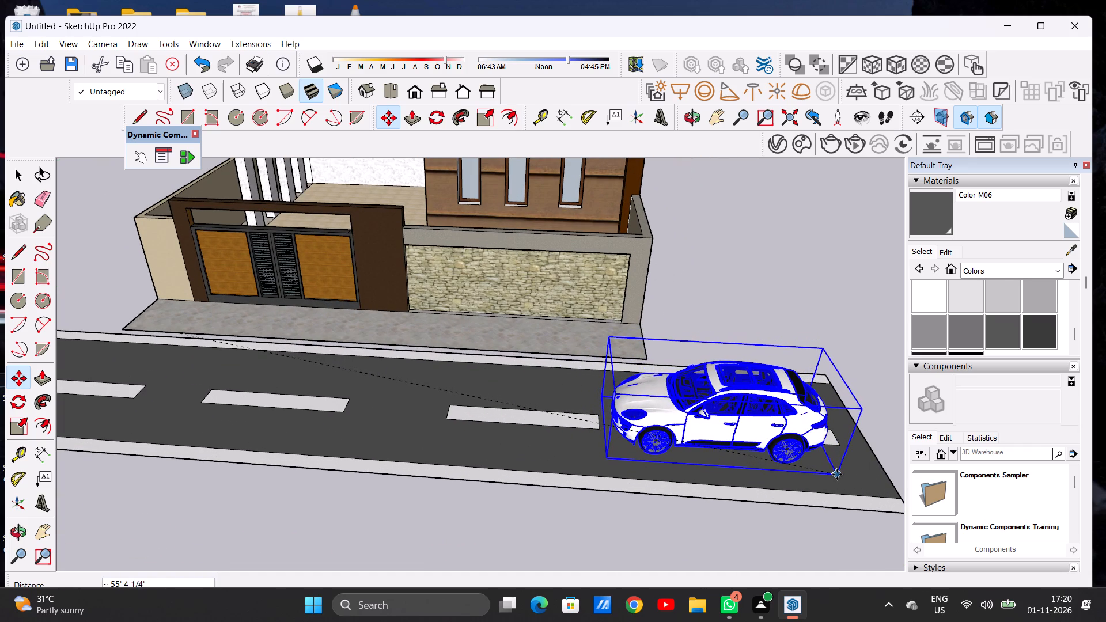
{"action": "left_click", "coordinate": [838, 475]}
{"action": "left_click", "coordinate": [838, 475]}
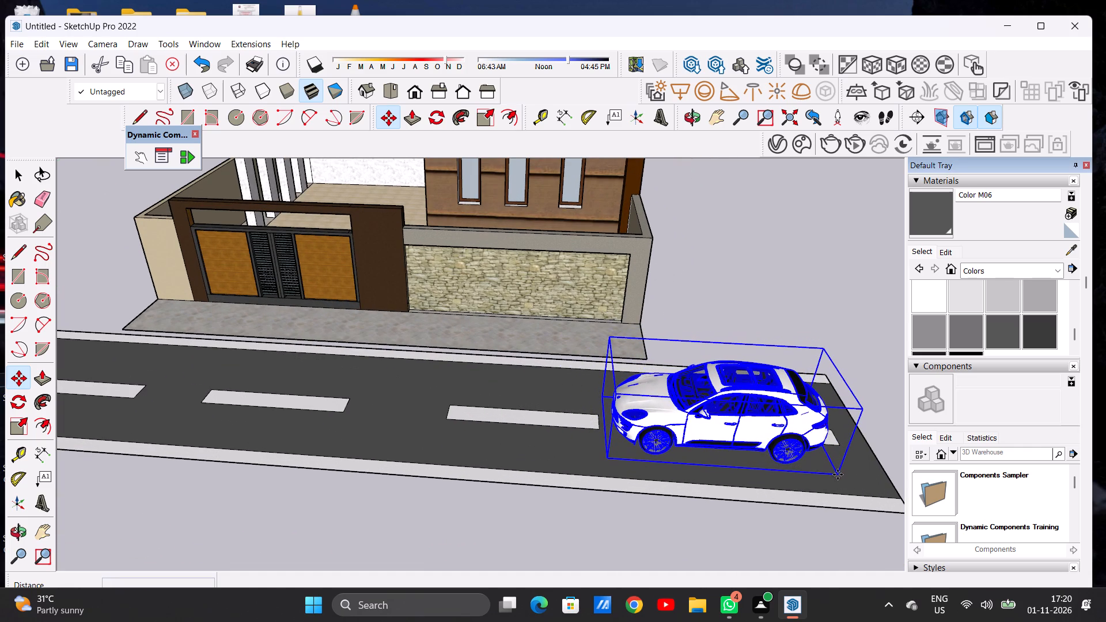
{"action": "key", "text": "space"}
Deselect the car and examine its placement on the road relative to the building.
{"action": "scroll", "coordinate": [454, 437], "scroll_direction": "down", "scroll_amount": 11}
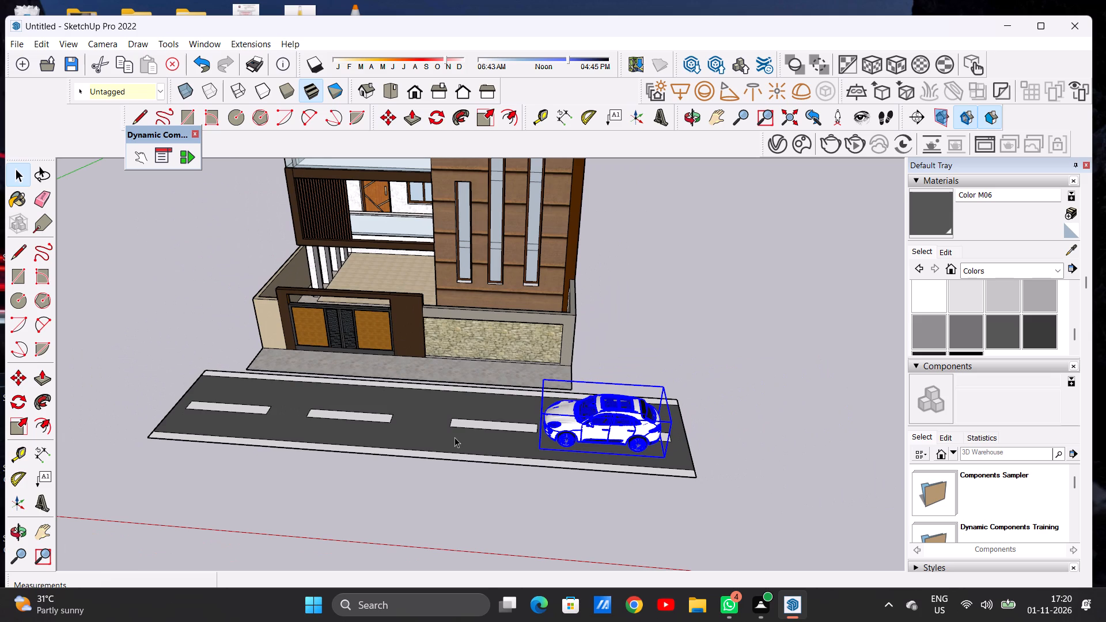
{"action": "scroll", "coordinate": [449, 437], "scroll_direction": "down", "scroll_amount": 5}
{"action": "scroll", "coordinate": [557, 431], "scroll_direction": "up", "scroll_amount": 14}
{"action": "middle_click_drag", "start_coordinate": [561, 436], "coordinate": [562, 424]}
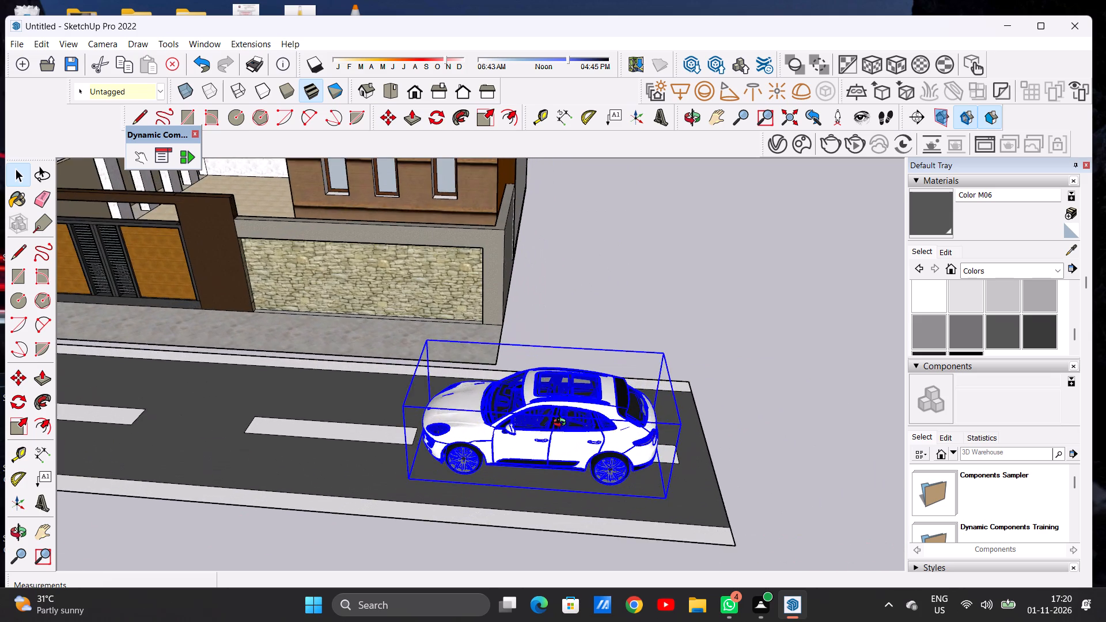
{"action": "middle_click_drag", "start_coordinate": [562, 424], "coordinate": [574, 363]}
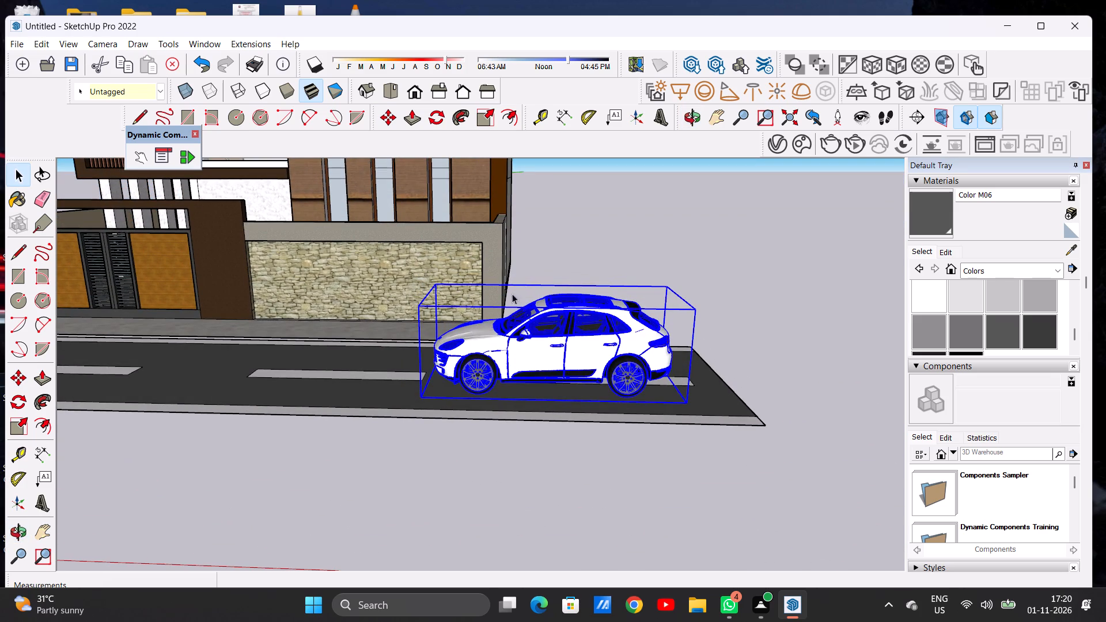
{"action": "left_click", "coordinate": [616, 240]}
{"action": "scroll", "coordinate": [504, 401], "scroll_direction": "down", "scroll_amount": 12}
{"action": "scroll", "coordinate": [558, 429], "scroll_direction": "up", "scroll_amount": 1}
{"action": "scroll", "coordinate": [558, 430], "scroll_direction": "down", "scroll_amount": 5}
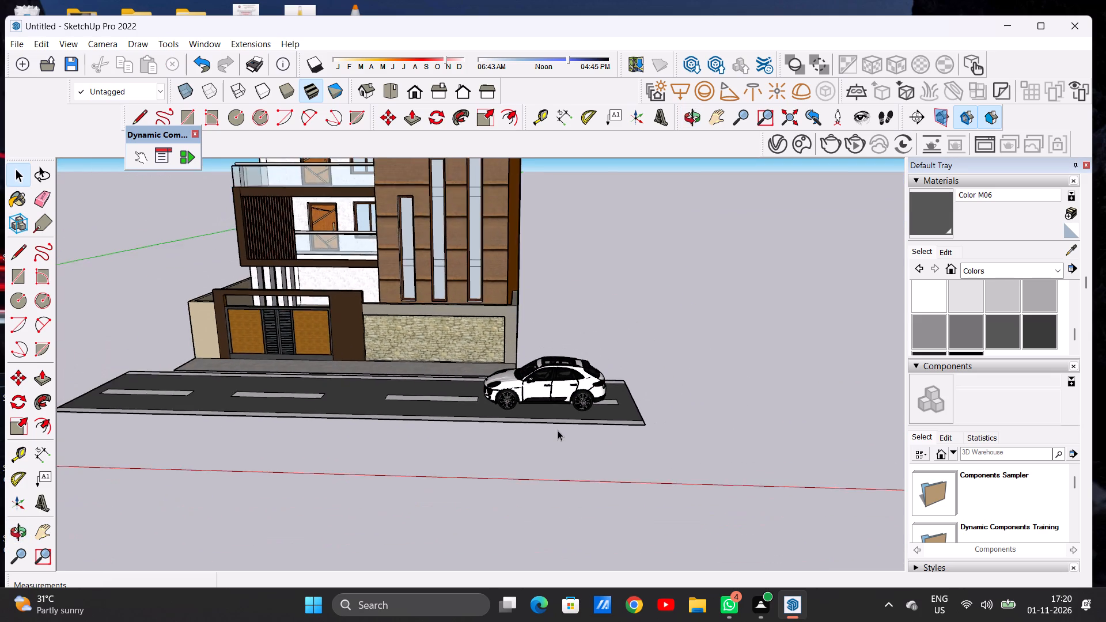
{"action": "scroll", "coordinate": [558, 430], "scroll_direction": "down", "scroll_amount": 10}
{"action": "scroll", "coordinate": [556, 435], "scroll_direction": "down", "scroll_amount": 18}
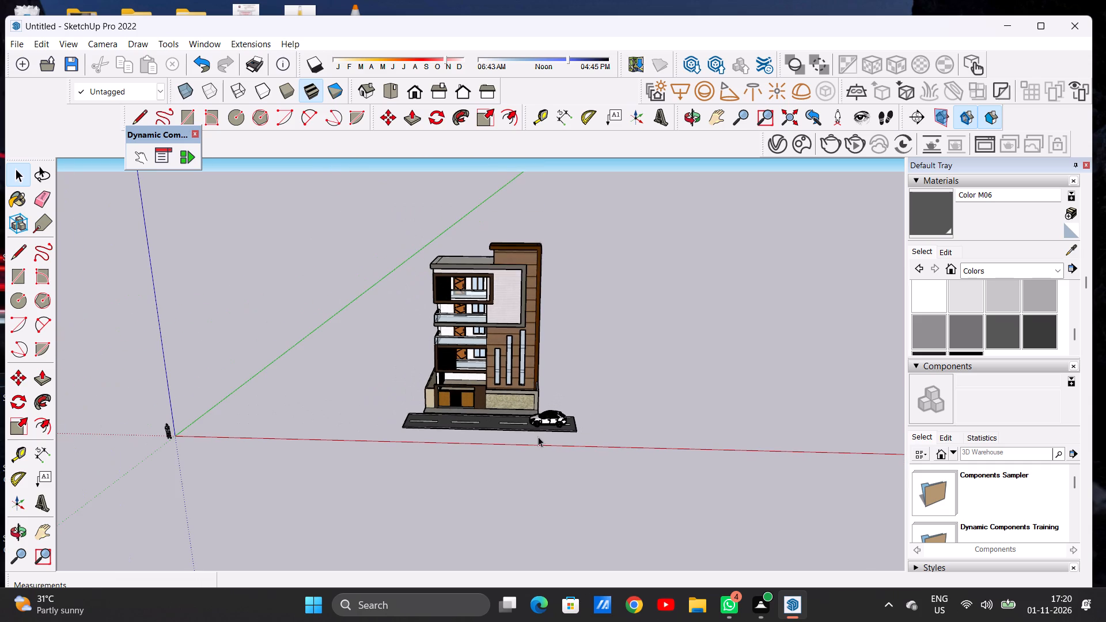
{"action": "scroll", "coordinate": [552, 387], "scroll_direction": "up", "scroll_amount": 11}
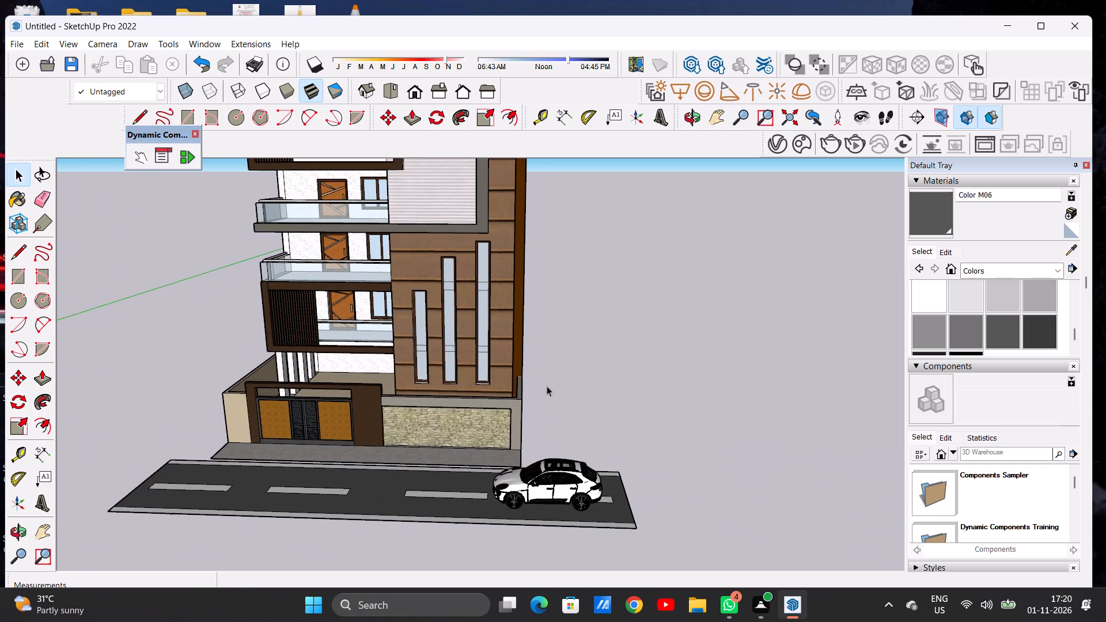
{"action": "scroll", "coordinate": [547, 386], "scroll_direction": "up", "scroll_amount": 1}
{"action": "scroll", "coordinate": [561, 386], "scroll_direction": "down", "scroll_amount": 6}
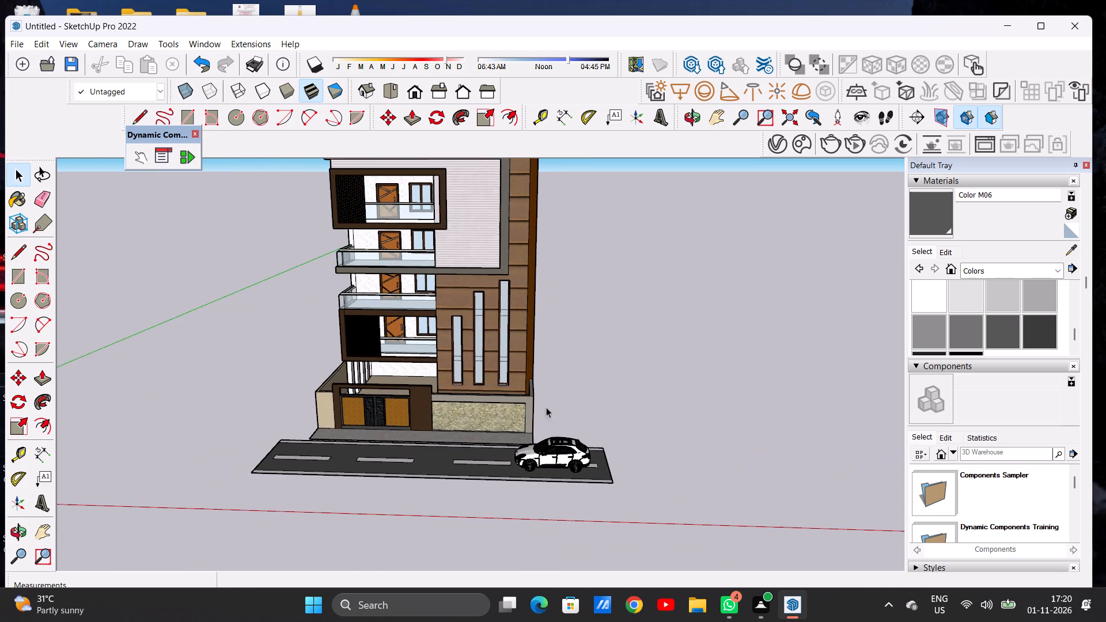
Start a 3D Text object reading "MVSR Maanus" for the building's name sign.
{"action": "middle_click_drag", "start_coordinate": [524, 423], "coordinate": [541, 366]}
{"action": "scroll", "coordinate": [507, 419], "scroll_direction": "up", "scroll_amount": 8}
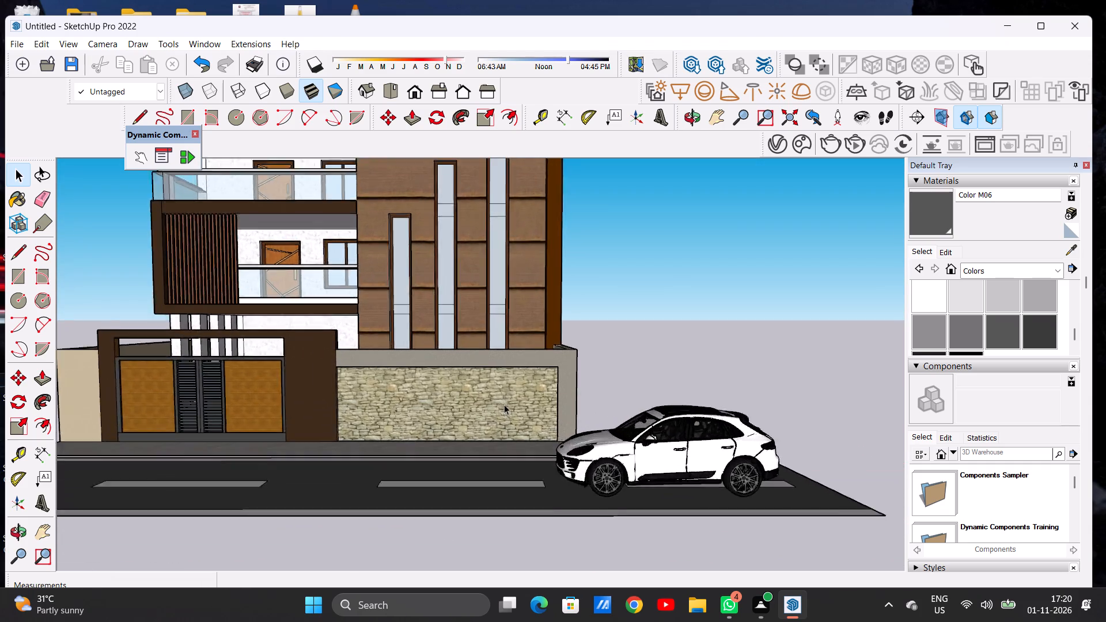
{"action": "scroll", "coordinate": [504, 404], "scroll_direction": "up", "scroll_amount": 4}
{"action": "middle_click_drag", "start_coordinate": [500, 396], "coordinate": [499, 385]}
{"action": "left_click", "coordinate": [43, 508]}
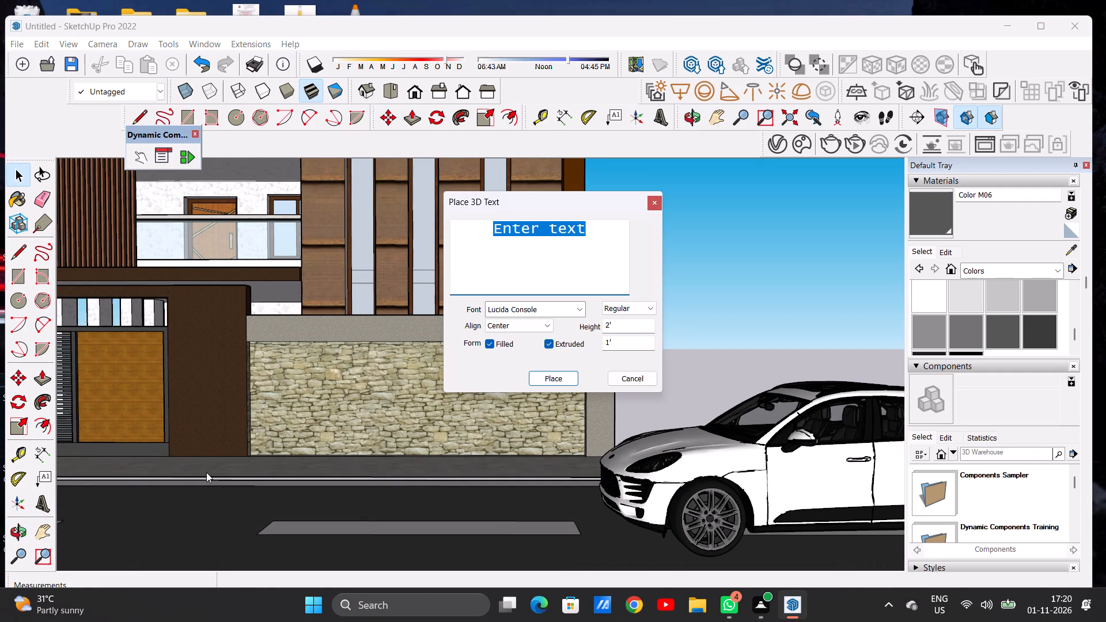
{"action": "key", "text": "BackSpace"}
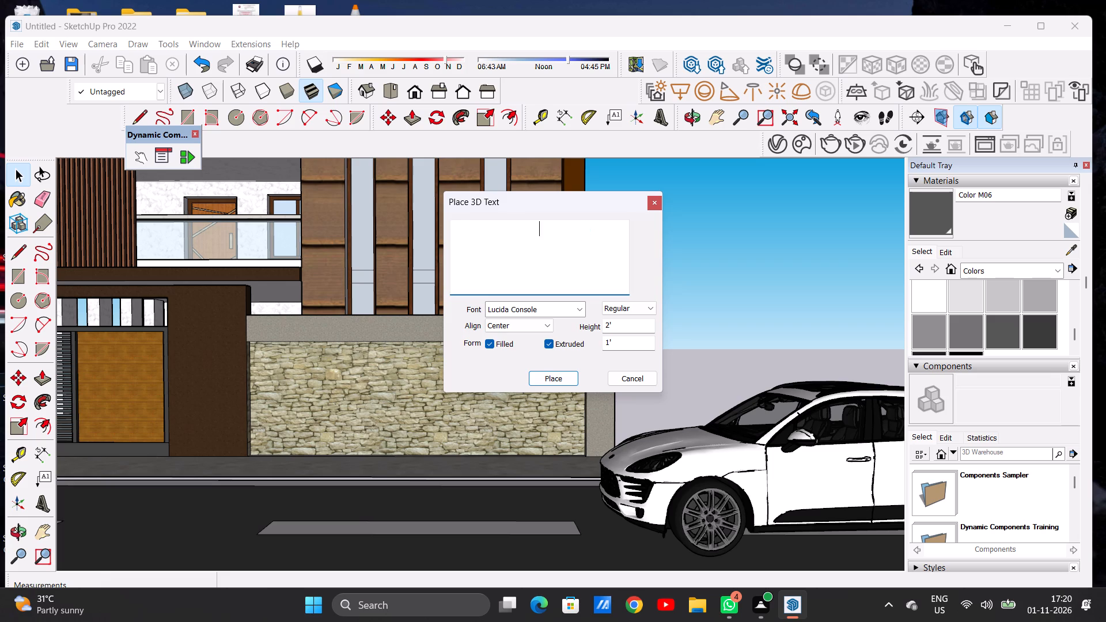
{"action": "key", "text": "m"}
{"action": "key", "text": "v"}
{"action": "key", "text": "s"}
{"action": "key", "text": "r"}
{"action": "key", "text": "space"}
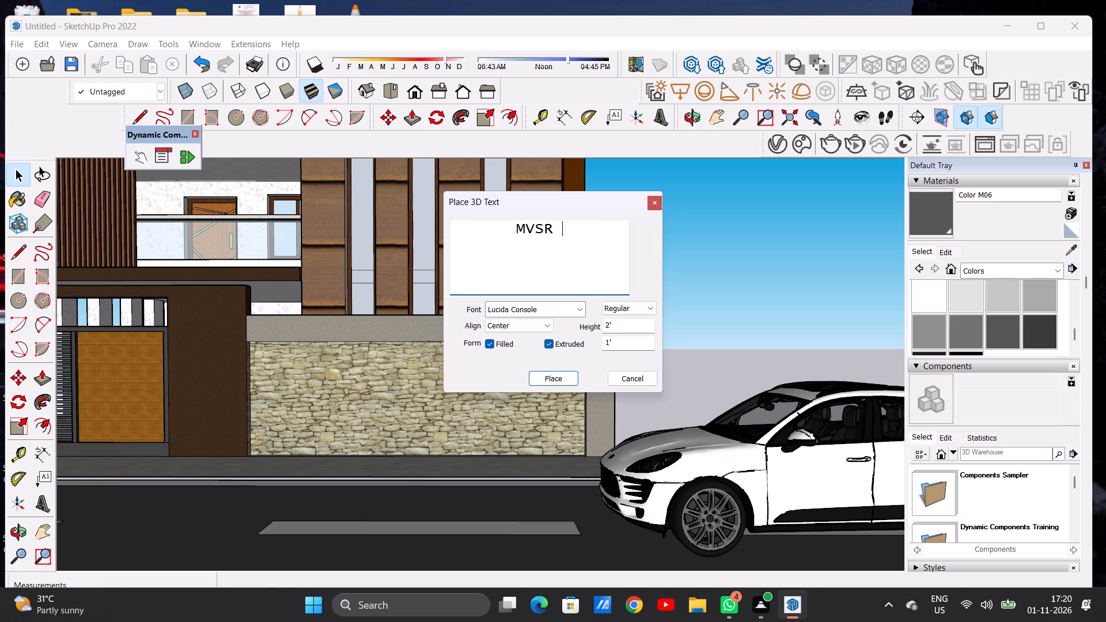
{"action": "key", "text": "m"}
{"action": "key", "text": "a"}
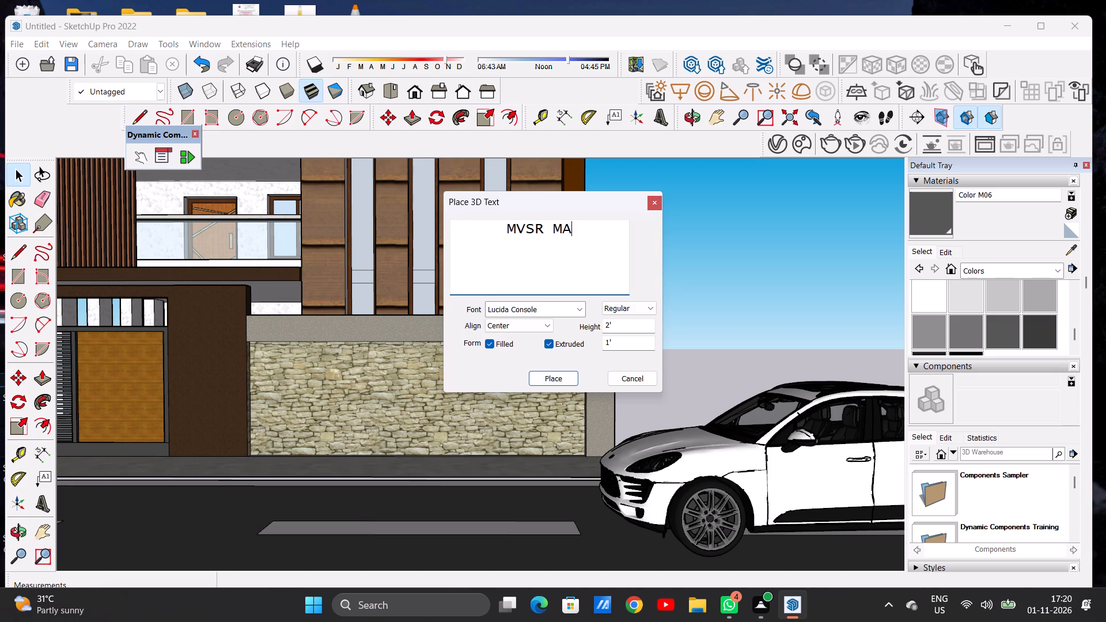
{"action": "key", "text": "BackSpace"}
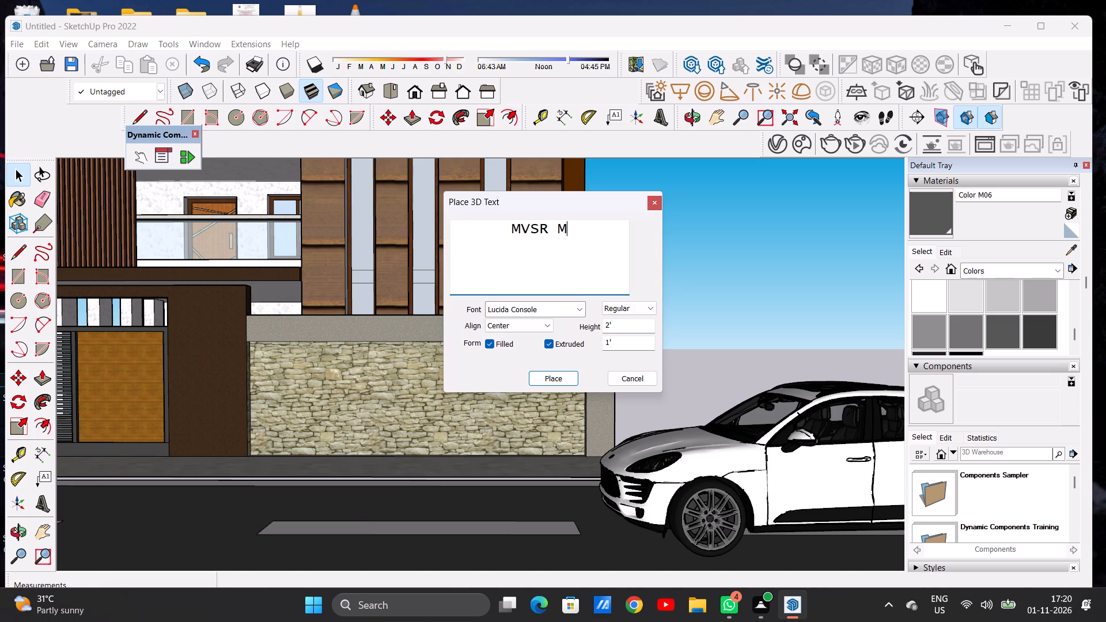
{"action": "type", "text": "aa"}
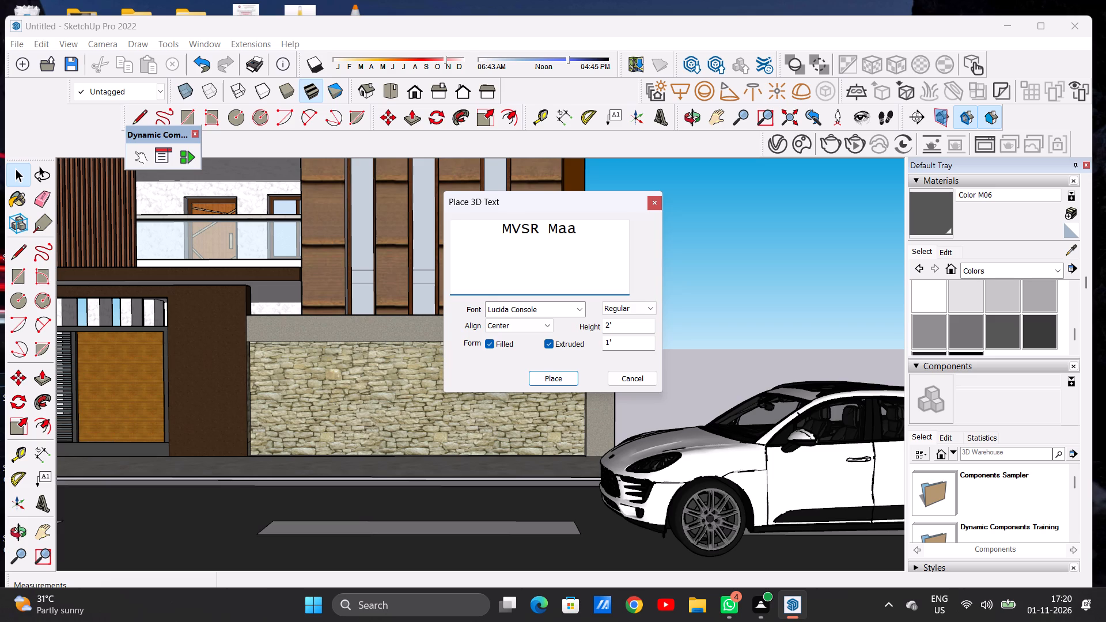
{"action": "type", "text": "nu"}
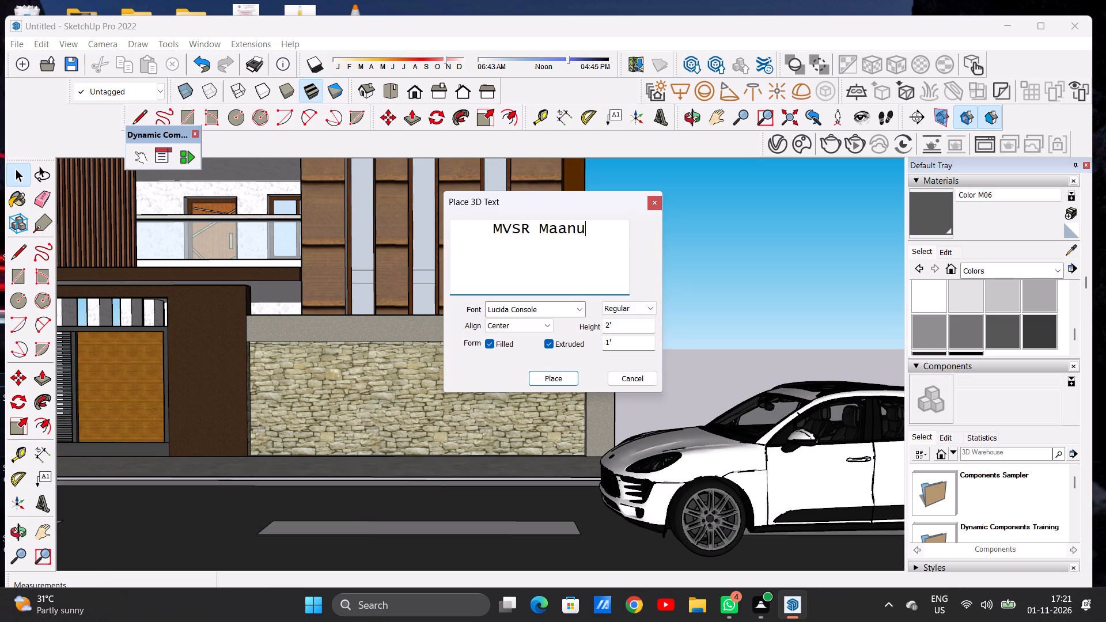
{"action": "key", "text": "space"}
{"action": "type", "text": "s"}
{"action": "key", "text": "BackSpace"}
{"action": "key", "text": "BackSpace"}
{"action": "key", "text": "s"}
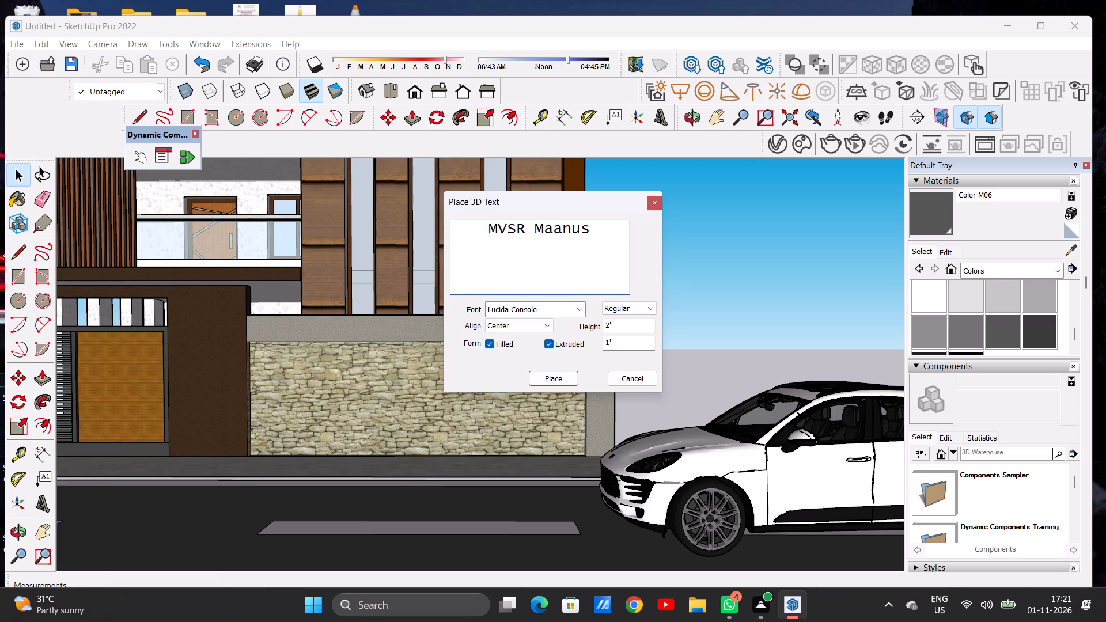
{"action": "left_click", "coordinate": [587, 230]}
Place the 3D name text on the stone-clad face of the front boundary wall, in its upper middle.
{"action": "left_click", "coordinate": [557, 378]}
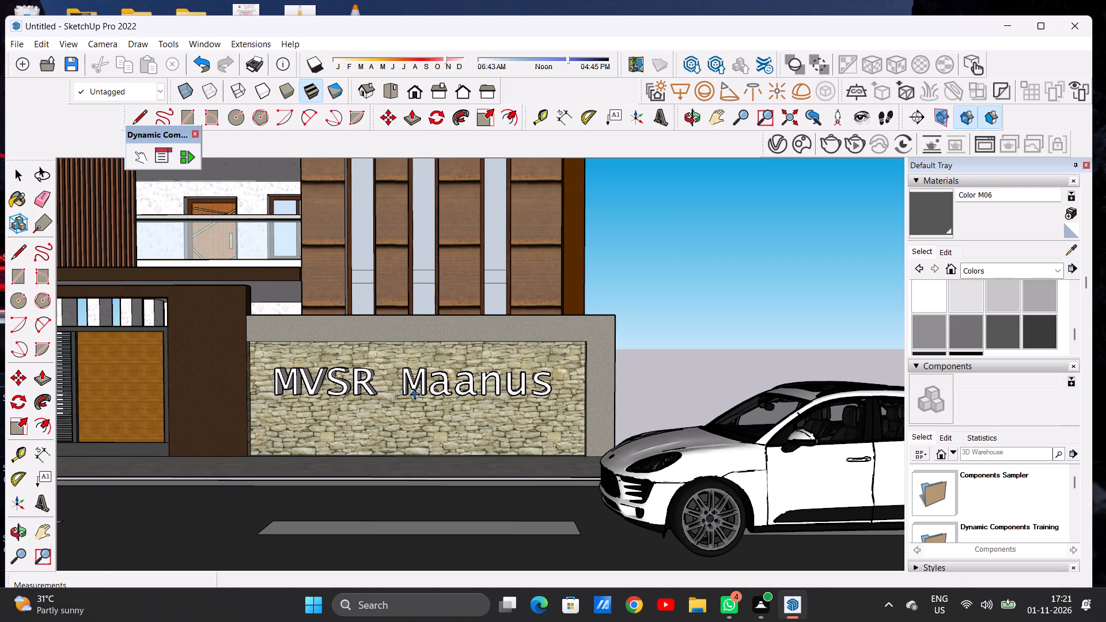
{"action": "left_click", "coordinate": [415, 395]}
{"action": "key", "text": "space"}
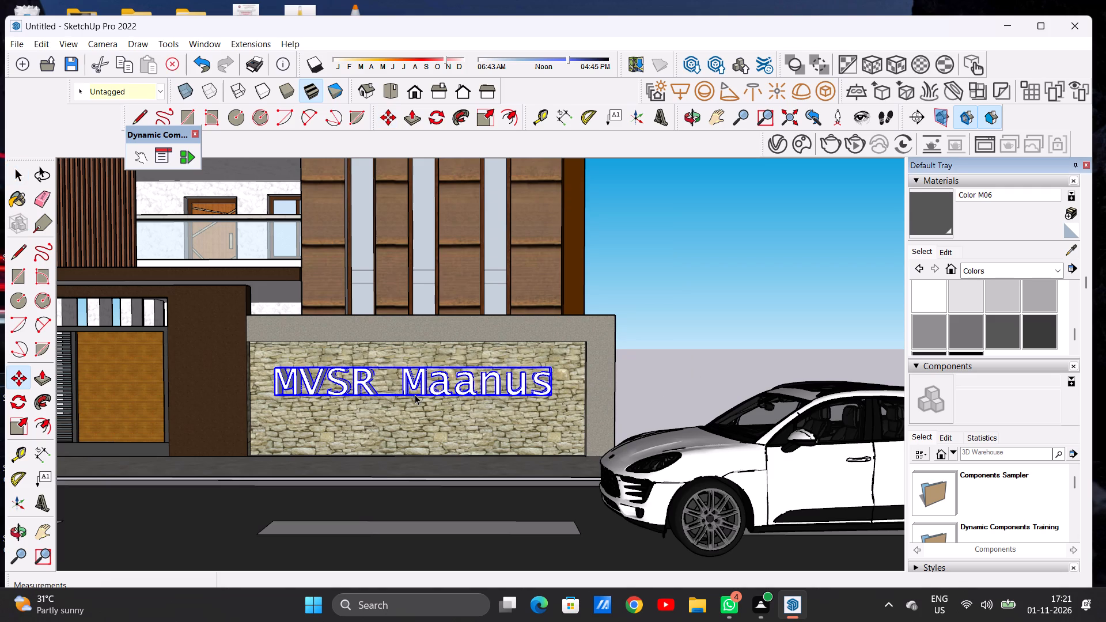
Scale the "MVSR Maanus" text in height by a factor of about 1.56.
{"action": "scroll", "coordinate": [415, 395], "scroll_direction": "down", "scroll_amount": 4}
{"action": "middle_click_drag", "start_coordinate": [419, 392], "coordinate": [392, 452]}
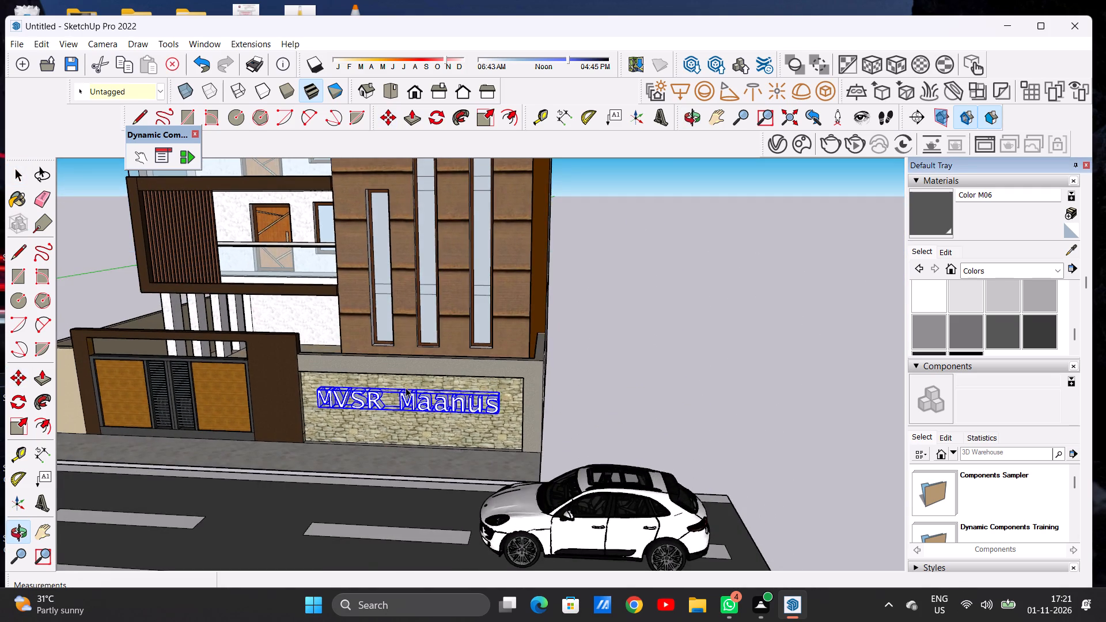
{"action": "scroll", "coordinate": [406, 388], "scroll_direction": "up", "scroll_amount": 15}
{"action": "scroll", "coordinate": [413, 392], "scroll_direction": "down", "scroll_amount": 1}
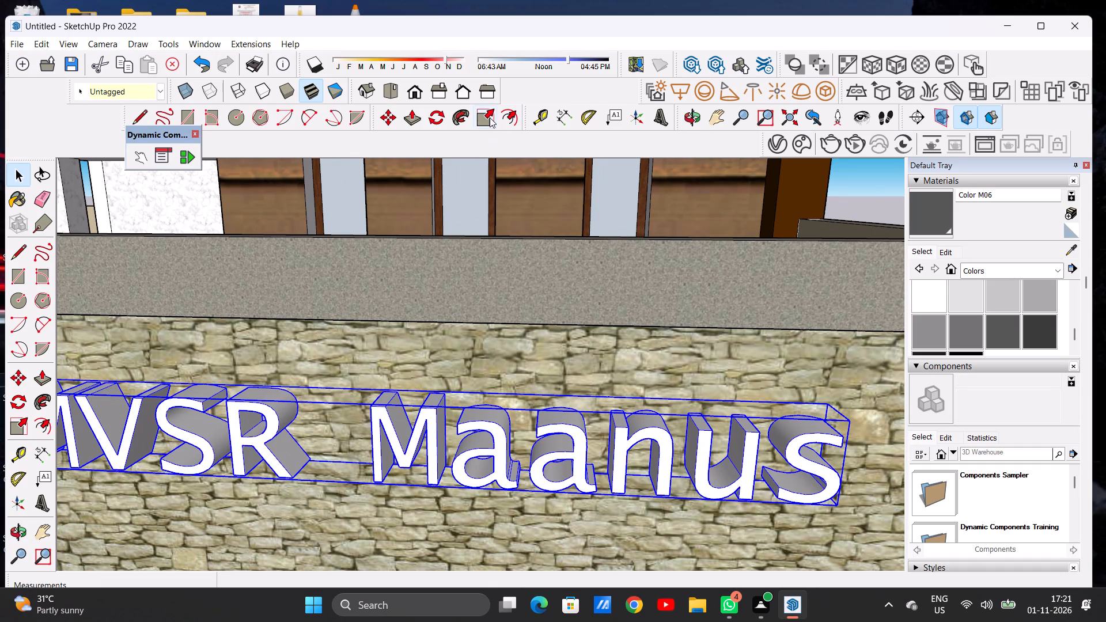
{"action": "left_click", "coordinate": [490, 117]}
{"action": "scroll", "coordinate": [406, 441], "scroll_direction": "down", "scroll_amount": 7}
{"action": "scroll", "coordinate": [421, 501], "scroll_direction": "up", "scroll_amount": 5}
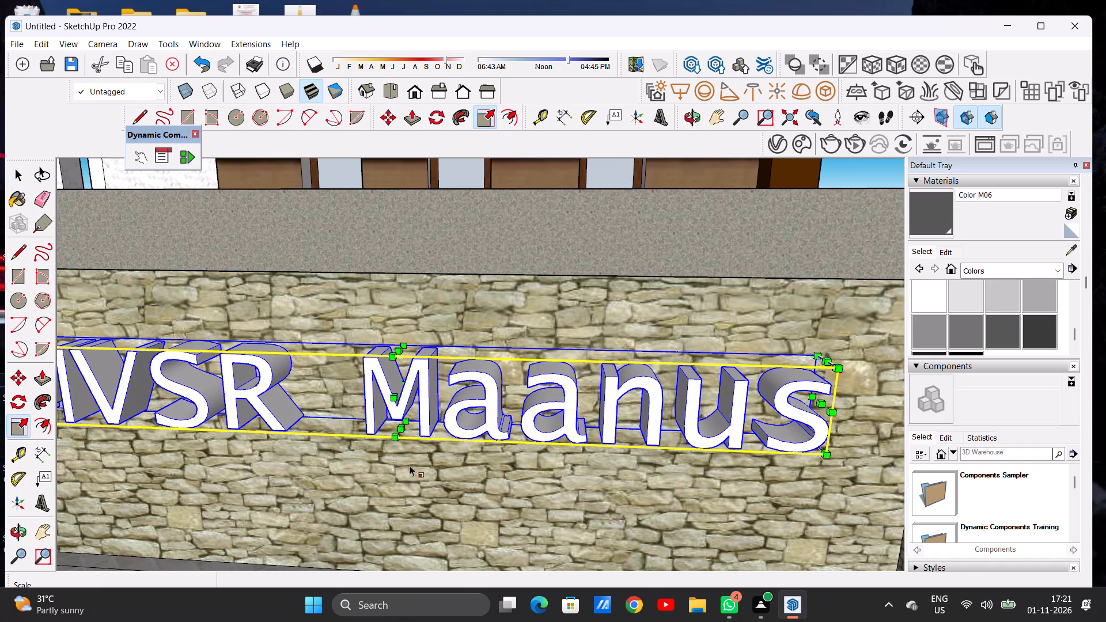
{"action": "left_click", "coordinate": [404, 433]}
{"action": "scroll", "coordinate": [412, 469], "scroll_direction": "down", "scroll_amount": 4}
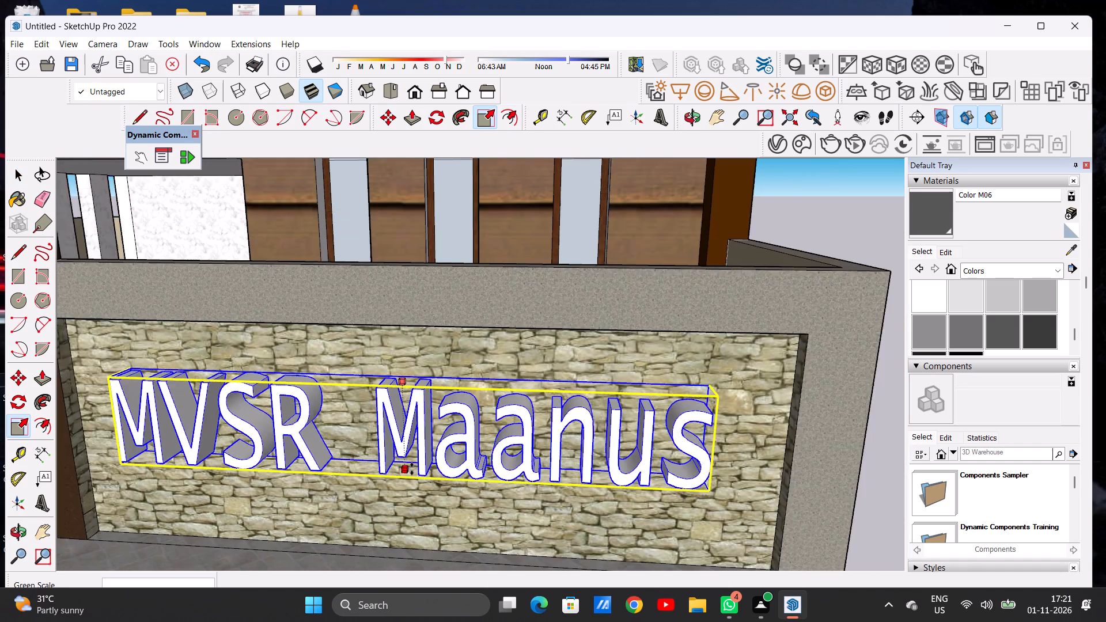
{"action": "scroll", "coordinate": [412, 469], "scroll_direction": "down", "scroll_amount": 7}
{"action": "left_click", "coordinate": [417, 469]}
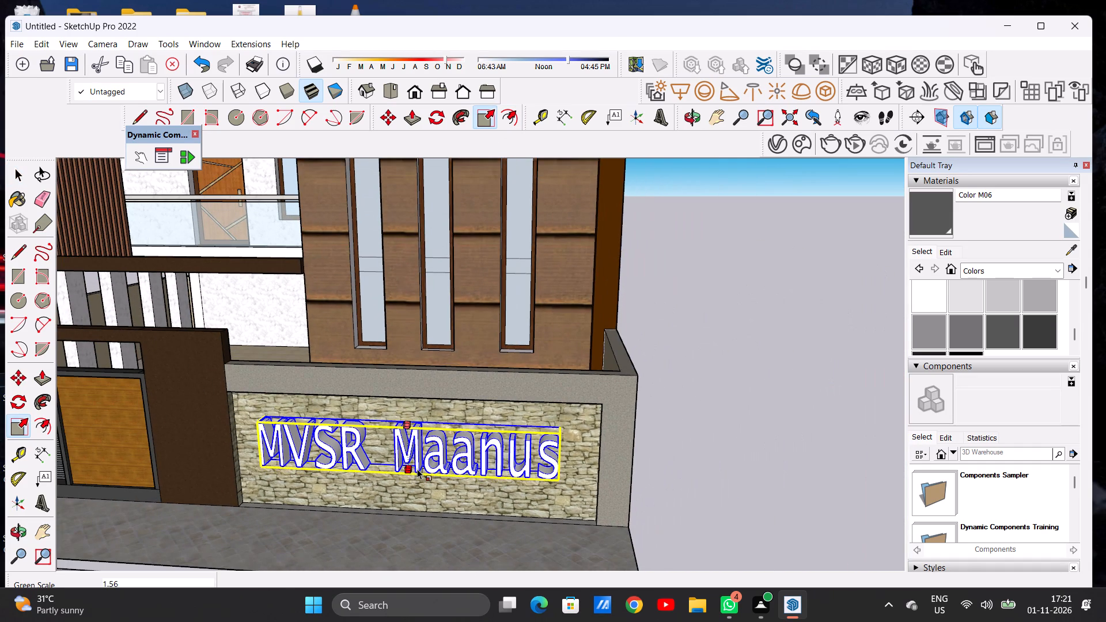
Scale the name text's depth by a factor of 0.50 so it projects less from the wall.
{"action": "middle_click_drag", "start_coordinate": [433, 451], "coordinate": [402, 506]}
{"action": "scroll", "coordinate": [397, 465], "scroll_direction": "up", "scroll_amount": 5}
{"action": "scroll", "coordinate": [396, 446], "scroll_direction": "down", "scroll_amount": 1}
{"action": "scroll", "coordinate": [391, 446], "scroll_direction": "up", "scroll_amount": 4}
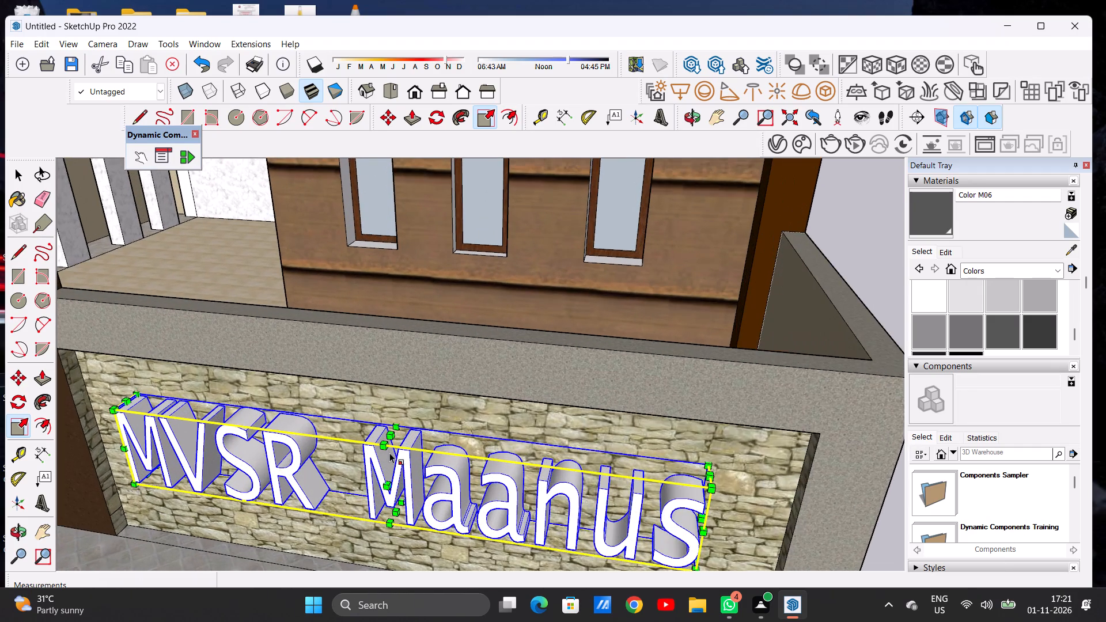
{"action": "left_click", "coordinate": [388, 488]}
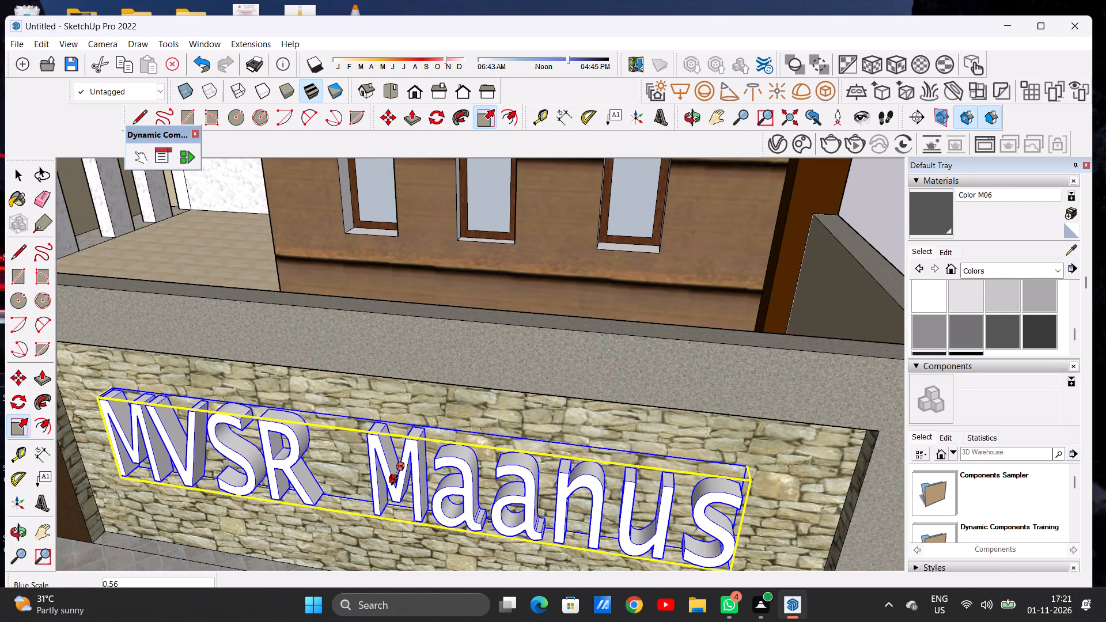
{"action": "left_click", "coordinate": [396, 481]}
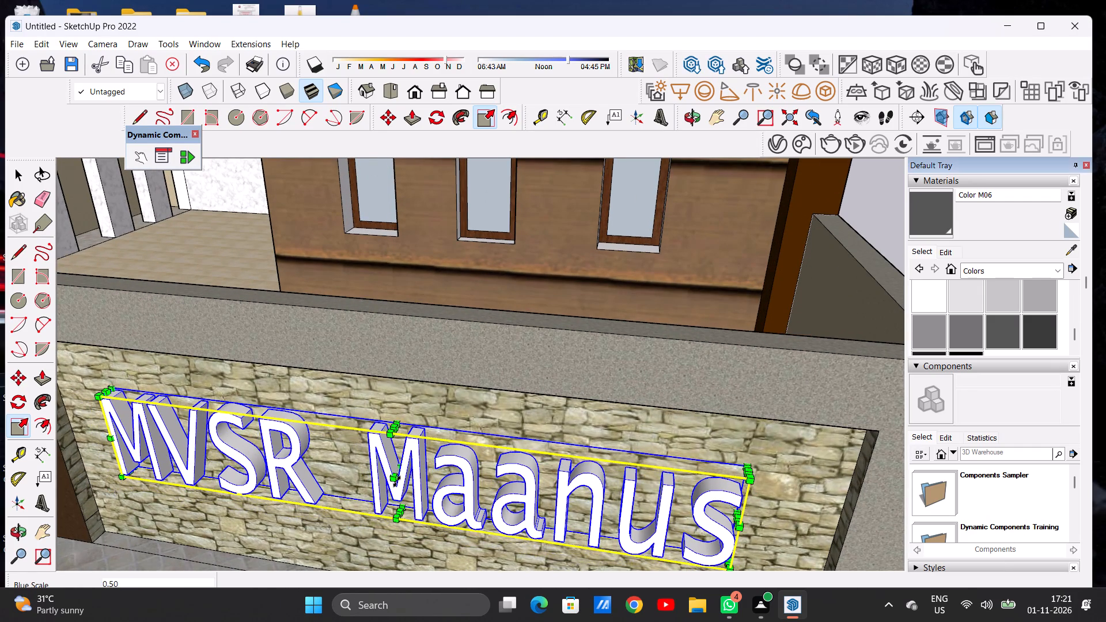
Scale the name text's width by about 1.05 towards the car-side end of the wall, and deselect it.
{"action": "scroll", "coordinate": [391, 433], "scroll_direction": "down", "scroll_amount": 6}
{"action": "middle_click_drag", "start_coordinate": [476, 498], "coordinate": [461, 464]}
{"action": "scroll", "coordinate": [555, 451], "scroll_direction": "up", "scroll_amount": 2}
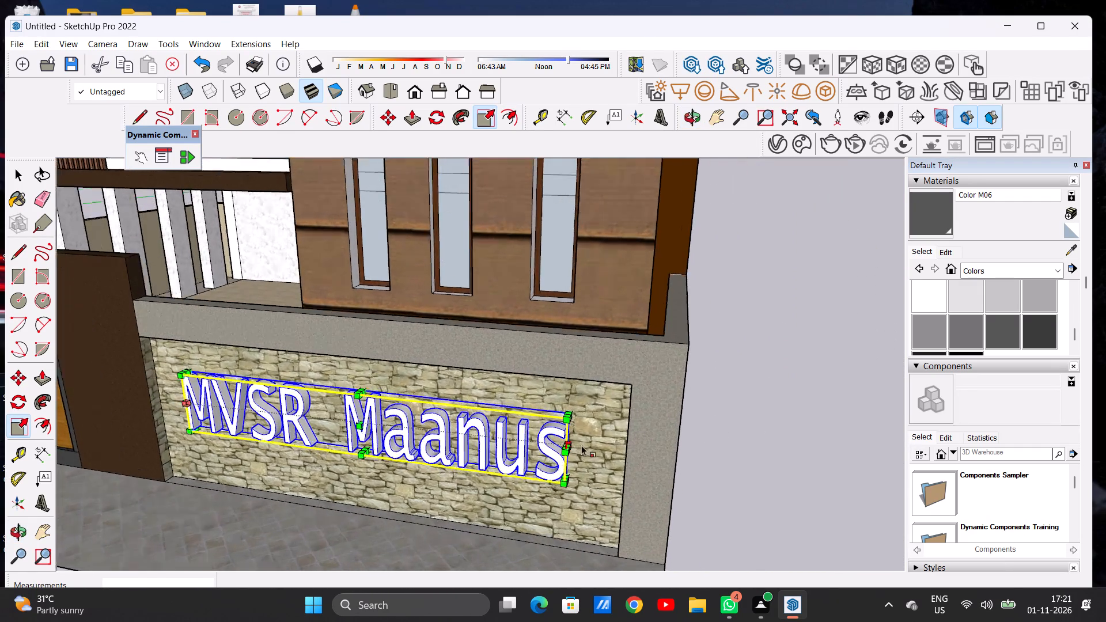
{"action": "scroll", "coordinate": [581, 445], "scroll_direction": "up", "scroll_amount": 5}
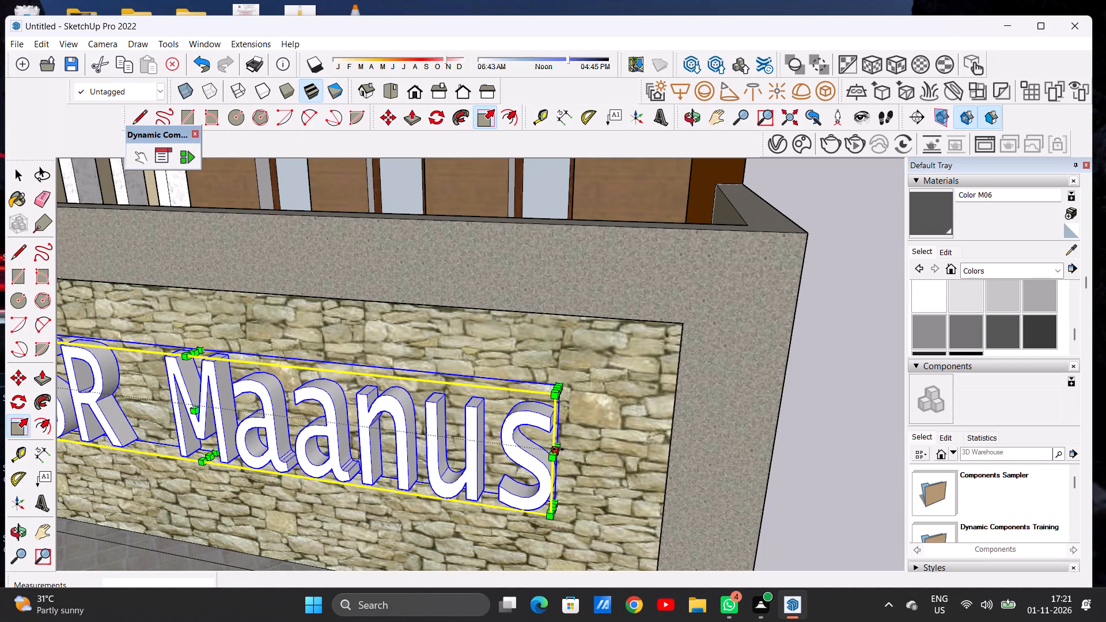
{"action": "left_click", "coordinate": [558, 449]}
{"action": "left_click", "coordinate": [595, 451]}
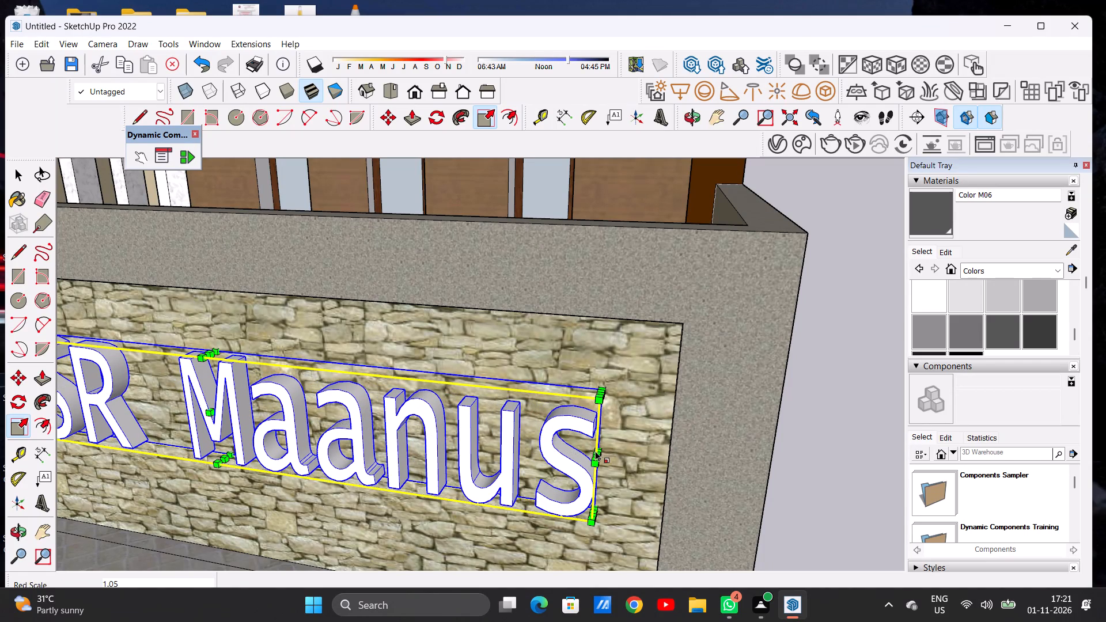
{"action": "key", "text": "space"}
{"action": "scroll", "coordinate": [533, 454], "scroll_direction": "down", "scroll_amount": 7}
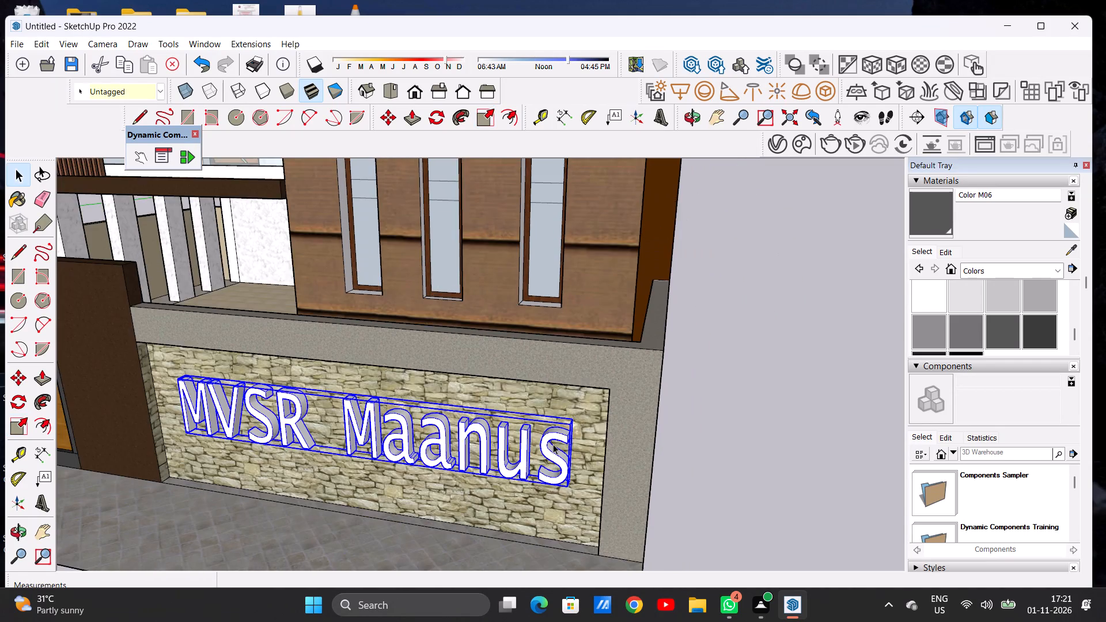
{"action": "scroll", "coordinate": [543, 439], "scroll_direction": "down", "scroll_amount": 7}
{"action": "middle_click_drag", "start_coordinate": [408, 454], "coordinate": [459, 418]}
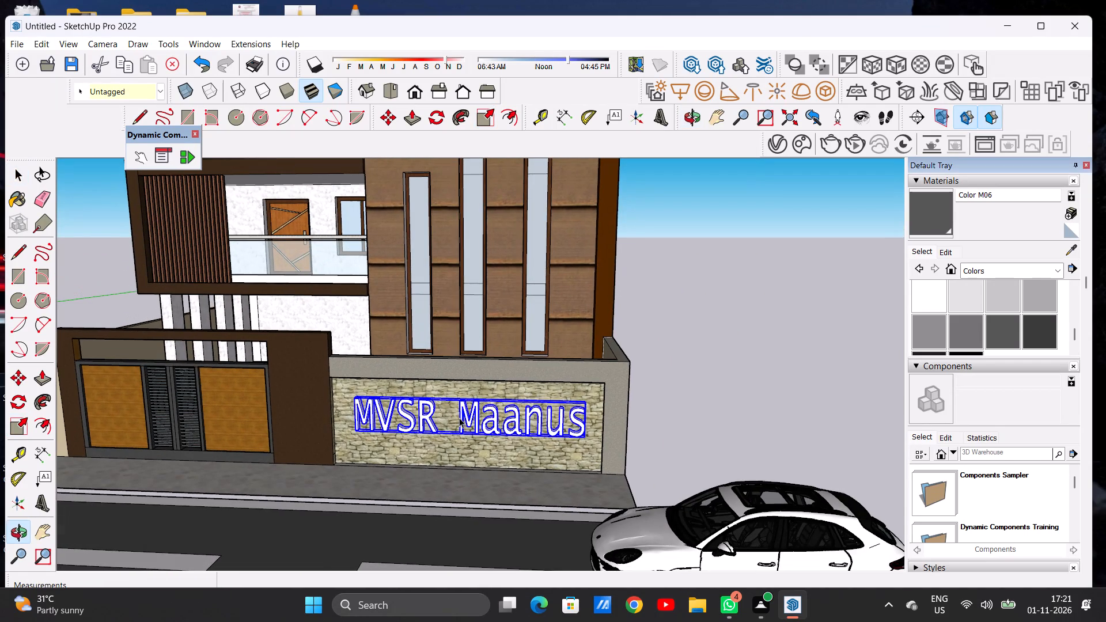
{"action": "middle_click", "coordinate": [380, 429]}
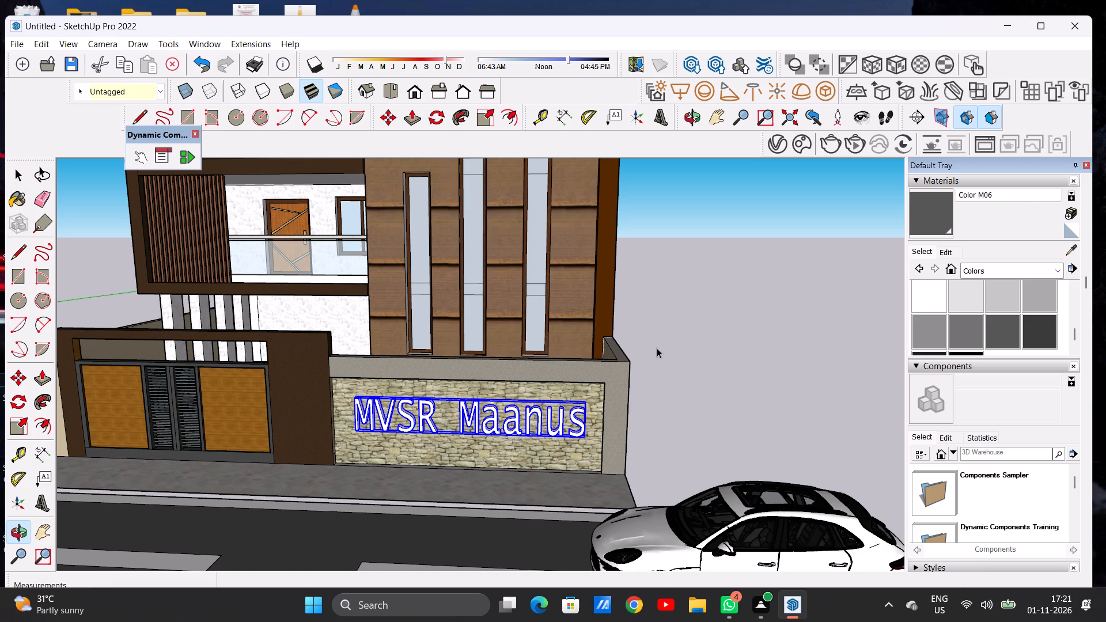
{"action": "left_click", "coordinate": [657, 348]}
{"action": "key", "text": "space"}
{"action": "scroll", "coordinate": [418, 490], "scroll_direction": "down", "scroll_amount": 6}
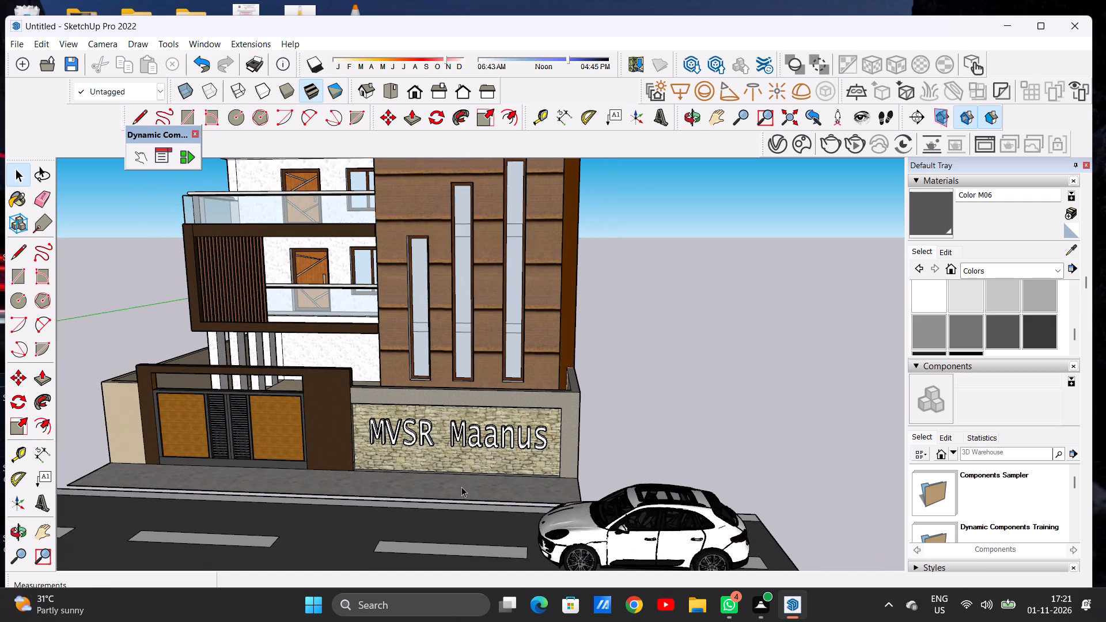
Paint the "MVSR Maanus" wall text with the dark grey Color M07.
{"action": "middle_click_drag", "start_coordinate": [441, 481], "coordinate": [435, 433]}
{"action": "scroll", "coordinate": [442, 427], "scroll_direction": "up", "scroll_amount": 8}
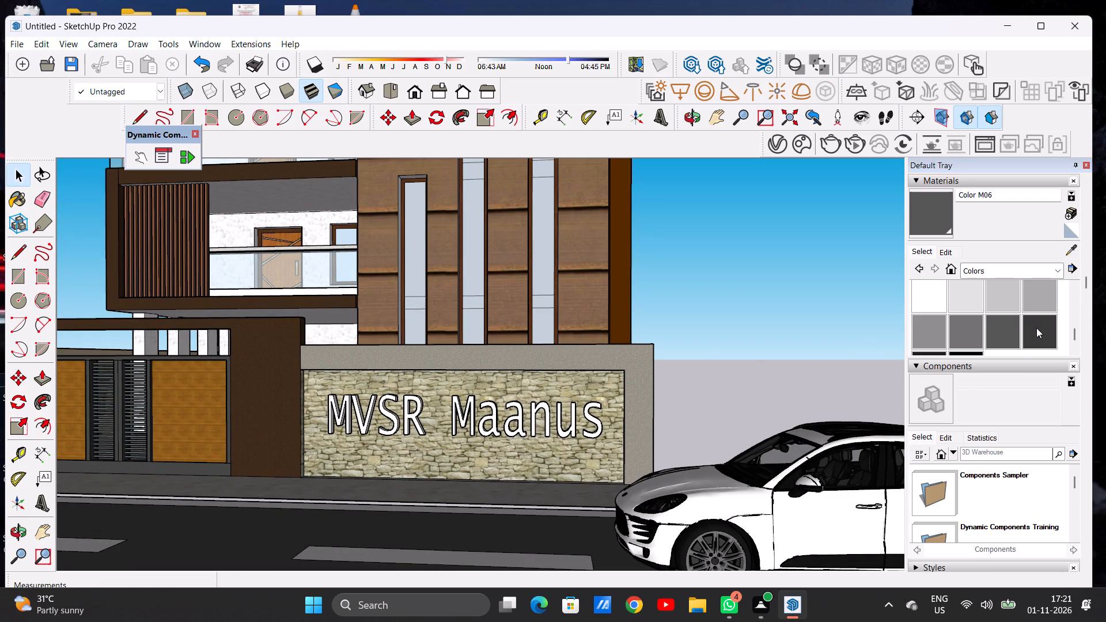
{"action": "scroll", "coordinate": [1001, 319], "scroll_direction": "down", "scroll_amount": 1}
{"action": "scroll", "coordinate": [1017, 305], "scroll_direction": "up", "scroll_amount": 1}
{"action": "left_click", "coordinate": [1036, 324]}
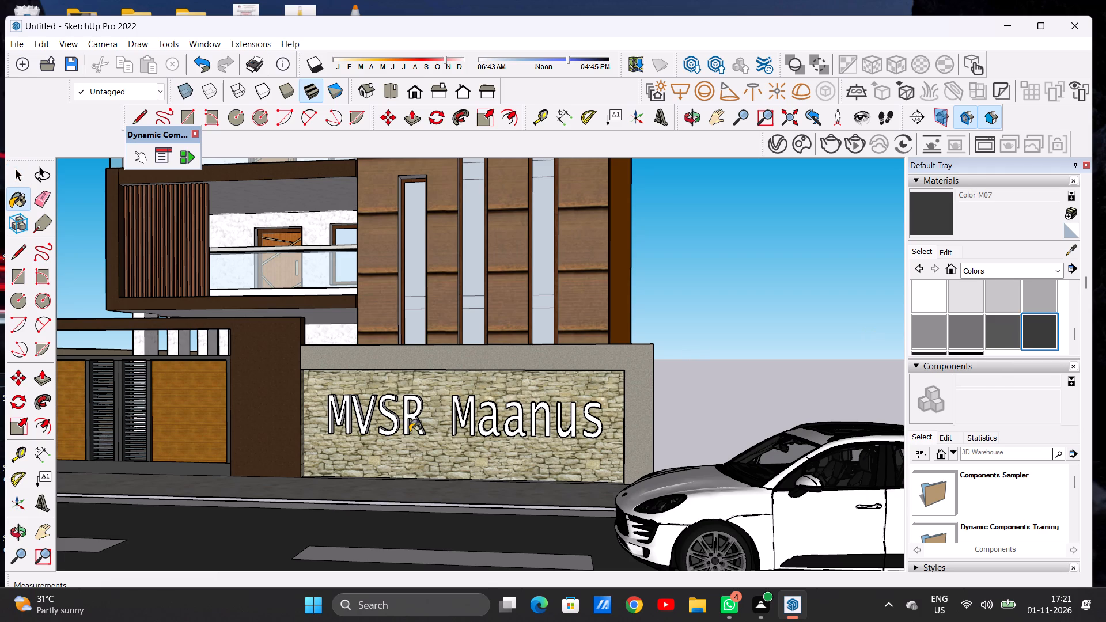
{"action": "scroll", "coordinate": [388, 432], "scroll_direction": "up", "scroll_amount": 4}
{"action": "scroll", "coordinate": [385, 431], "scroll_direction": "down", "scroll_amount": 1}
{"action": "scroll", "coordinate": [385, 431], "scroll_direction": "up", "scroll_amount": 1}
{"action": "scroll", "coordinate": [385, 431], "scroll_direction": "down", "scroll_amount": 1}
{"action": "scroll", "coordinate": [385, 431], "scroll_direction": "up", "scroll_amount": 5}
{"action": "left_click", "coordinate": [400, 410]}
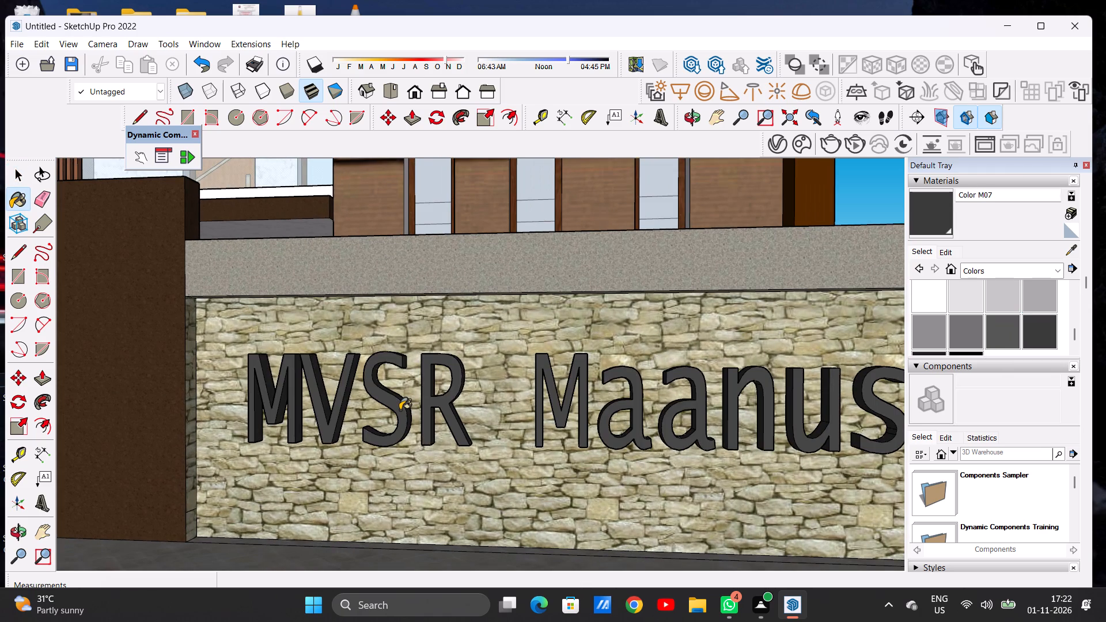
{"action": "key", "text": "space"}
{"action": "scroll", "coordinate": [436, 430], "scroll_direction": "down", "scroll_amount": 20}
{"action": "scroll", "coordinate": [436, 430], "scroll_direction": "down", "scroll_amount": 2}
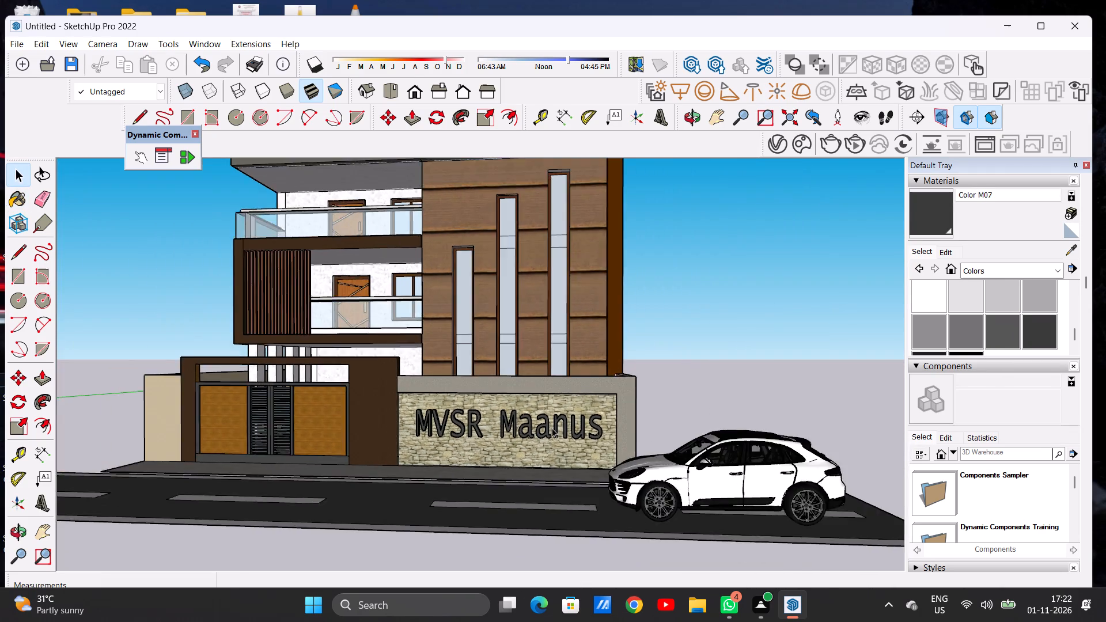
Paint the white side face of the rooftop block beneath the brown cap with the grey Color M04.
{"action": "scroll", "coordinate": [552, 428], "scroll_direction": "down", "scroll_amount": 3}
{"action": "middle_click_drag", "start_coordinate": [464, 436], "coordinate": [483, 446]}
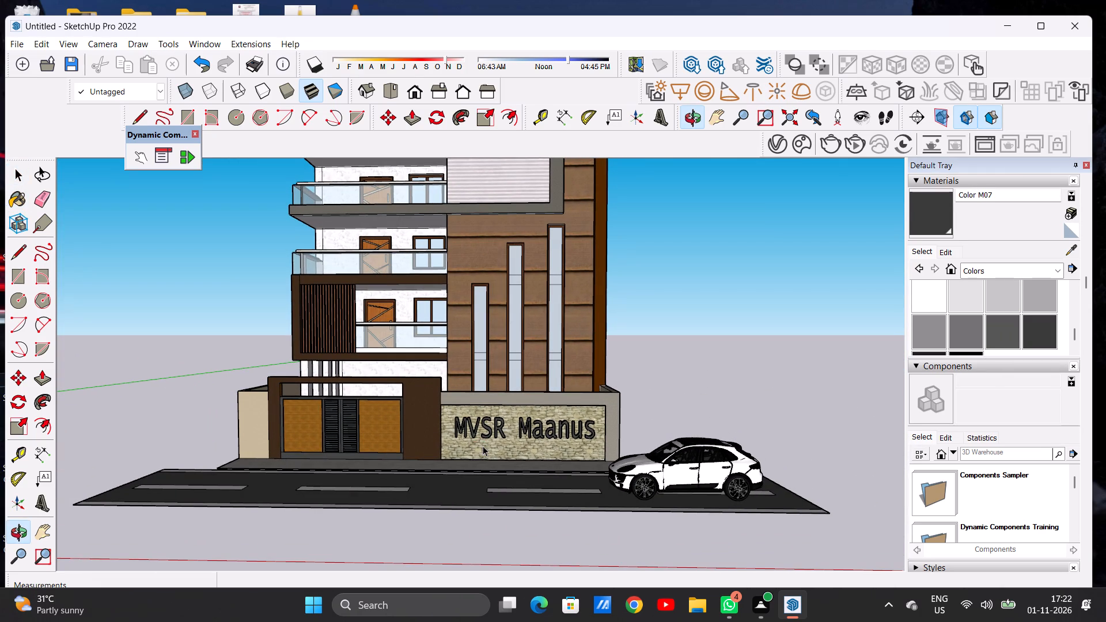
{"action": "scroll", "coordinate": [483, 446], "scroll_direction": "down", "scroll_amount": 6}
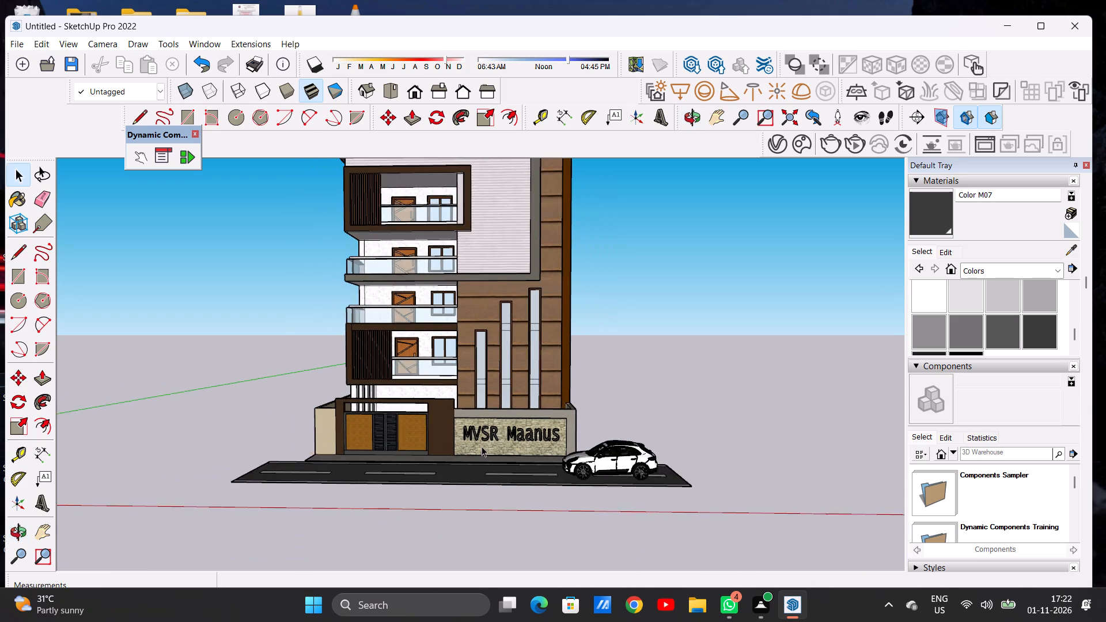
{"action": "scroll", "coordinate": [482, 450], "scroll_direction": "down", "scroll_amount": 12}
{"action": "scroll", "coordinate": [470, 358], "scroll_direction": "up", "scroll_amount": 6}
{"action": "middle_click_drag", "start_coordinate": [369, 416], "coordinate": [392, 424]}
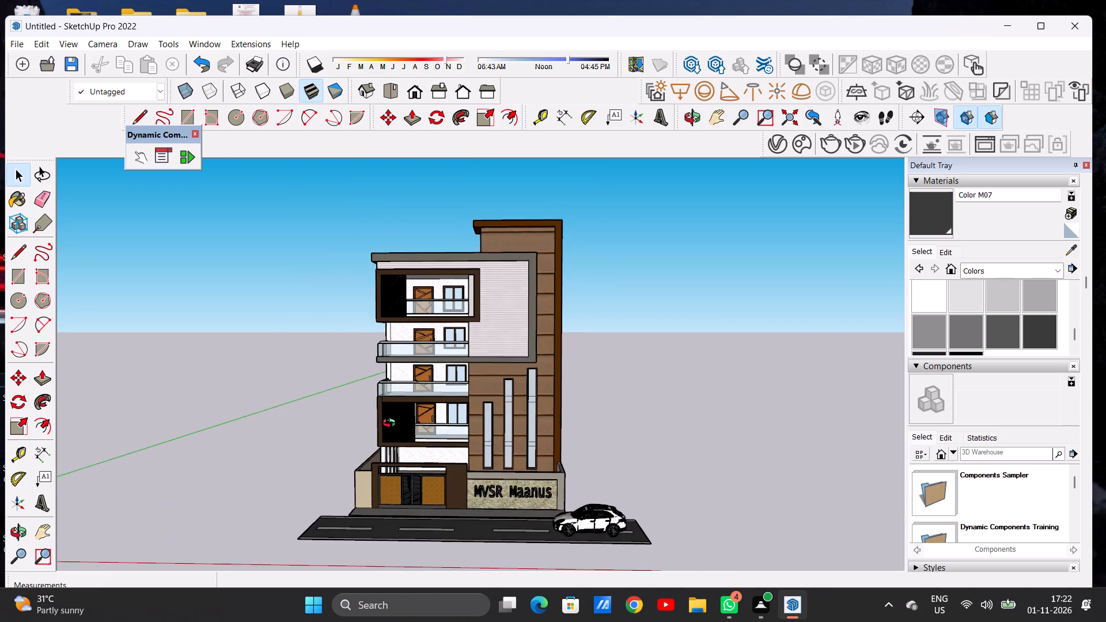
{"action": "middle_click_drag", "start_coordinate": [392, 424], "coordinate": [547, 431]}
{"action": "middle_click_drag", "start_coordinate": [332, 439], "coordinate": [597, 427]}
{"action": "middle_click_drag", "start_coordinate": [385, 469], "coordinate": [549, 470]}
{"action": "middle_click_drag", "start_coordinate": [393, 486], "coordinate": [520, 485]}
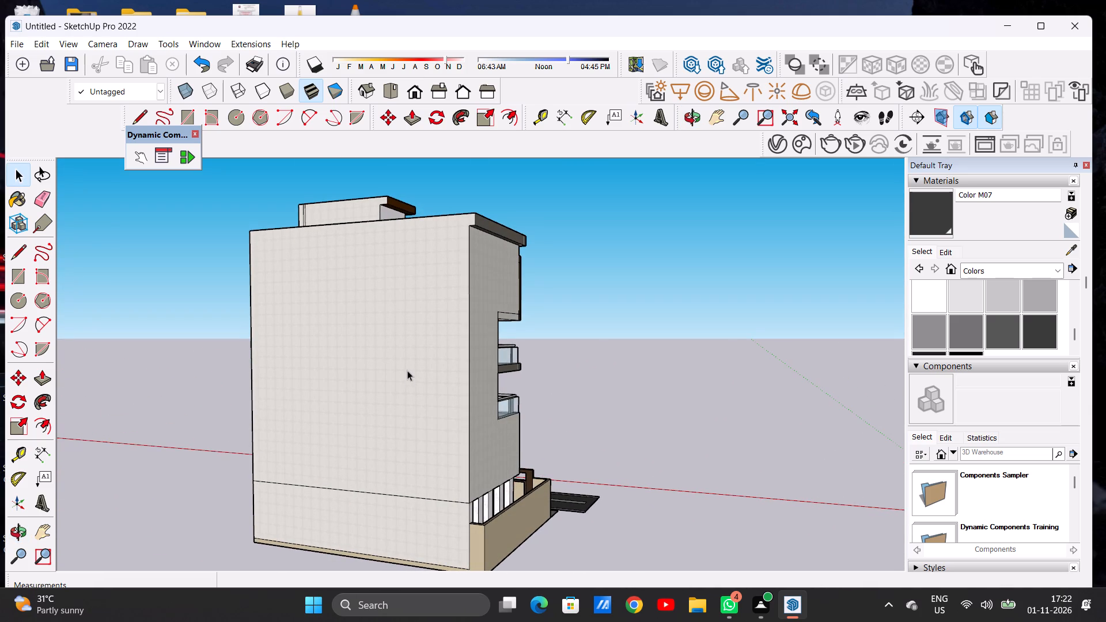
{"action": "middle_click_drag", "start_coordinate": [456, 217], "coordinate": [285, 343]}
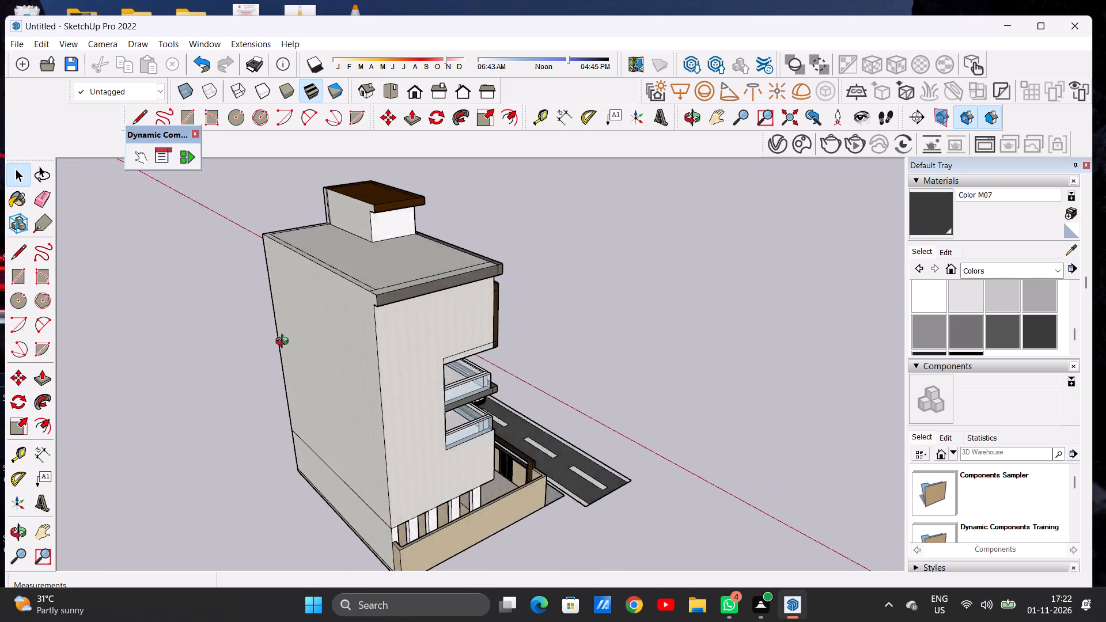
{"action": "middle_click_drag", "start_coordinate": [285, 343], "coordinate": [233, 353]}
{"action": "scroll", "coordinate": [451, 197], "scroll_direction": "up", "scroll_amount": 5}
{"action": "scroll", "coordinate": [418, 217], "scroll_direction": "down", "scroll_amount": 1}
{"action": "scroll", "coordinate": [418, 217], "scroll_direction": "up", "scroll_amount": 5}
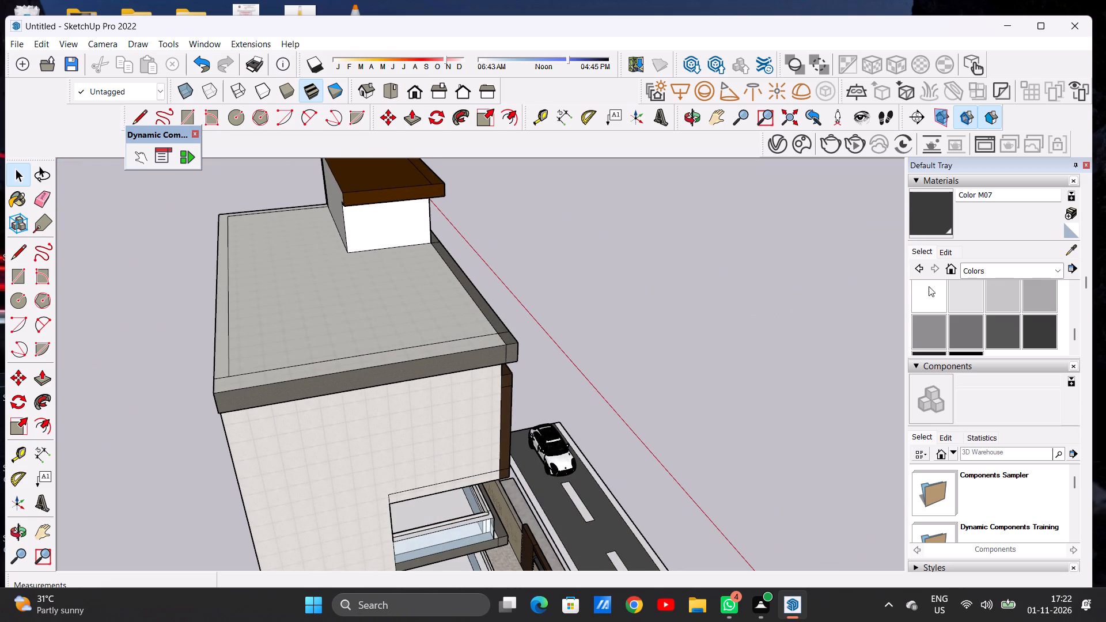
{"action": "left_click", "coordinate": [931, 329]}
{"action": "left_click", "coordinate": [402, 232]}
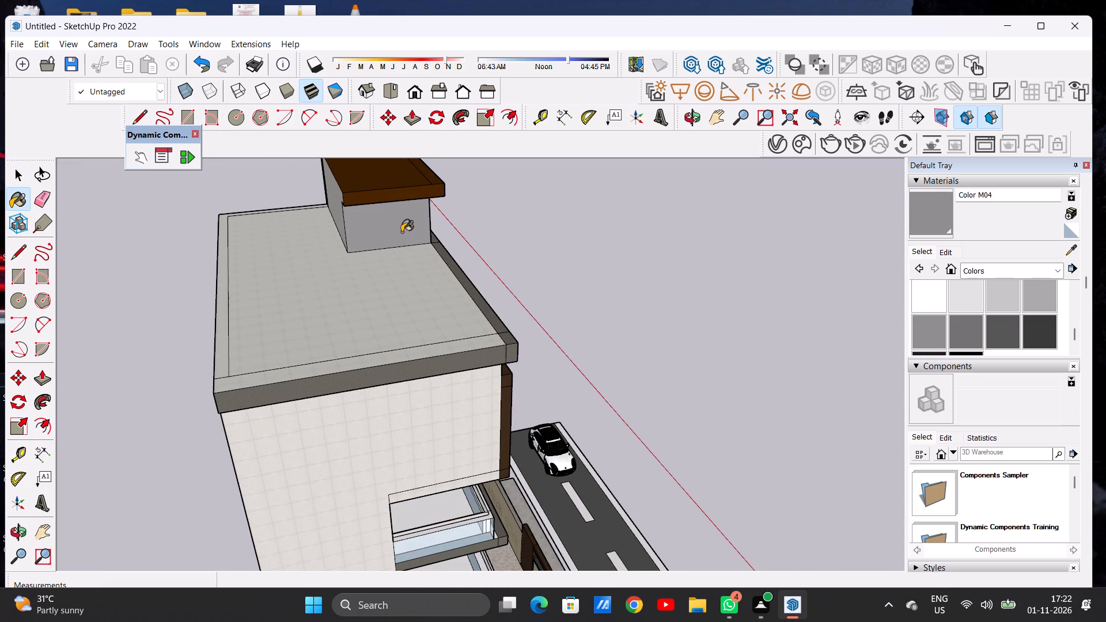
{"action": "key", "text": "space"}
Examine the whole building from the roof down to the street front, including the name wall, road and car.
{"action": "middle_click_drag", "start_coordinate": [417, 233], "coordinate": [77, 217]}
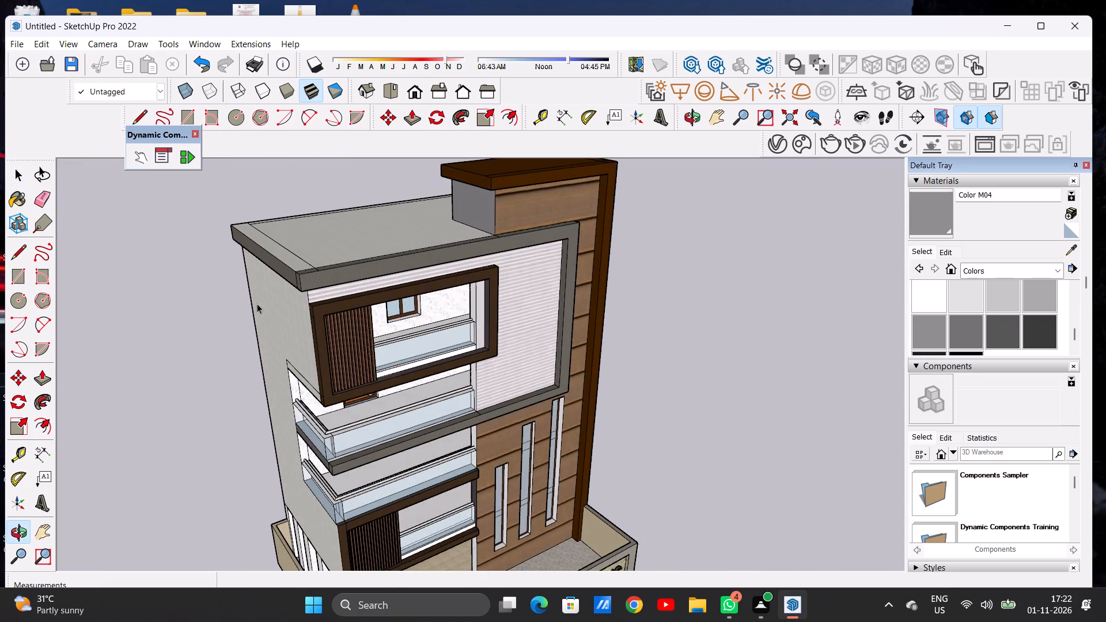
{"action": "scroll", "coordinate": [340, 302], "scroll_direction": "down", "scroll_amount": 5}
{"action": "middle_click_drag", "start_coordinate": [472, 335], "coordinate": [329, 230]}
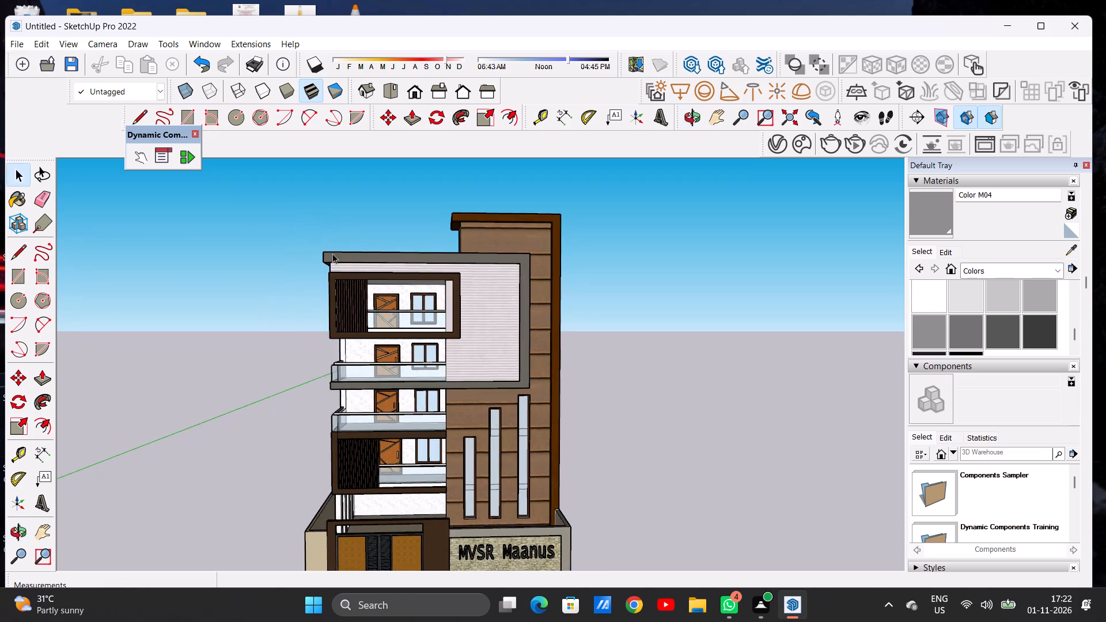
{"action": "scroll", "coordinate": [370, 301], "scroll_direction": "down", "scroll_amount": 6}
{"action": "scroll", "coordinate": [445, 337], "scroll_direction": "down", "scroll_amount": 5}
{"action": "scroll", "coordinate": [464, 443], "scroll_direction": "up", "scroll_amount": 9}
{"action": "scroll", "coordinate": [450, 436], "scroll_direction": "down", "scroll_amount": 1}
{"action": "scroll", "coordinate": [450, 436], "scroll_direction": "up", "scroll_amount": 4}
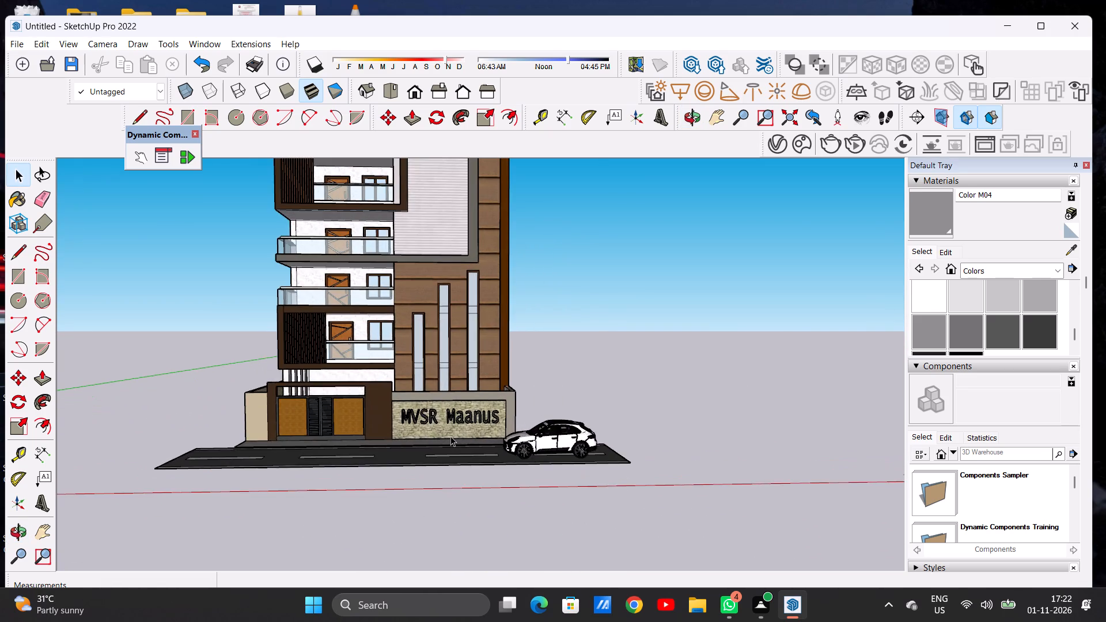
{"action": "scroll", "coordinate": [455, 445], "scroll_direction": "down", "scroll_amount": 4}
{"action": "scroll", "coordinate": [455, 445], "scroll_direction": "up", "scroll_amount": 1}
{"action": "scroll", "coordinate": [455, 449], "scroll_direction": "down", "scroll_amount": 8}
{"action": "scroll", "coordinate": [438, 210], "scroll_direction": "up", "scroll_amount": 7}
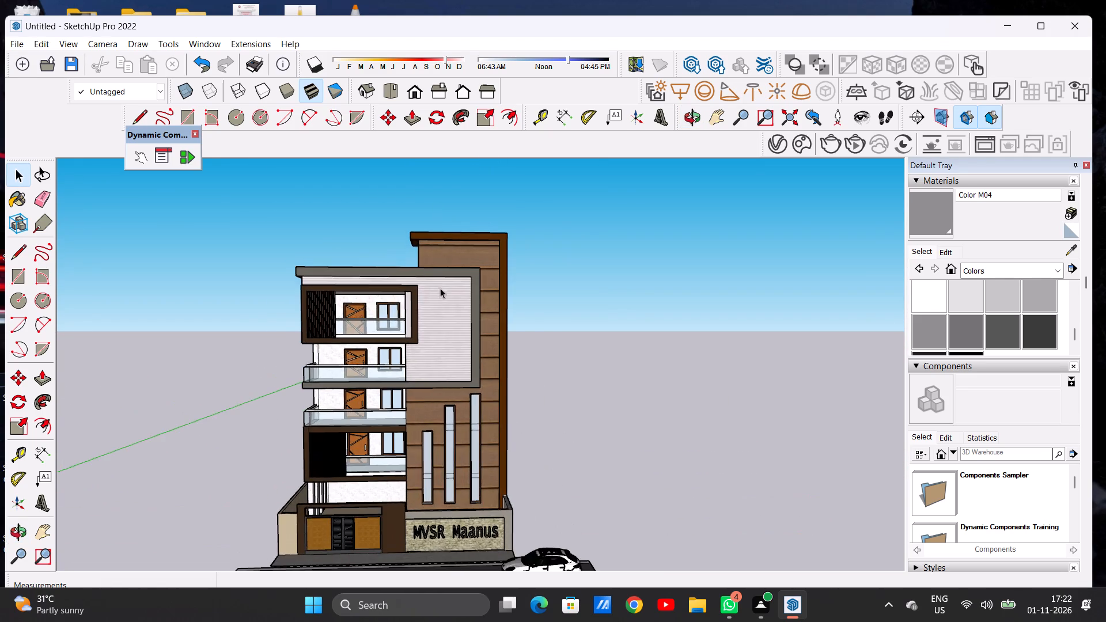
{"action": "middle_click_drag", "start_coordinate": [442, 292], "coordinate": [429, 309]}
{"action": "scroll", "coordinate": [429, 309], "scroll_direction": "down", "scroll_amount": 7}
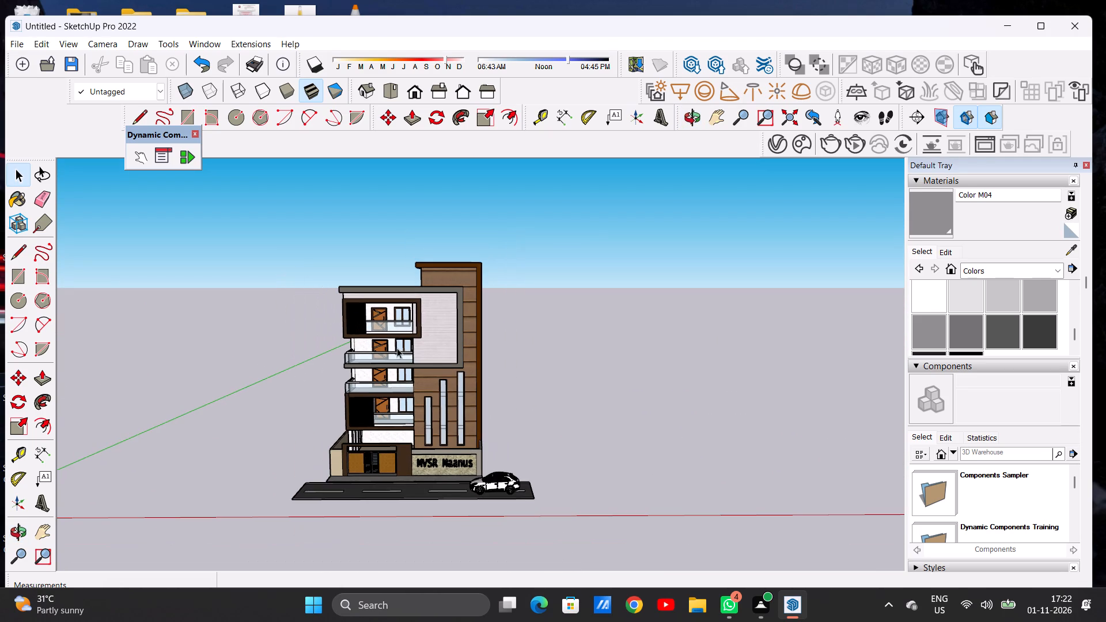
{"action": "scroll", "coordinate": [397, 353], "scroll_direction": "up", "scroll_amount": 2}
{"action": "scroll", "coordinate": [397, 353], "scroll_direction": "down", "scroll_amount": 1}
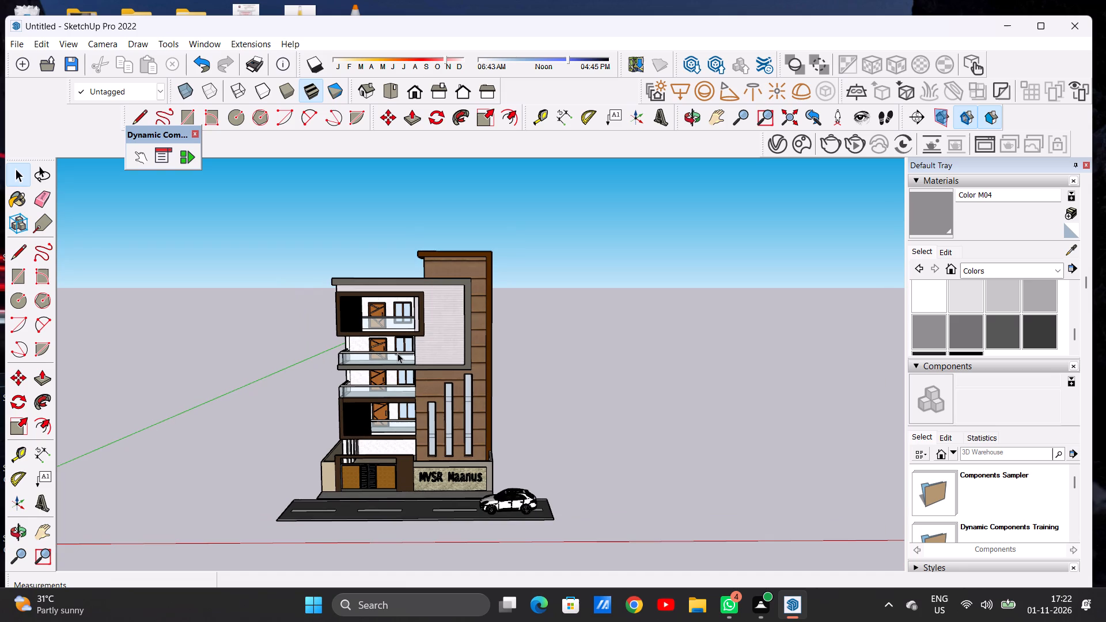
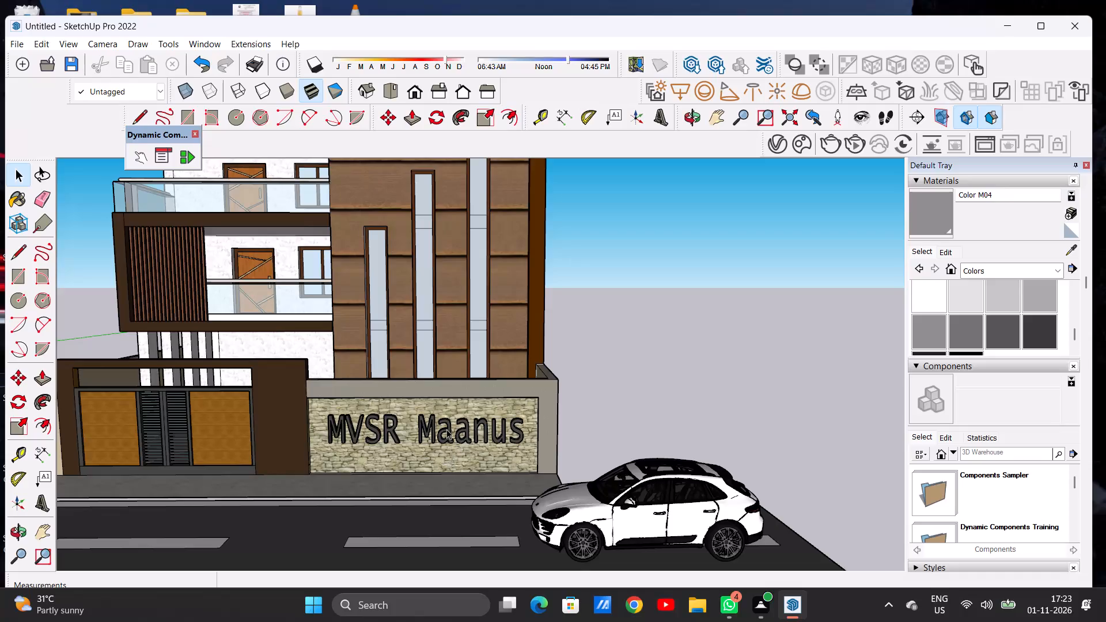
Examine the building's street front from several angles and distances, covering the gate, name wall, pavement, road and car.
{"action": "middle_click_drag", "start_coordinate": [447, 427], "coordinate": [473, 433]}
{"action": "scroll", "coordinate": [473, 433], "scroll_direction": "up", "scroll_amount": 1}
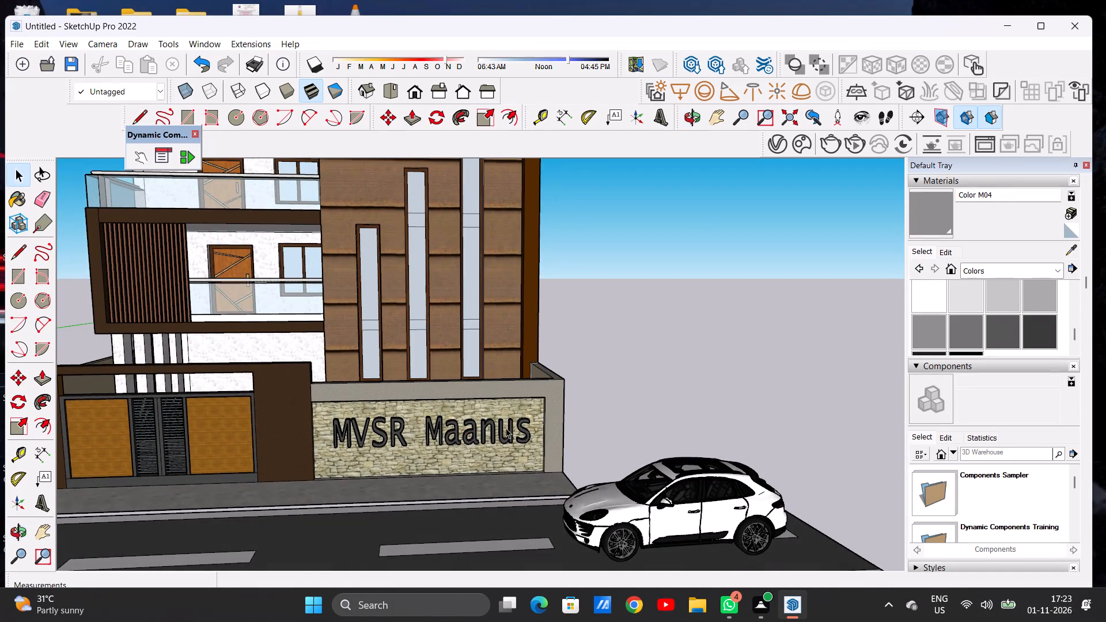
{"action": "scroll", "coordinate": [508, 428], "scroll_direction": "down", "scroll_amount": 11}
{"action": "middle_click_drag", "start_coordinate": [620, 389], "coordinate": [326, 453]}
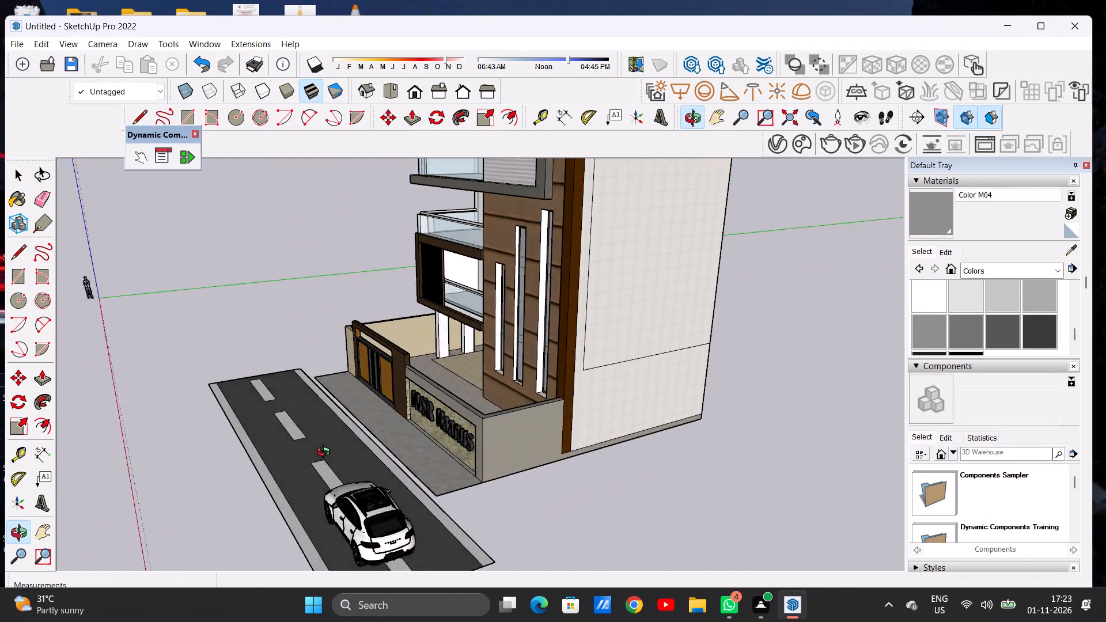
{"action": "middle_click_drag", "start_coordinate": [326, 453], "coordinate": [612, 437]}
{"action": "scroll", "coordinate": [618, 443], "scroll_direction": "down", "scroll_amount": 3}
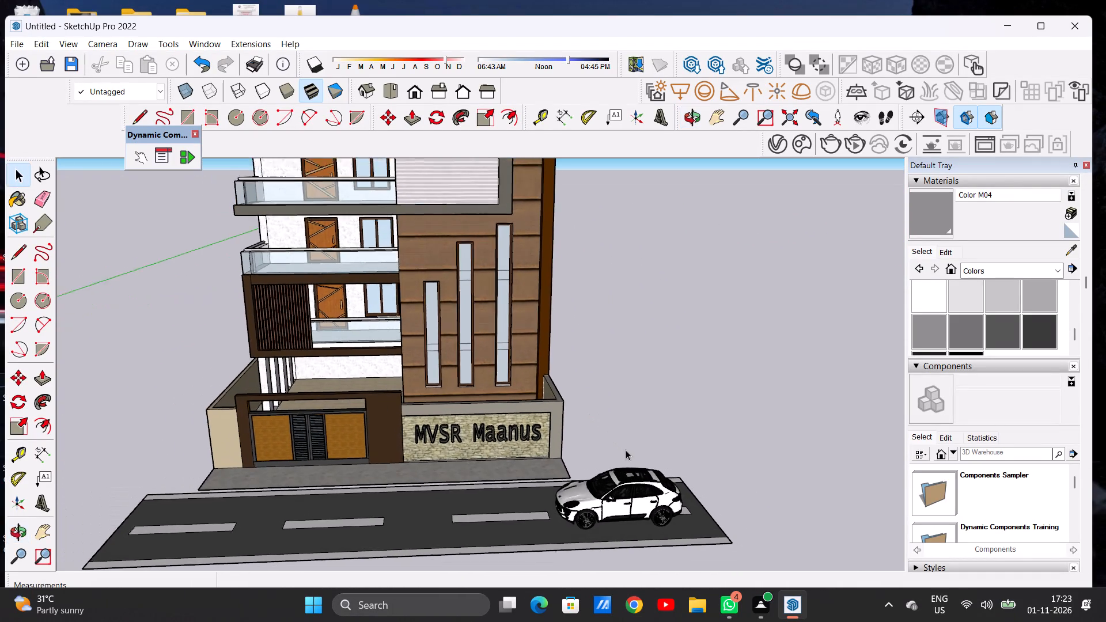
{"action": "scroll", "coordinate": [626, 450], "scroll_direction": "down", "scroll_amount": 2}
{"action": "middle_click_drag", "start_coordinate": [536, 447], "coordinate": [495, 503]}
{"action": "scroll", "coordinate": [474, 456], "scroll_direction": "up", "scroll_amount": 6}
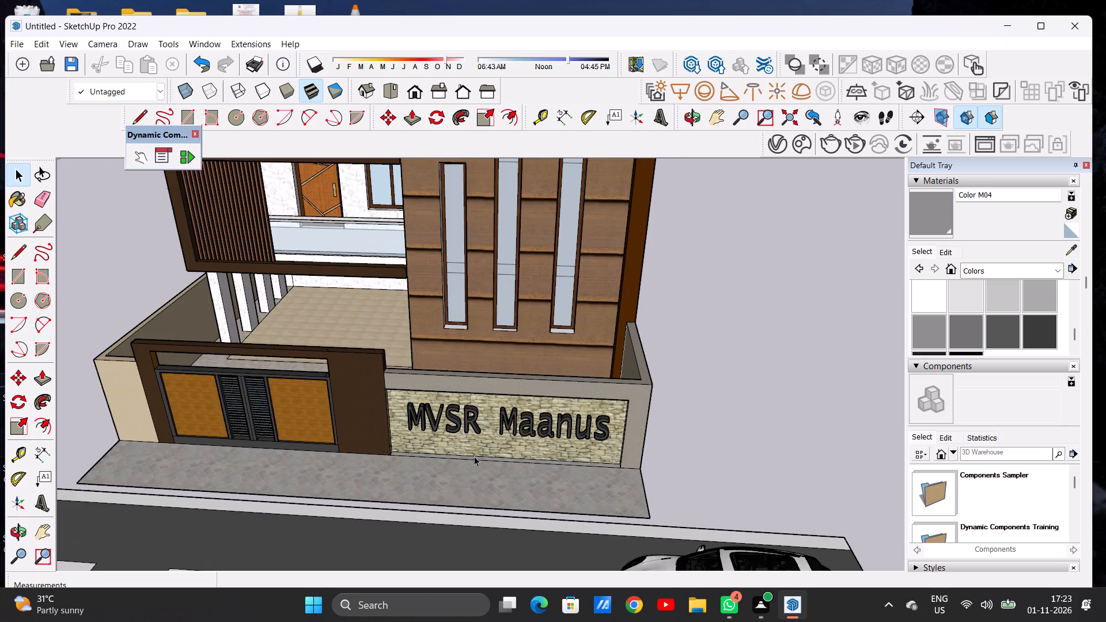
{"action": "scroll", "coordinate": [474, 456], "scroll_direction": "up", "scroll_amount": 1}
{"action": "scroll", "coordinate": [474, 456], "scroll_direction": "down", "scroll_amount": 1}
{"action": "scroll", "coordinate": [474, 456], "scroll_direction": "up", "scroll_amount": 13}
{"action": "scroll", "coordinate": [474, 457], "scroll_direction": "down", "scroll_amount": 5}
{"action": "scroll", "coordinate": [499, 453], "scroll_direction": "up", "scroll_amount": 1}
{"action": "scroll", "coordinate": [499, 453], "scroll_direction": "down", "scroll_amount": 8}
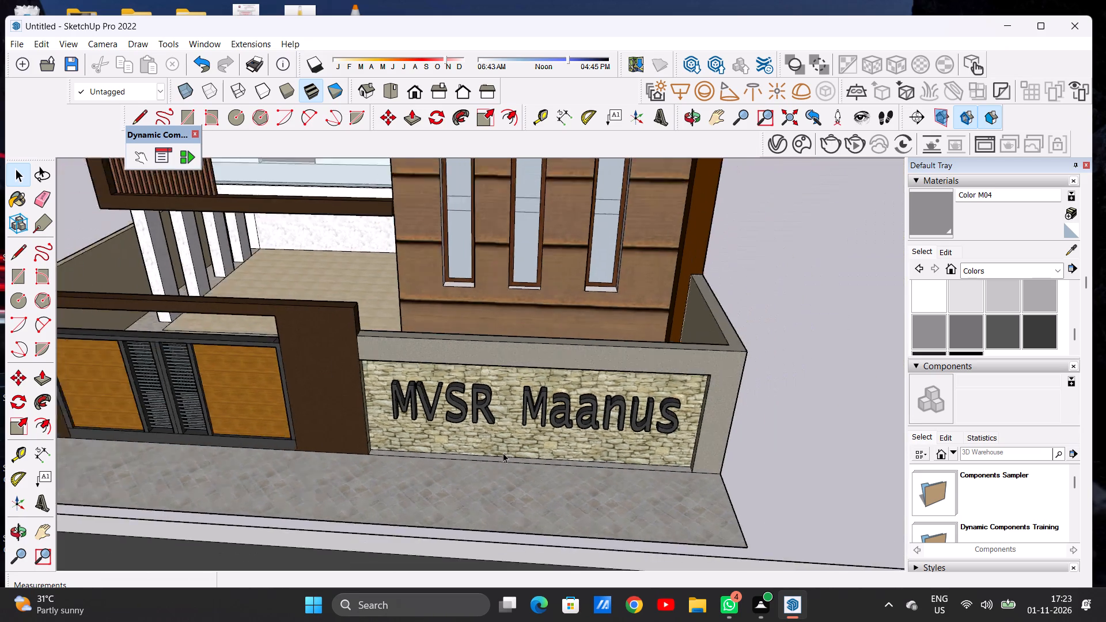
{"action": "scroll", "coordinate": [503, 453], "scroll_direction": "down", "scroll_amount": 20}
{"action": "scroll", "coordinate": [503, 453], "scroll_direction": "down", "scroll_amount": 3}
{"action": "scroll", "coordinate": [473, 456], "scroll_direction": "up", "scroll_amount": 1}
{"action": "scroll", "coordinate": [473, 456], "scroll_direction": "down", "scroll_amount": 5}
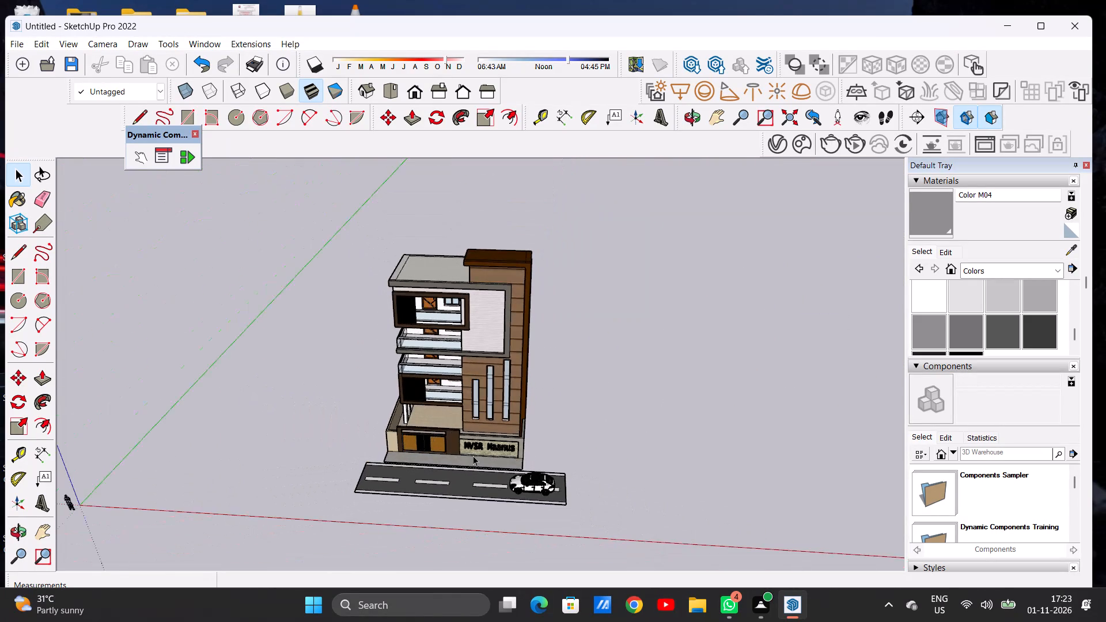
{"action": "scroll", "coordinate": [473, 456], "scroll_direction": "up", "scroll_amount": 1}
{"action": "scroll", "coordinate": [473, 456], "scroll_direction": "down", "scroll_amount": 1}
{"action": "scroll", "coordinate": [473, 456], "scroll_direction": "up", "scroll_amount": 5}
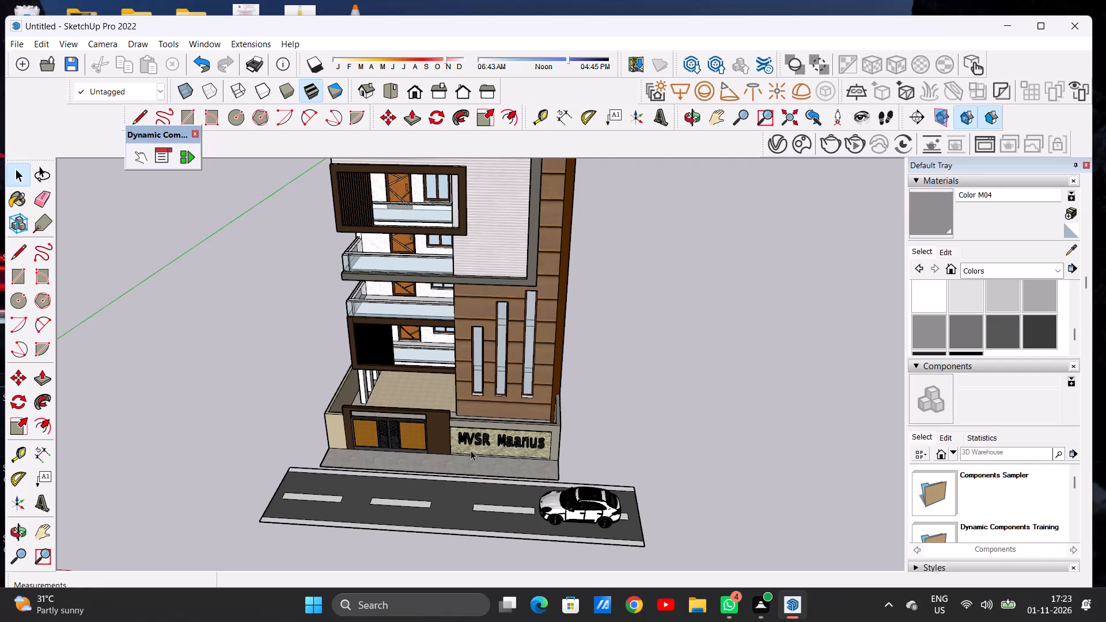
{"action": "scroll", "coordinate": [483, 454], "scroll_direction": "up", "scroll_amount": 8}
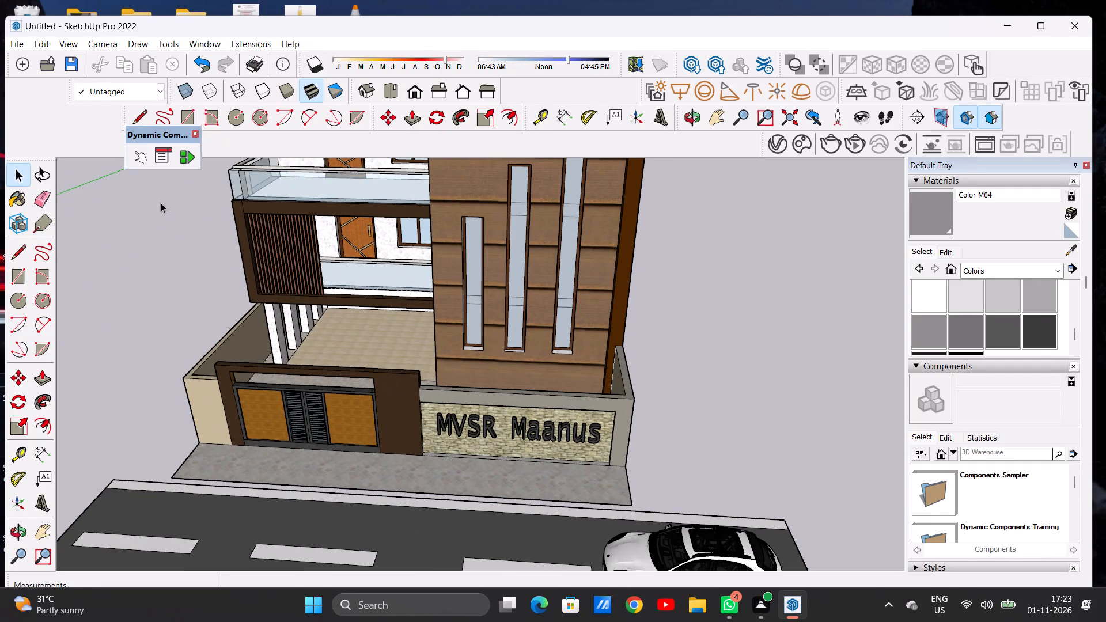
Import the Small+Bush+Planter model from Downloads and place it on the pavement in front of the name wall.
{"action": "left_click", "coordinate": [20, 46]}
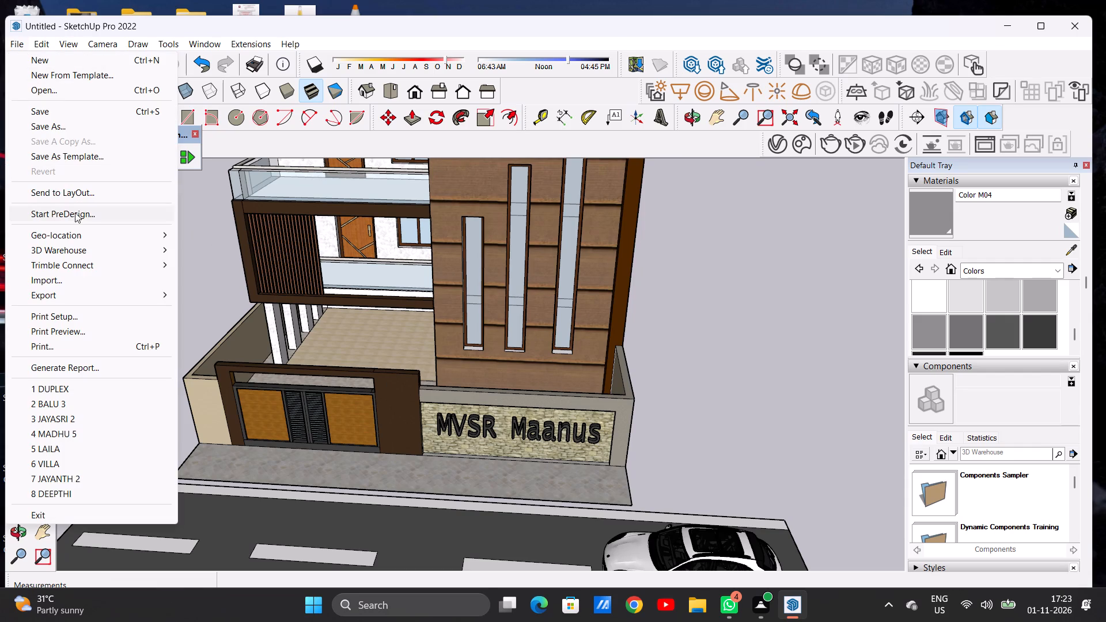
{"action": "left_click", "coordinate": [86, 275]}
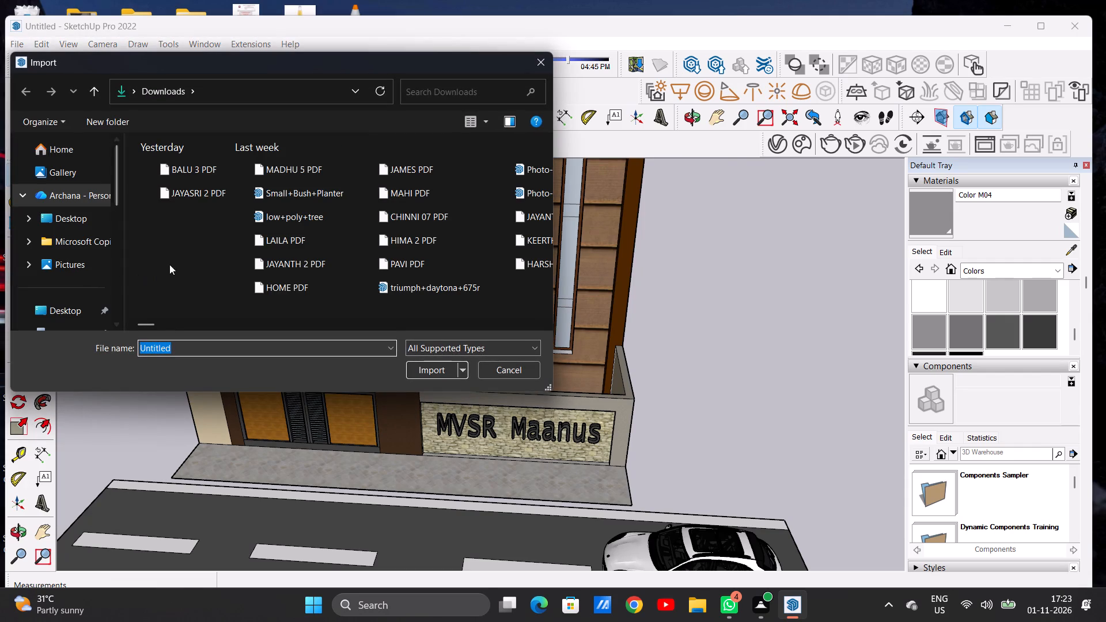
{"action": "double_click", "coordinate": [329, 190]}
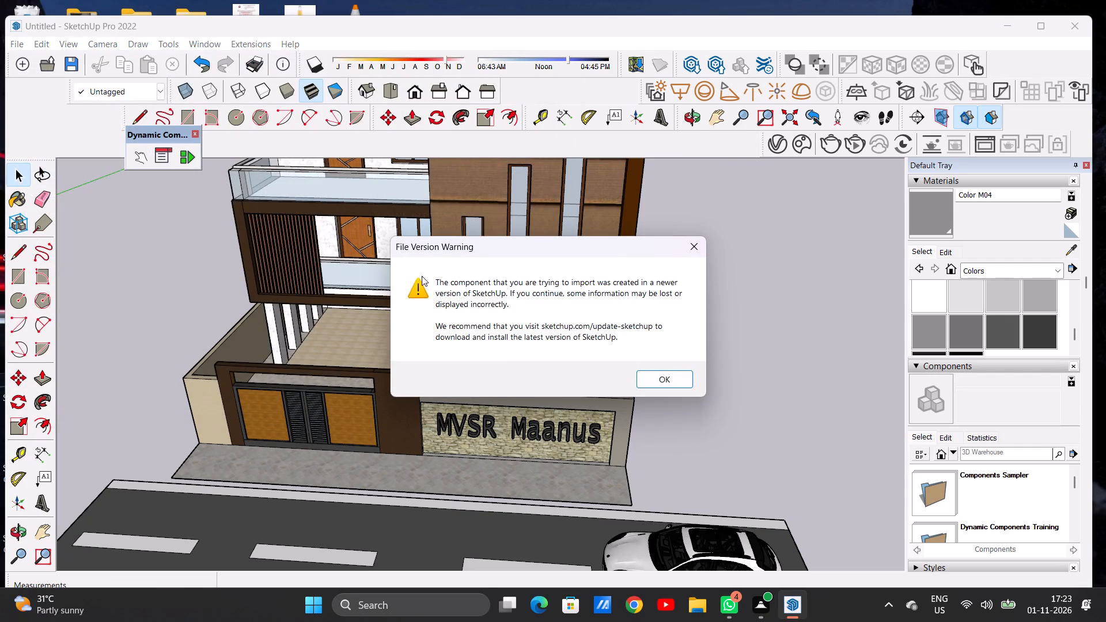
{"action": "left_click", "coordinate": [656, 384]}
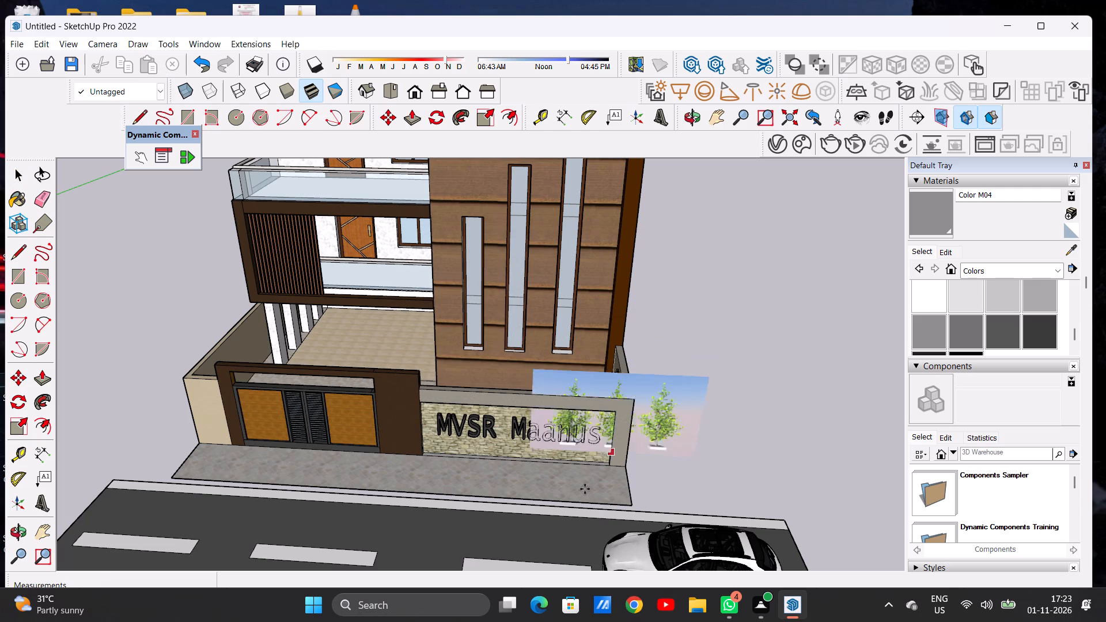
{"action": "scroll", "coordinate": [518, 490], "scroll_direction": "up", "scroll_amount": 12}
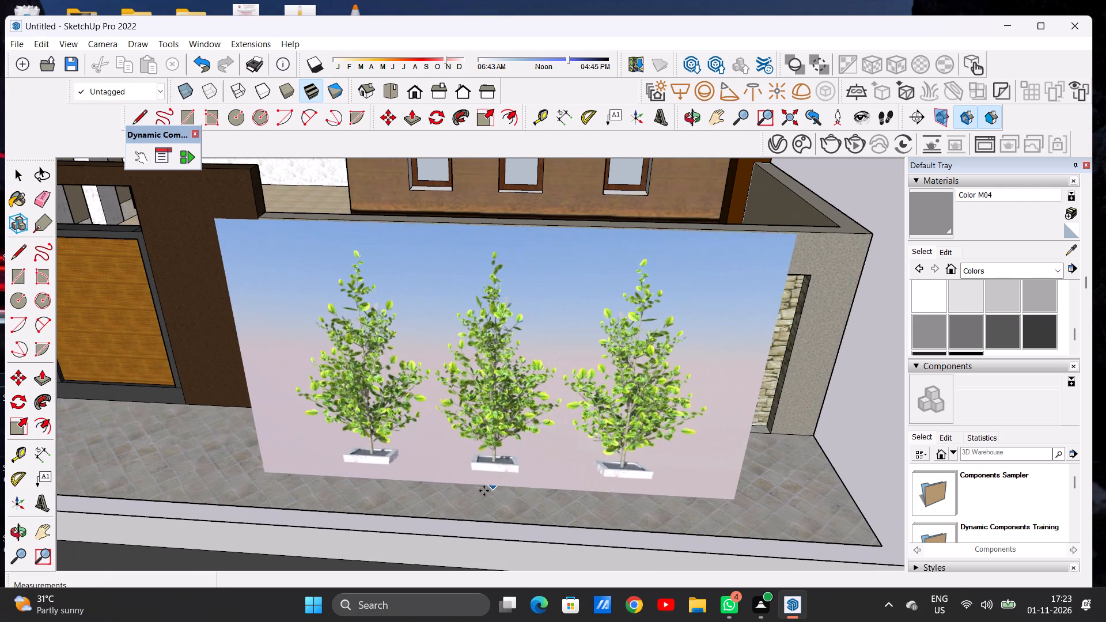
{"action": "left_click", "coordinate": [478, 495]}
{"action": "key", "text": "space"}
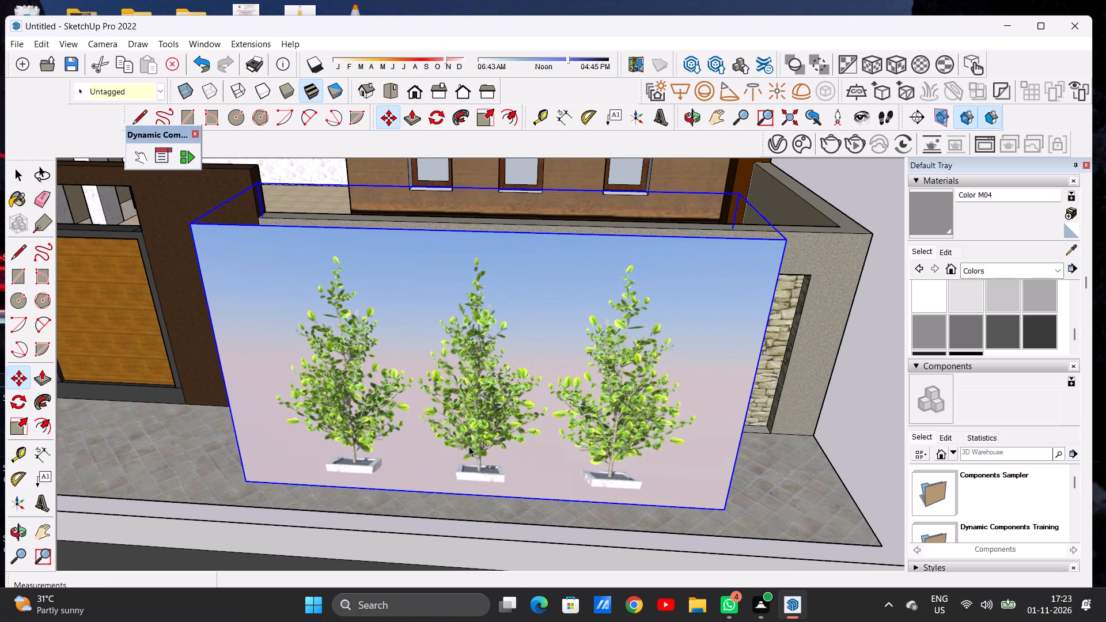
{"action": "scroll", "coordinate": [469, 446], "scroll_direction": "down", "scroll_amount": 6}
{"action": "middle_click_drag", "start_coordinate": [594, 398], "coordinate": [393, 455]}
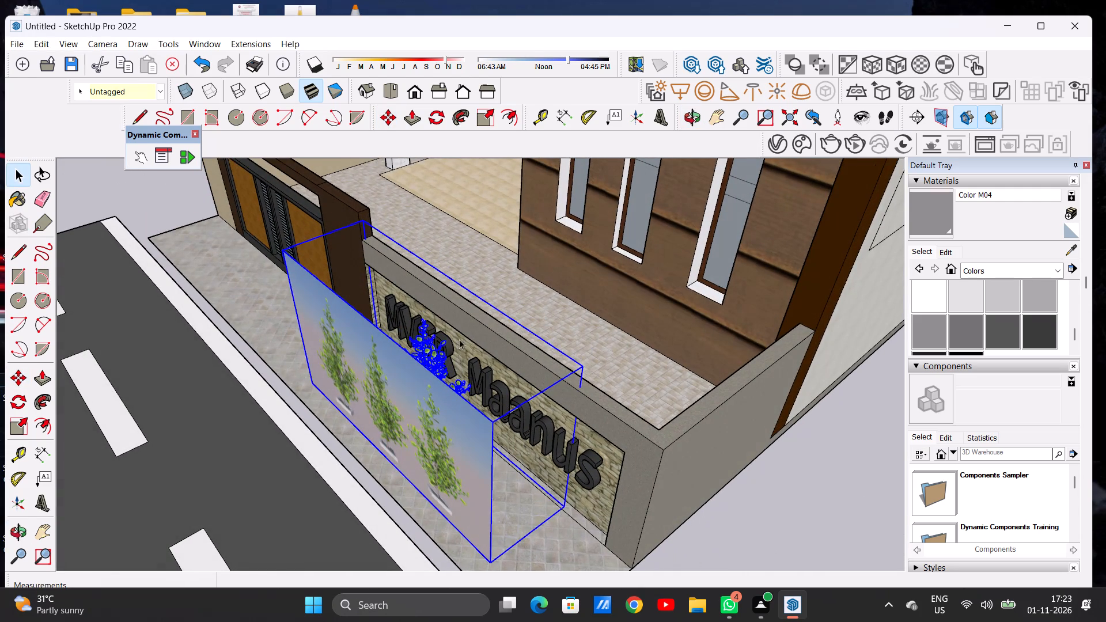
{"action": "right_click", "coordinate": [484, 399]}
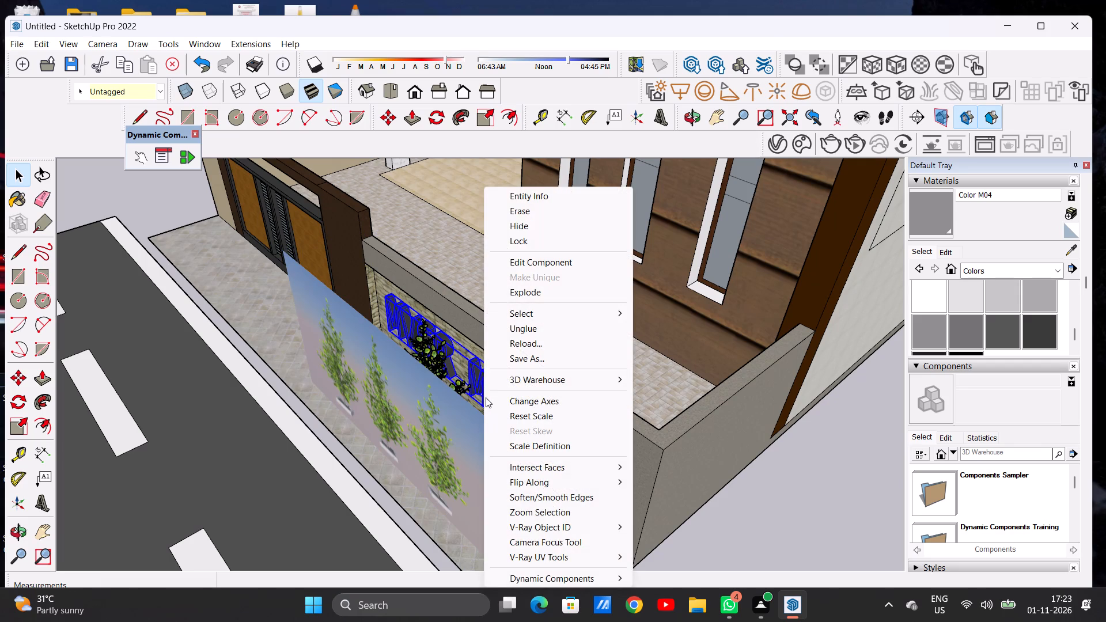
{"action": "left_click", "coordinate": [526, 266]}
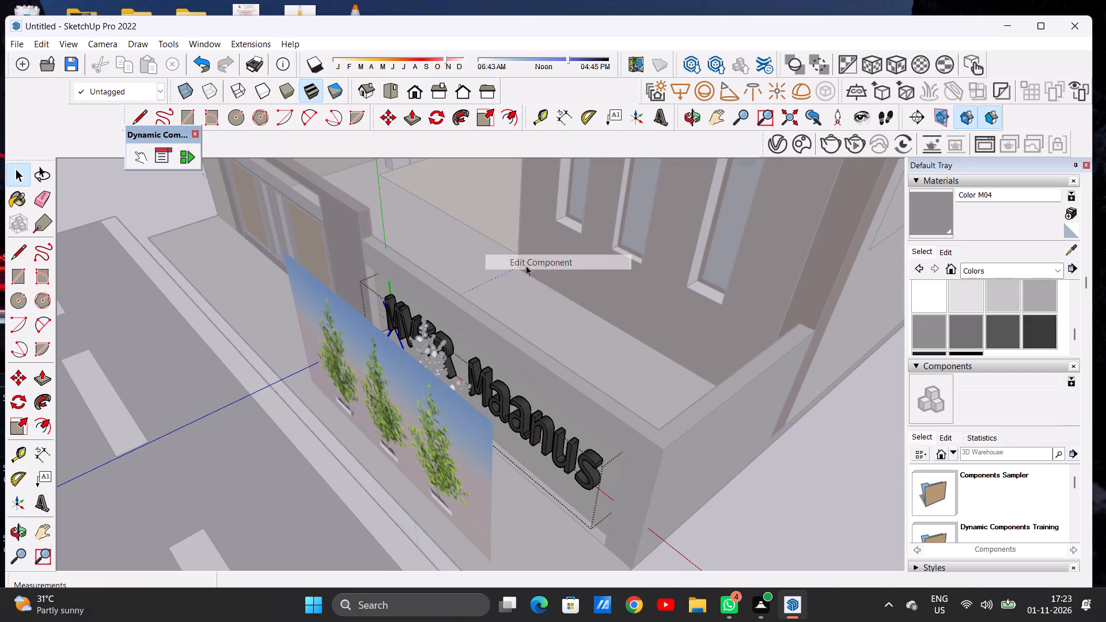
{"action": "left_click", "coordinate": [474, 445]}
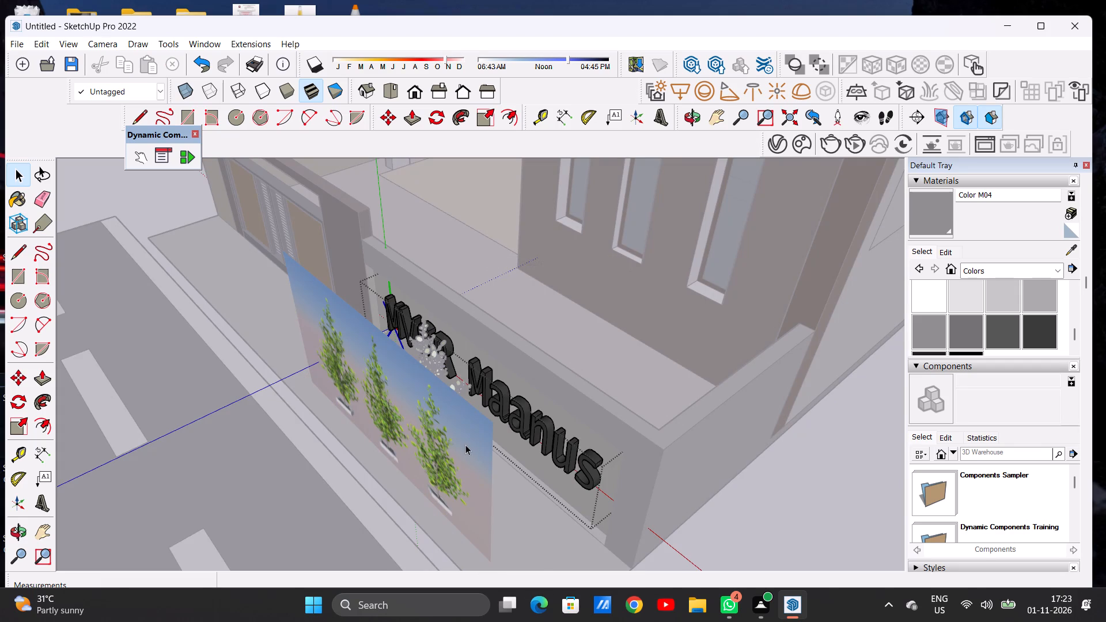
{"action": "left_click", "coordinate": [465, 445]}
Edit the bush planter component, delete its flat backdrop picture of three trees, and close the component.
{"action": "right_click", "coordinate": [467, 427]}
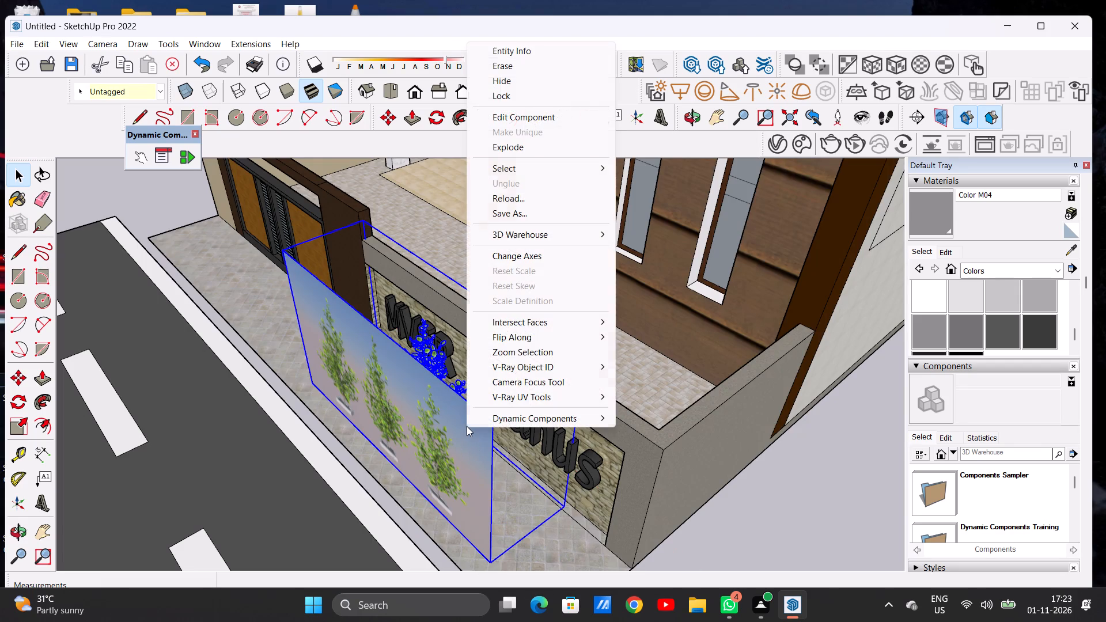
{"action": "left_click", "coordinate": [510, 116]}
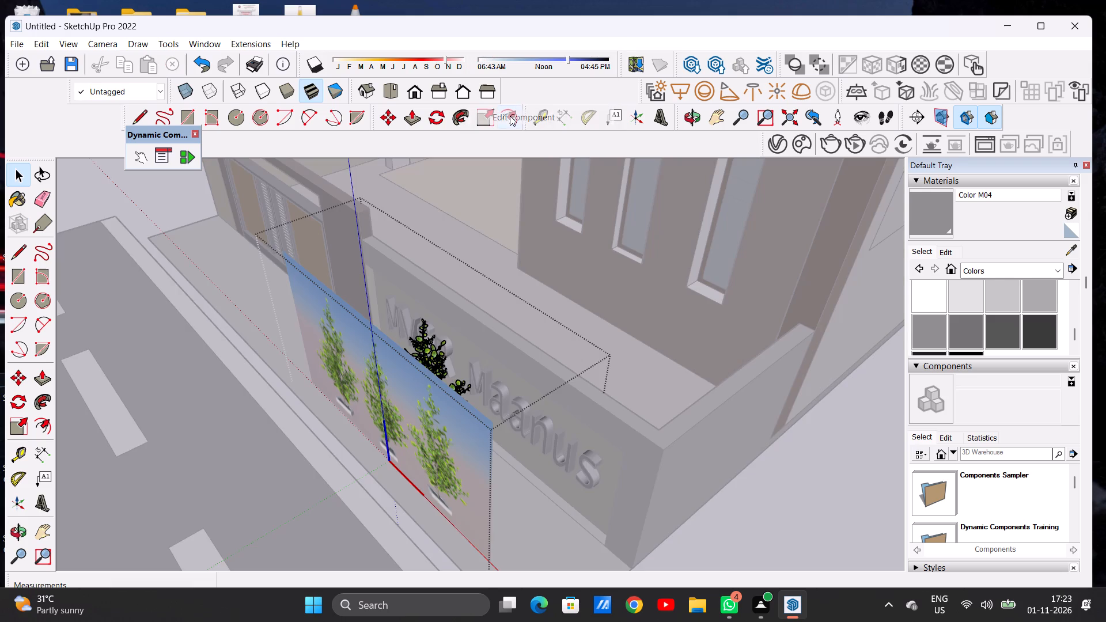
{"action": "left_click", "coordinate": [460, 426], "text": "ctrl"}
{"action": "key", "text": "Delete"}
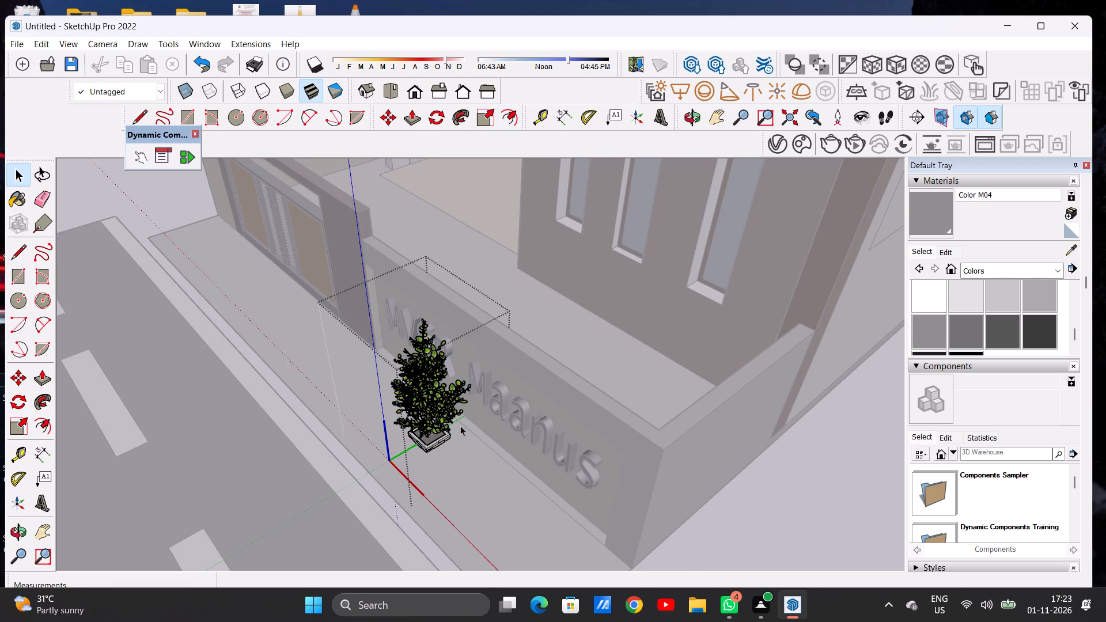
{"action": "key", "text": "space"}
{"action": "scroll", "coordinate": [460, 426], "scroll_direction": "down", "scroll_amount": 11}
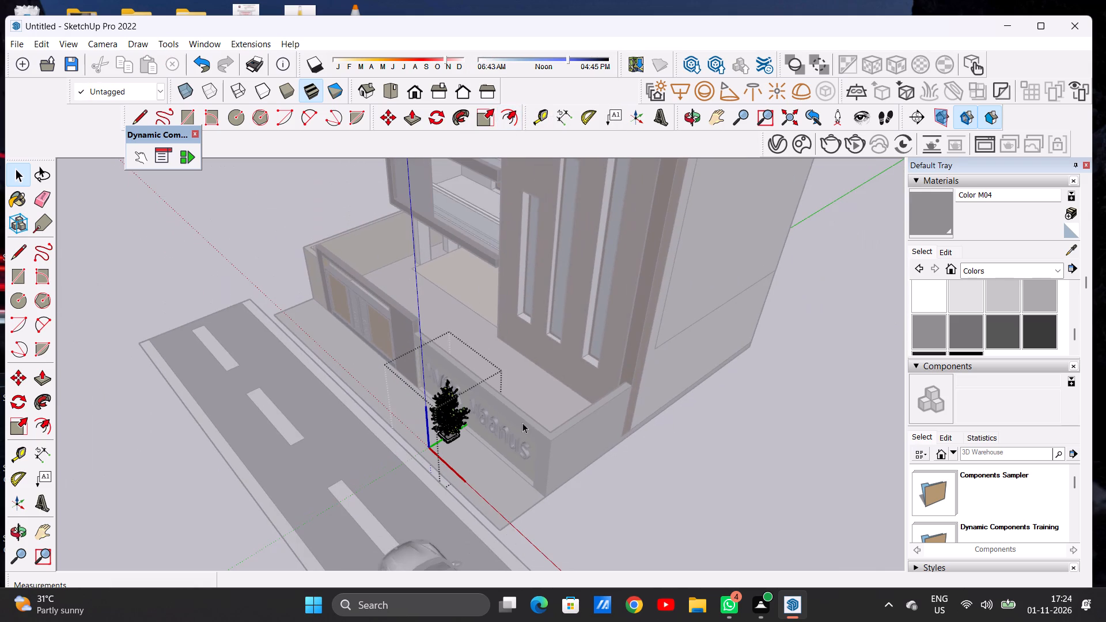
{"action": "right_click", "coordinate": [647, 469]}
{"action": "left_click", "coordinate": [692, 360]}
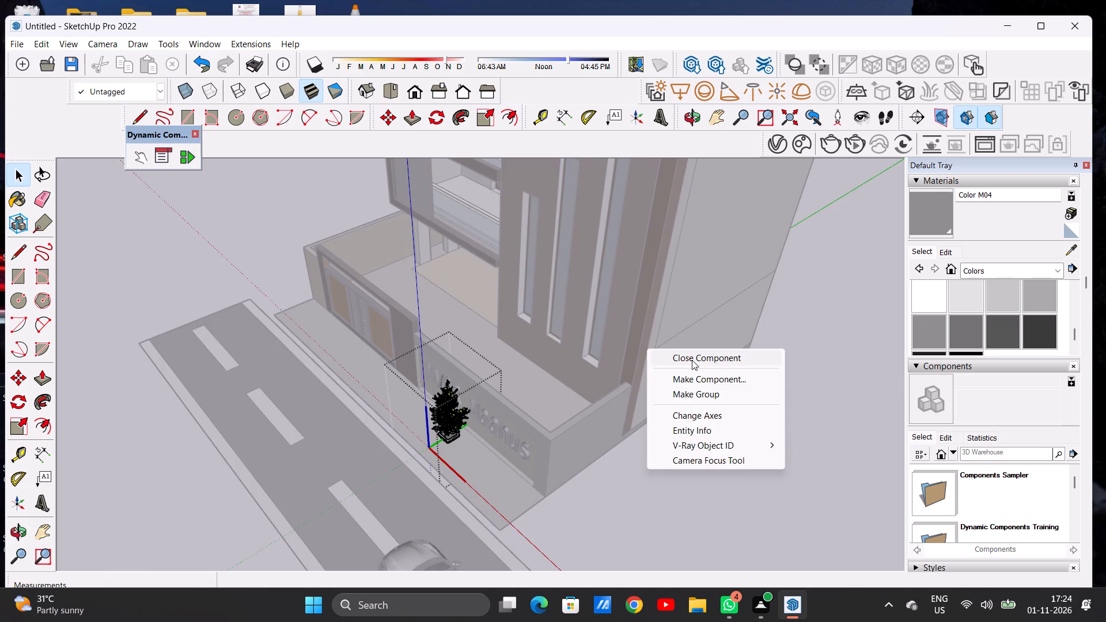
Scale the bush planter's height to about 0.62 from its top.
{"action": "scroll", "coordinate": [635, 443], "scroll_direction": "down", "scroll_amount": 4}
{"action": "middle_click_drag", "start_coordinate": [483, 442], "coordinate": [606, 364]}
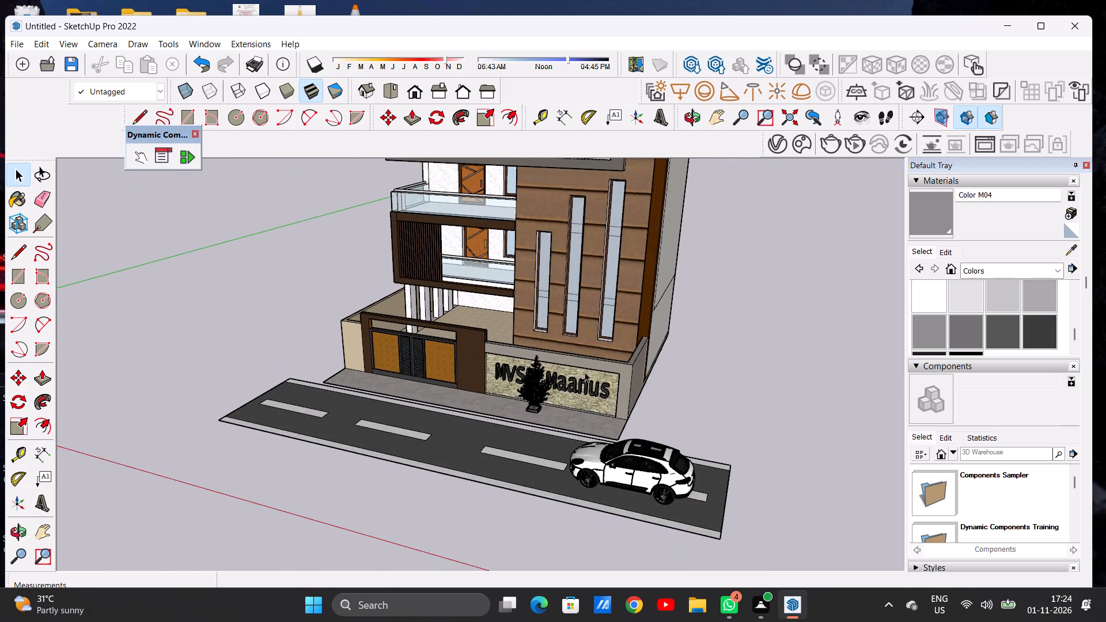
{"action": "scroll", "coordinate": [541, 396], "scroll_direction": "up", "scroll_amount": 8}
{"action": "scroll", "coordinate": [537, 413], "scroll_direction": "down", "scroll_amount": 1}
{"action": "scroll", "coordinate": [537, 415], "scroll_direction": "up", "scroll_amount": 11}
{"action": "left_click", "coordinate": [525, 419]}
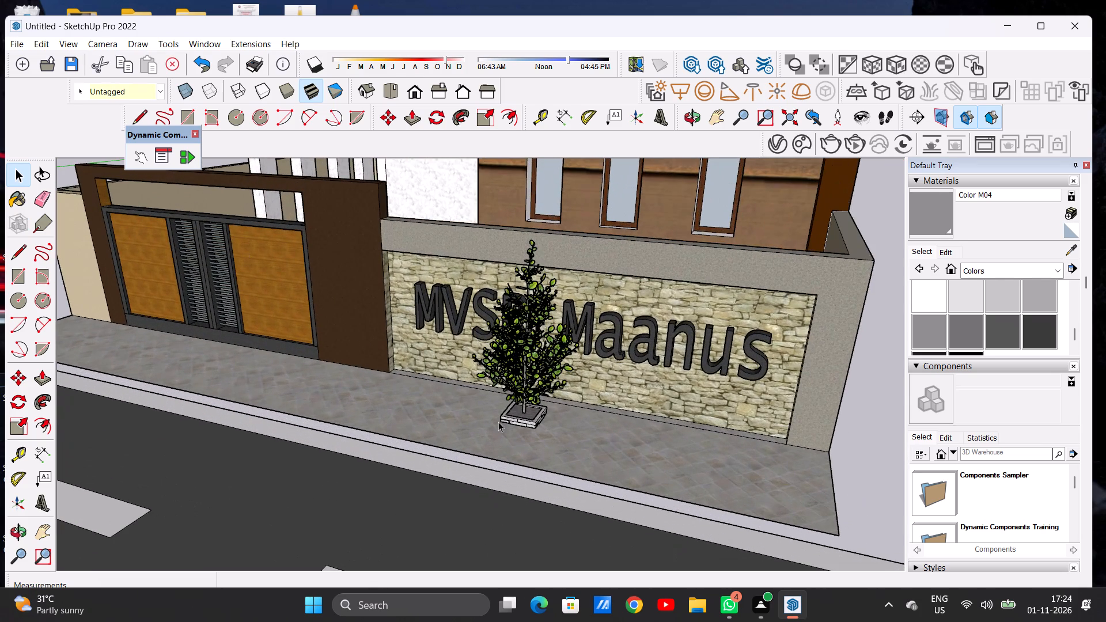
{"action": "scroll", "coordinate": [471, 421], "scroll_direction": "down", "scroll_amount": 4}
{"action": "scroll", "coordinate": [466, 427], "scroll_direction": "up", "scroll_amount": 2}
{"action": "scroll", "coordinate": [466, 427], "scroll_direction": "down", "scroll_amount": 3}
{"action": "middle_click_drag", "start_coordinate": [501, 396], "coordinate": [482, 453]}
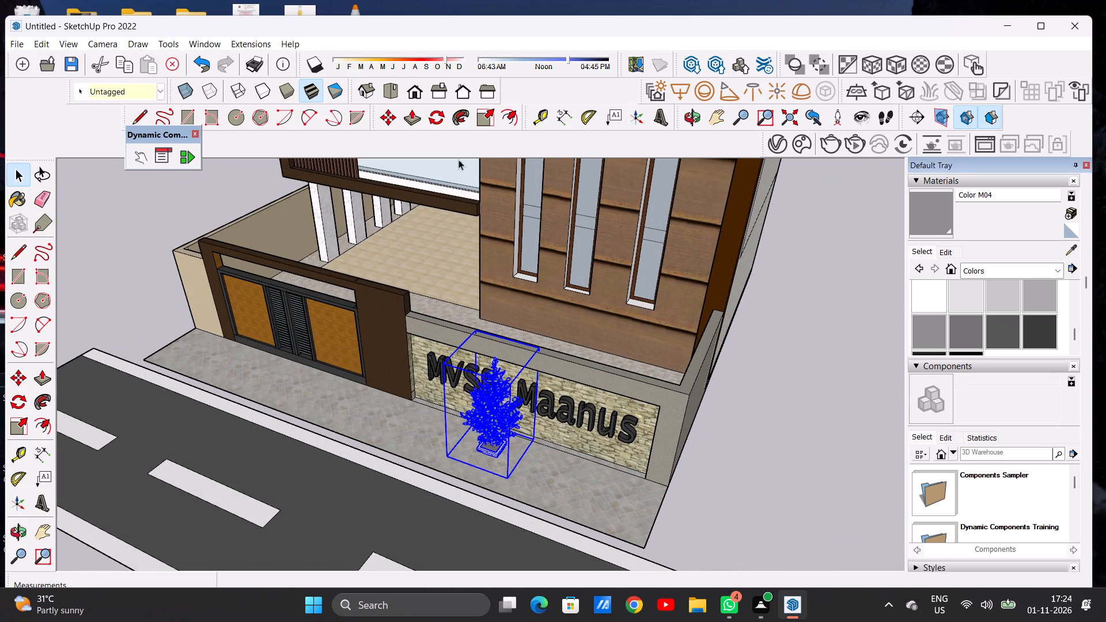
{"action": "left_click", "coordinate": [480, 123]}
{"action": "left_click", "coordinate": [494, 359]}
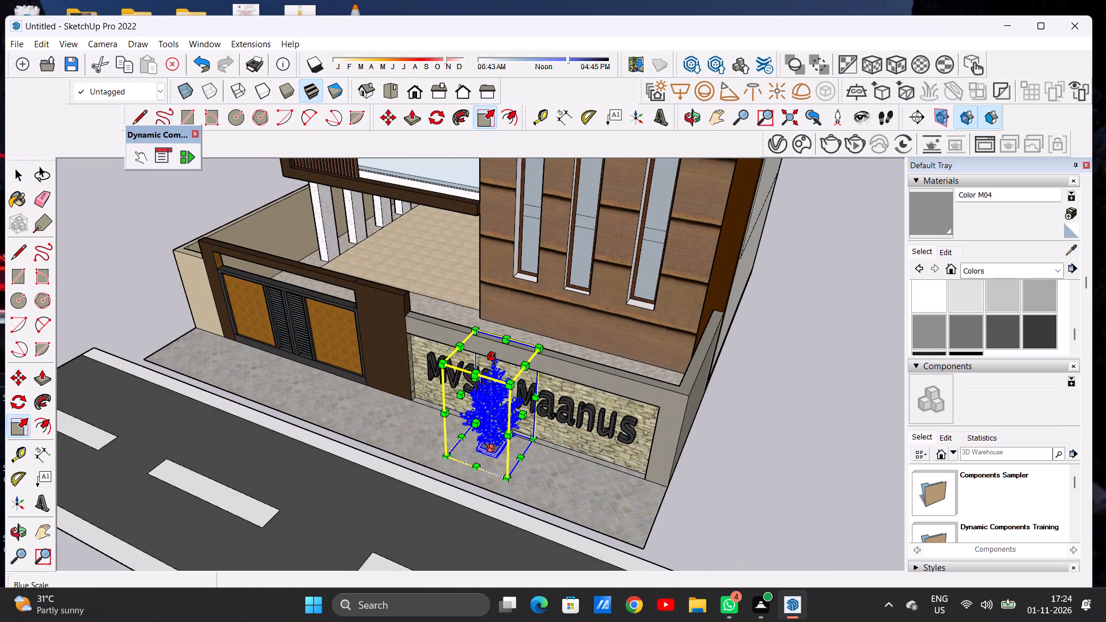
{"action": "left_click", "coordinate": [493, 393]}
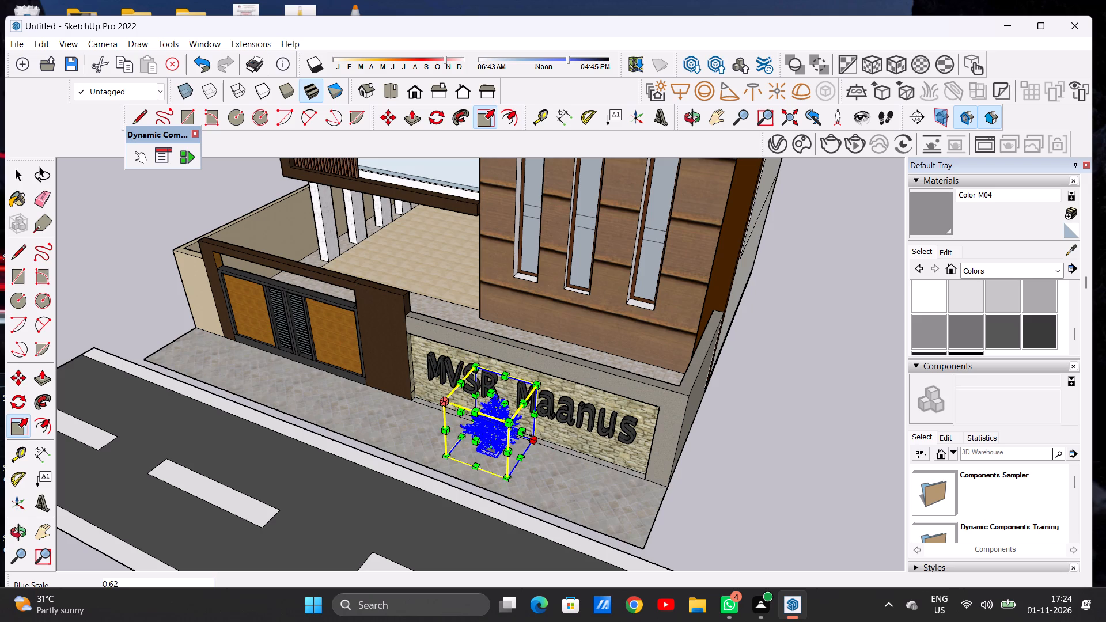
Shrink the bush planter uniformly from its lower corner nearest the wall, and deselect it.
{"action": "left_click", "coordinate": [528, 434]}
{"action": "left_click", "coordinate": [513, 424]}
{"action": "key", "text": "space"}
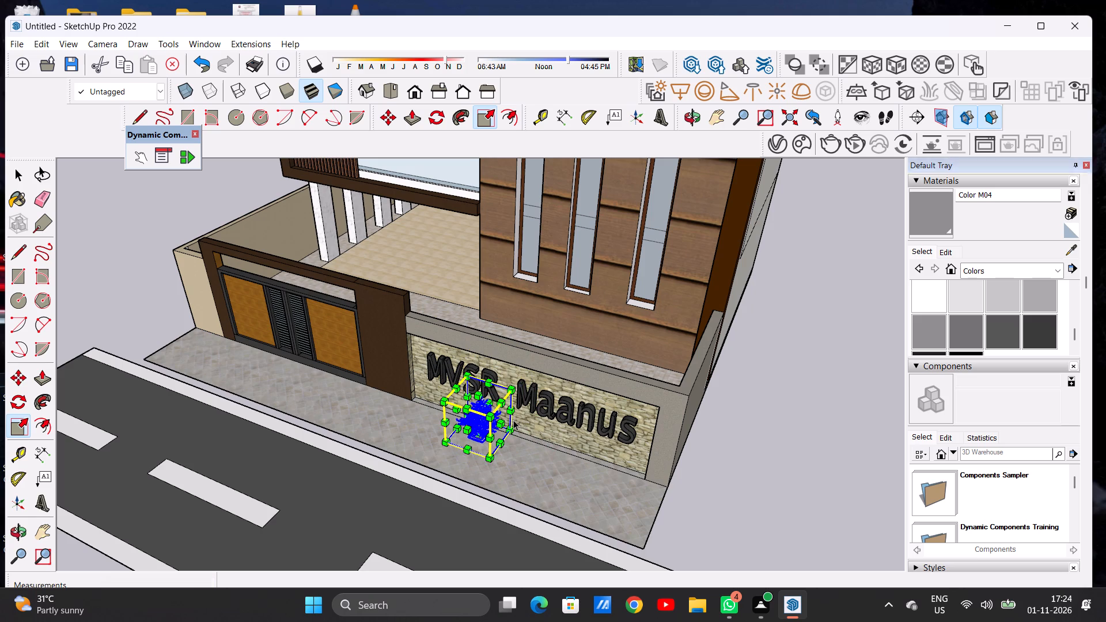
{"action": "left_click", "coordinate": [730, 415]}
Move the bush planter about 7' 5" along the pavement to the gate-side end of the name wall.
{"action": "scroll", "coordinate": [415, 433], "scroll_direction": "down", "scroll_amount": 5}
{"action": "middle_click_drag", "start_coordinate": [423, 439], "coordinate": [513, 328]}
{"action": "scroll", "coordinate": [489, 378], "scroll_direction": "up", "scroll_amount": 7}
{"action": "middle_click_drag", "start_coordinate": [464, 400], "coordinate": [609, 449]}
{"action": "scroll", "coordinate": [548, 411], "scroll_direction": "up", "scroll_amount": 8}
{"action": "scroll", "coordinate": [552, 406], "scroll_direction": "down", "scroll_amount": 1}
{"action": "scroll", "coordinate": [552, 406], "scroll_direction": "up", "scroll_amount": 2}
{"action": "scroll", "coordinate": [552, 406], "scroll_direction": "down", "scroll_amount": 1}
{"action": "scroll", "coordinate": [552, 406], "scroll_direction": "up", "scroll_amount": 1}
{"action": "left_click", "coordinate": [559, 401]}
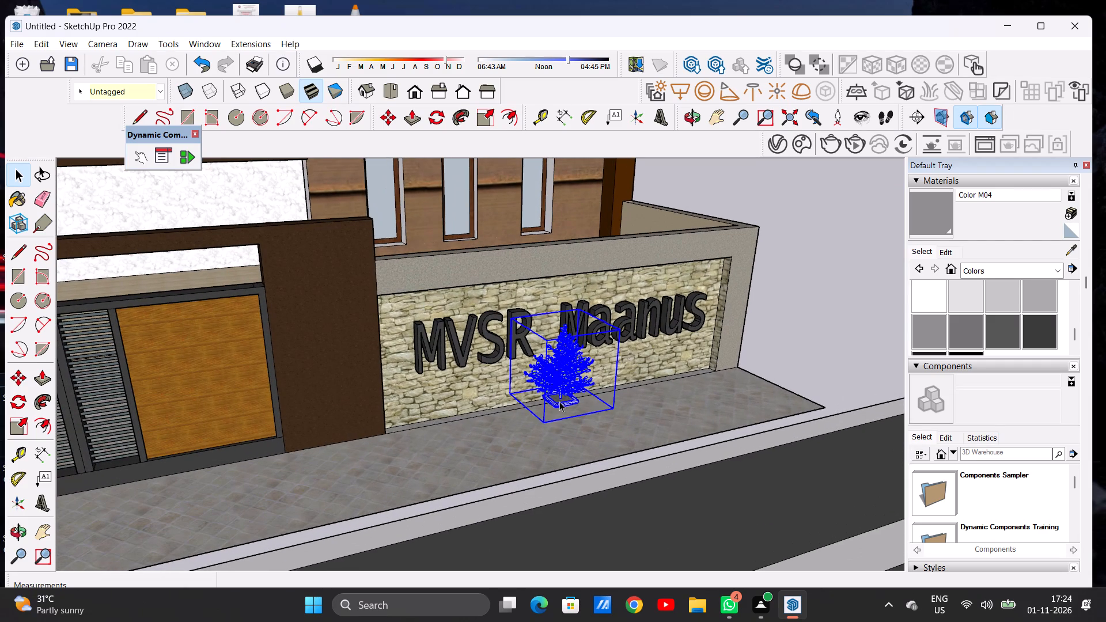
{"action": "key", "text": "m"}
{"action": "left_click", "coordinate": [540, 423]}
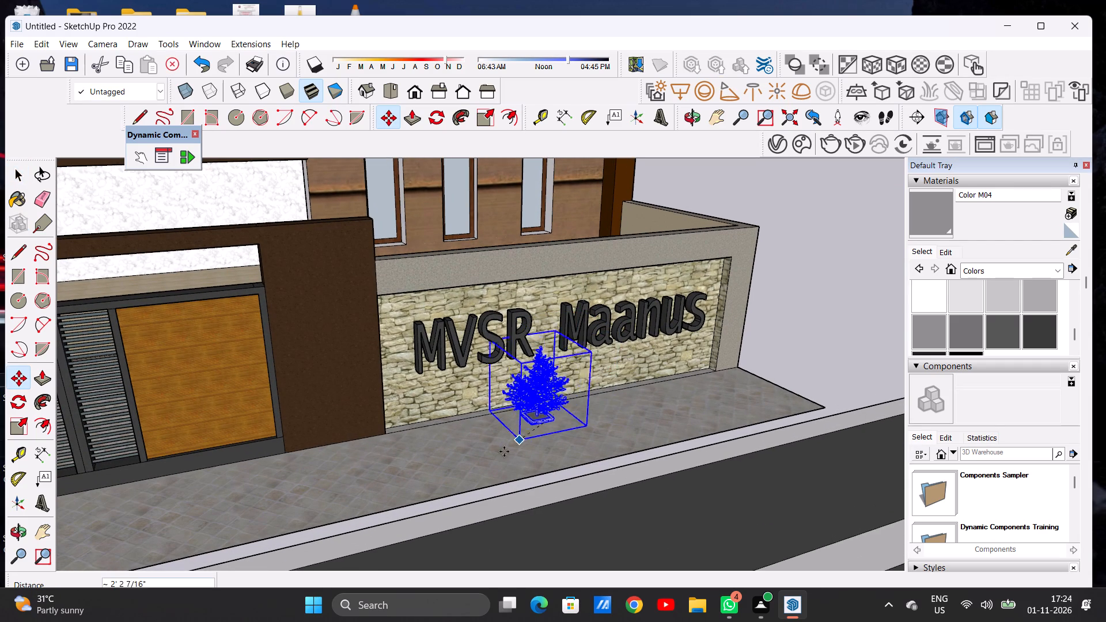
{"action": "left_click", "coordinate": [387, 475]}
{"action": "key", "text": "space"}
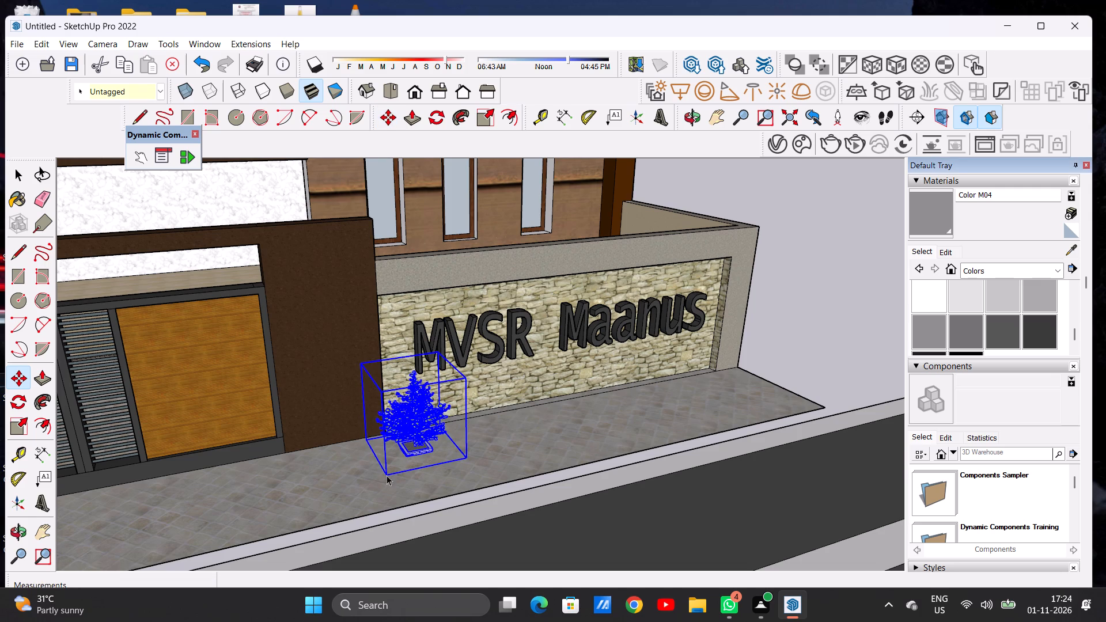
Deselect the bush planter and examine its placement beside the gate pillar and name wall from several angles.
{"action": "scroll", "coordinate": [393, 382], "scroll_direction": "down", "scroll_amount": 6}
{"action": "scroll", "coordinate": [397, 392], "scroll_direction": "up", "scroll_amount": 1}
{"action": "scroll", "coordinate": [398, 393], "scroll_direction": "down", "scroll_amount": 2}
{"action": "middle_click_drag", "start_coordinate": [502, 373], "coordinate": [329, 376]}
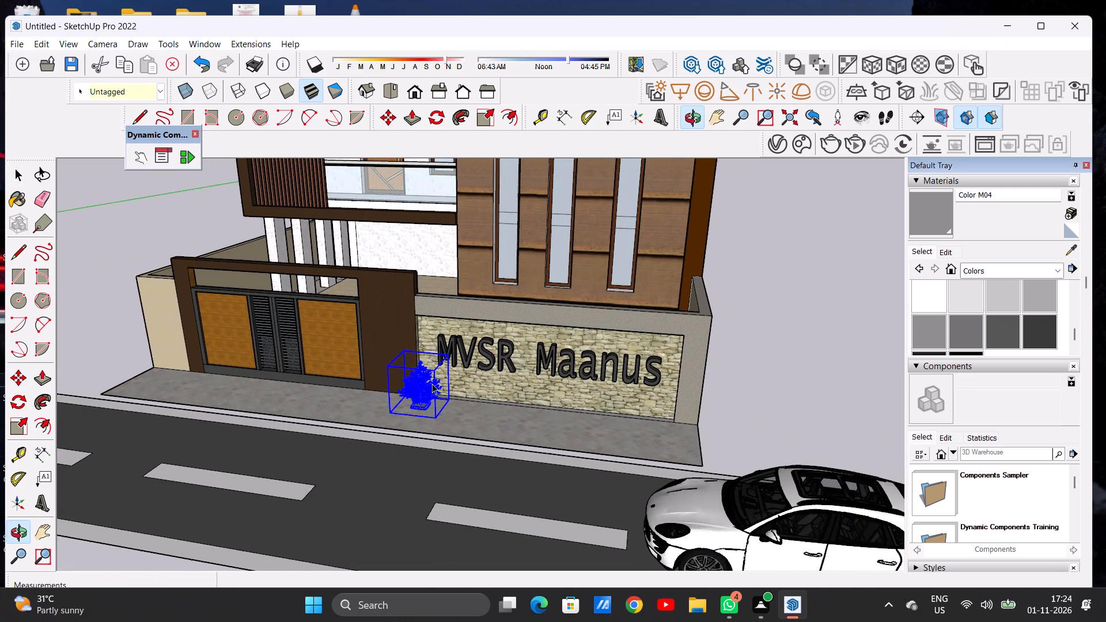
{"action": "left_click", "coordinate": [772, 347]}
{"action": "middle_click_drag", "start_coordinate": [493, 388], "coordinate": [339, 369]}
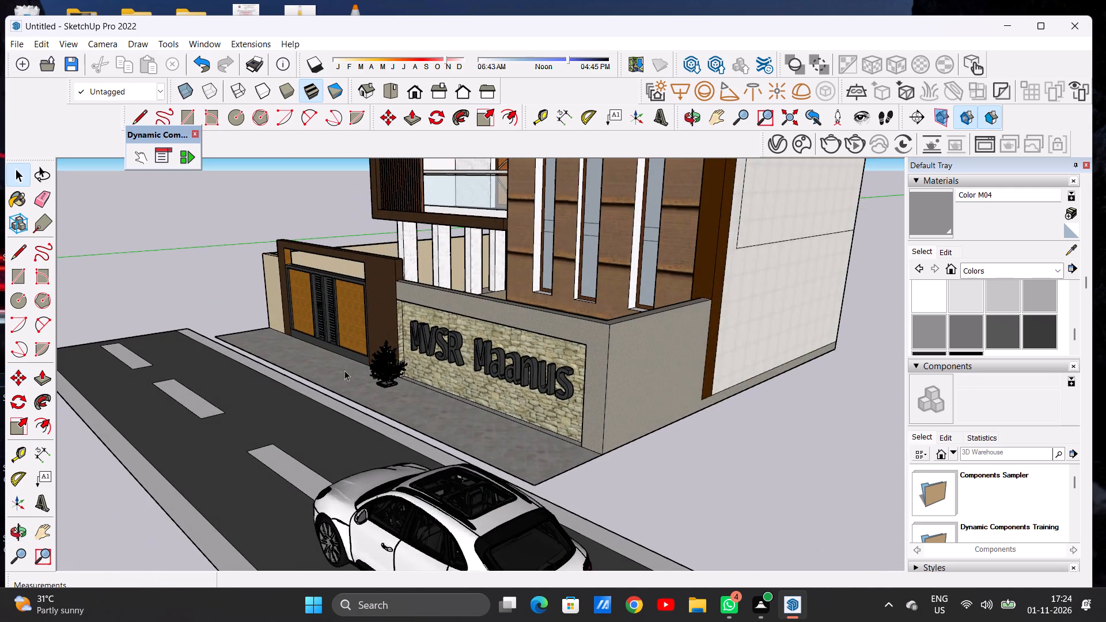
{"action": "scroll", "coordinate": [401, 361], "scroll_direction": "up", "scroll_amount": 2}
{"action": "scroll", "coordinate": [401, 361], "scroll_direction": "down", "scroll_amount": 1}
{"action": "scroll", "coordinate": [401, 361], "scroll_direction": "up", "scroll_amount": 3}
{"action": "scroll", "coordinate": [396, 369], "scroll_direction": "down", "scroll_amount": 1}
{"action": "scroll", "coordinate": [396, 369], "scroll_direction": "up", "scroll_amount": 19}
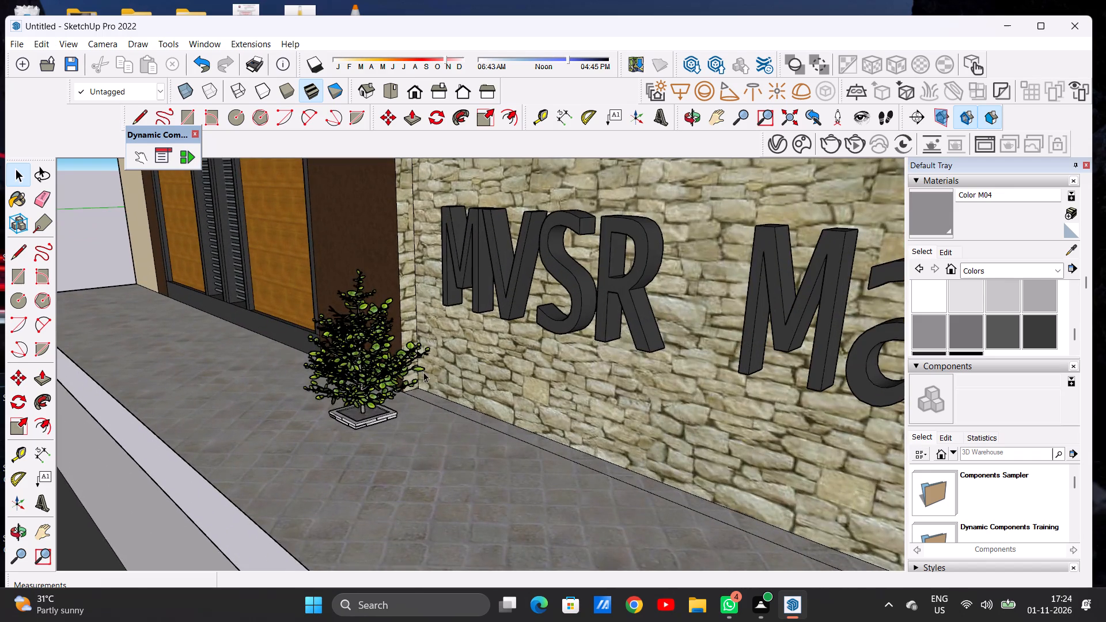
Move the bush planter about 1' 2" along the pavement towards the name wall, and deselect it.
{"action": "middle_click_drag", "start_coordinate": [423, 372], "coordinate": [362, 385]}
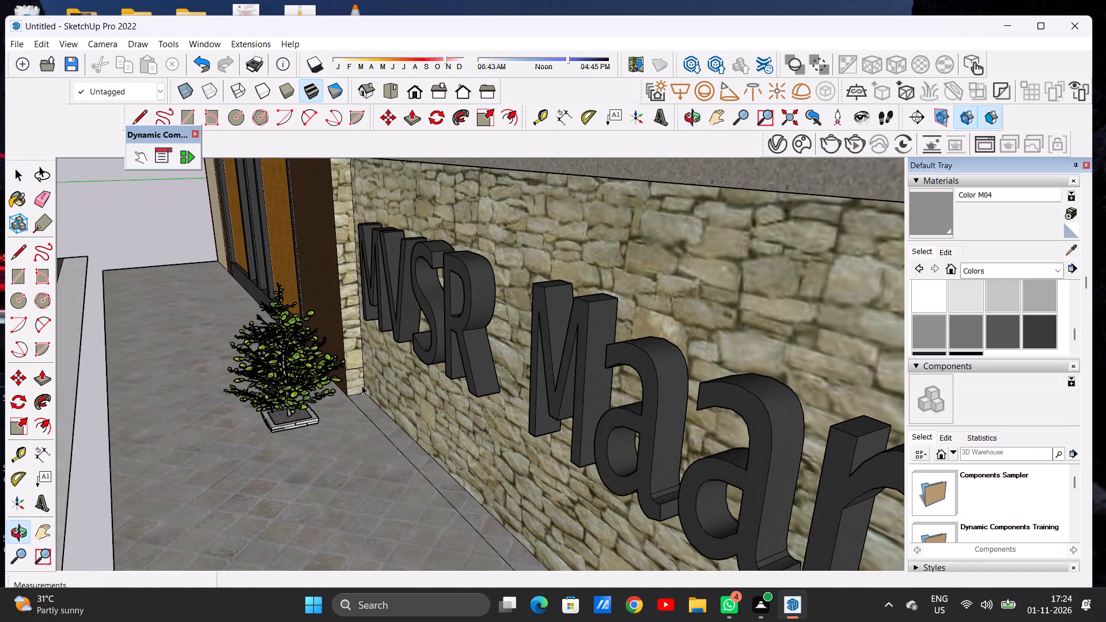
{"action": "scroll", "coordinate": [303, 422], "scroll_direction": "up", "scroll_amount": 6}
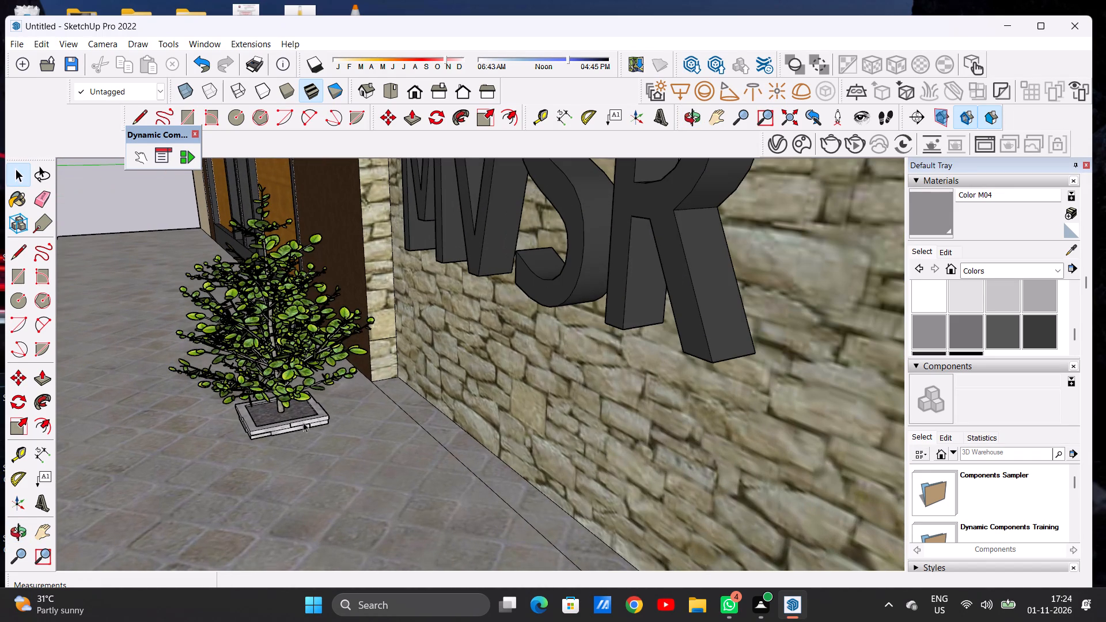
{"action": "left_click", "coordinate": [303, 422]}
{"action": "key", "text": "m"}
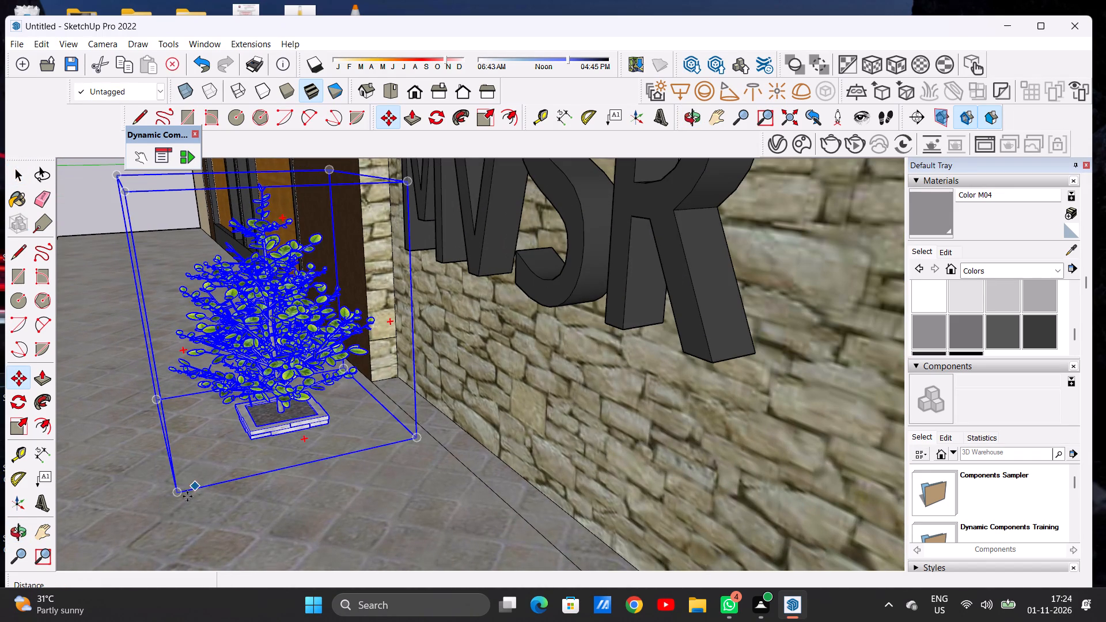
{"action": "left_click", "coordinate": [179, 492]}
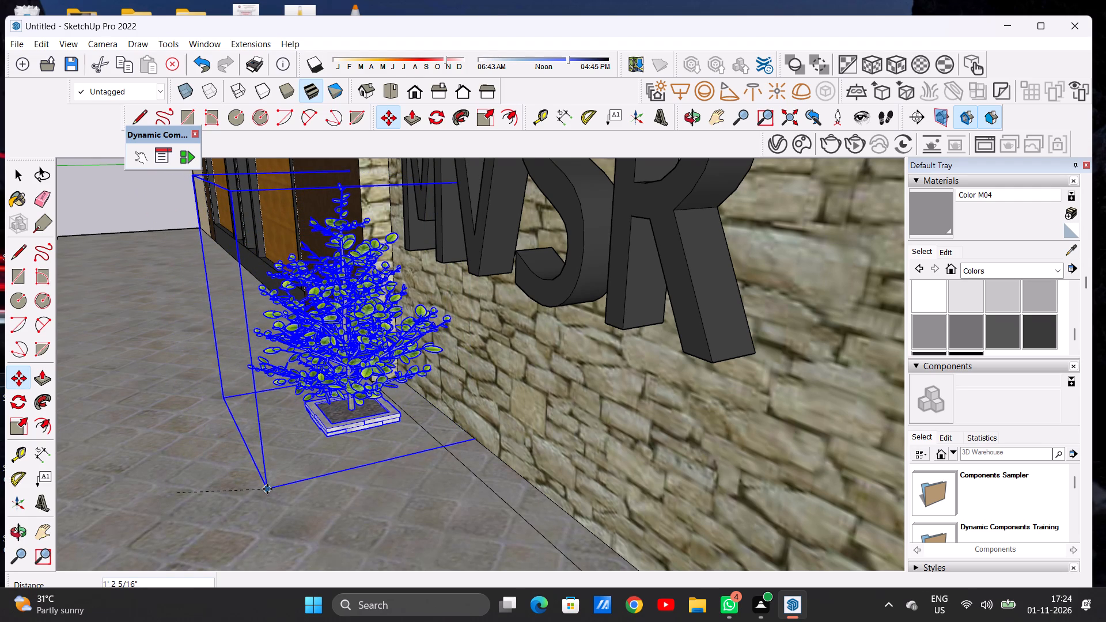
{"action": "left_click", "coordinate": [267, 489]}
{"action": "key", "text": "space"}
{"action": "scroll", "coordinate": [367, 410], "scroll_direction": "down", "scroll_amount": 6}
{"action": "scroll", "coordinate": [419, 392], "scroll_direction": "down", "scroll_amount": 4}
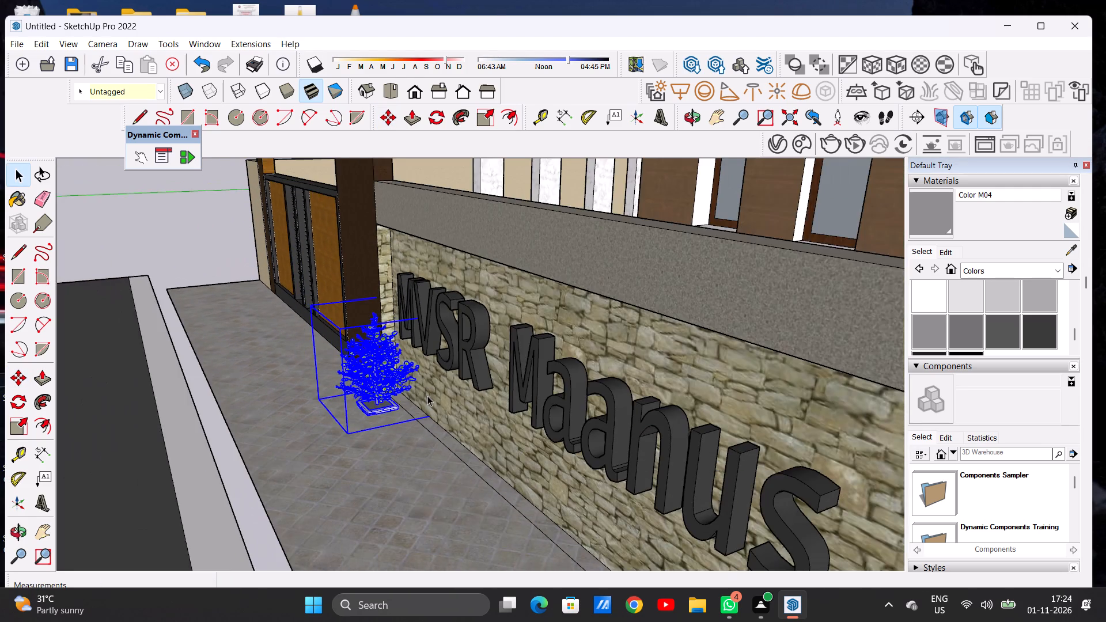
{"action": "scroll", "coordinate": [430, 393], "scroll_direction": "down", "scroll_amount": 14}
{"action": "middle_click_drag", "start_coordinate": [388, 396], "coordinate": [484, 447]}
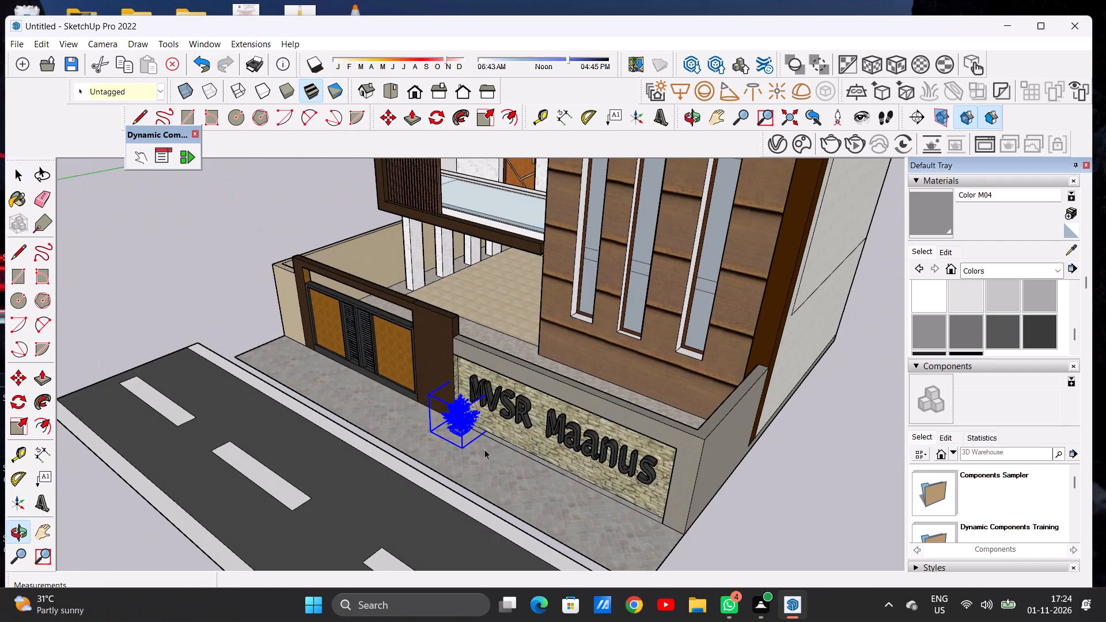
{"action": "scroll", "coordinate": [467, 463], "scroll_direction": "up", "scroll_amount": 7}
{"action": "scroll", "coordinate": [435, 404], "scroll_direction": "down", "scroll_amount": 6}
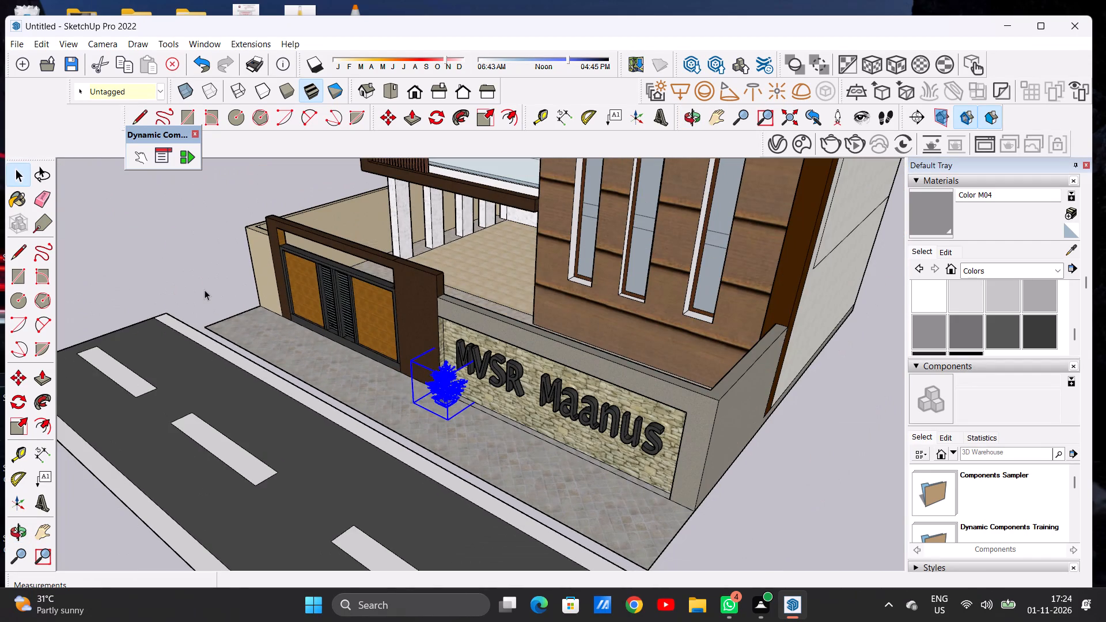
{"action": "left_click", "coordinate": [204, 290]}
Copy the bush planter about 3' 2" along the foot of the name wall, away from the gate.
{"action": "scroll", "coordinate": [459, 387], "scroll_direction": "up", "scroll_amount": 7}
{"action": "middle_click_drag", "start_coordinate": [421, 401], "coordinate": [508, 393]}
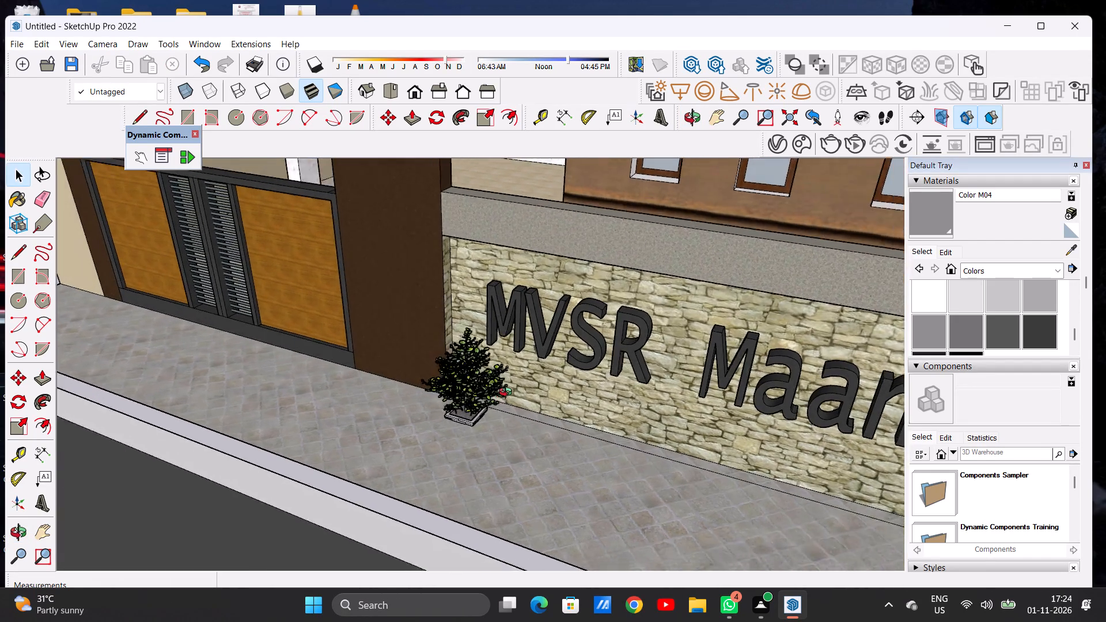
{"action": "middle_click_drag", "start_coordinate": [508, 393], "coordinate": [510, 393]}
{"action": "scroll", "coordinate": [374, 388], "scroll_direction": "down", "scroll_amount": 7}
{"action": "scroll", "coordinate": [419, 408], "scroll_direction": "up", "scroll_amount": 9}
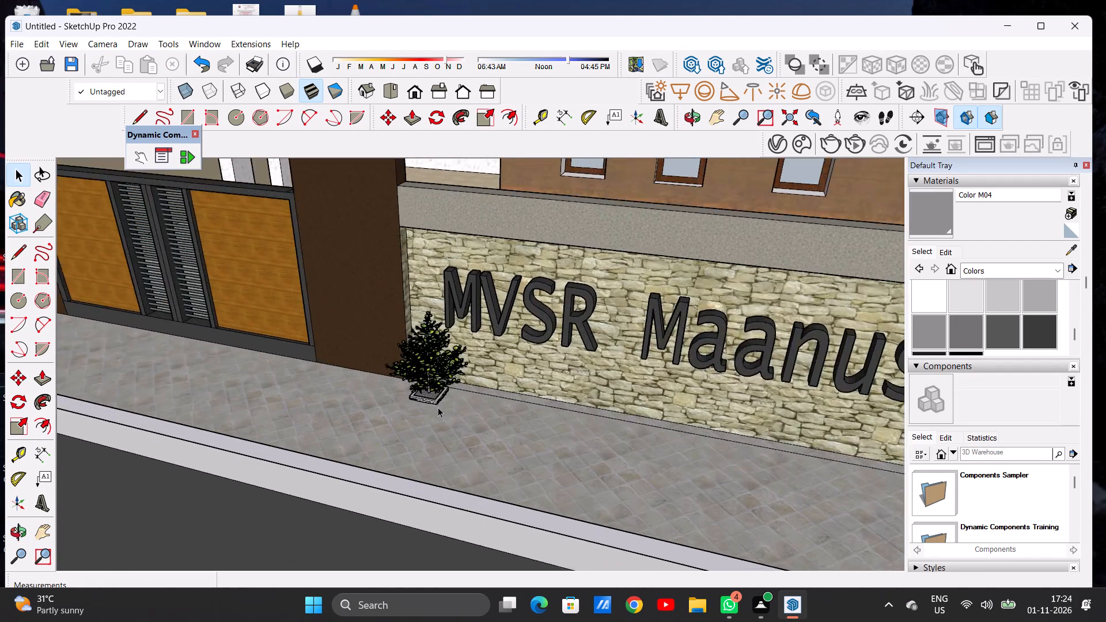
{"action": "scroll", "coordinate": [438, 407], "scroll_direction": "up", "scroll_amount": 2}
{"action": "left_click", "coordinate": [434, 399]}
{"action": "key", "text": "m"}
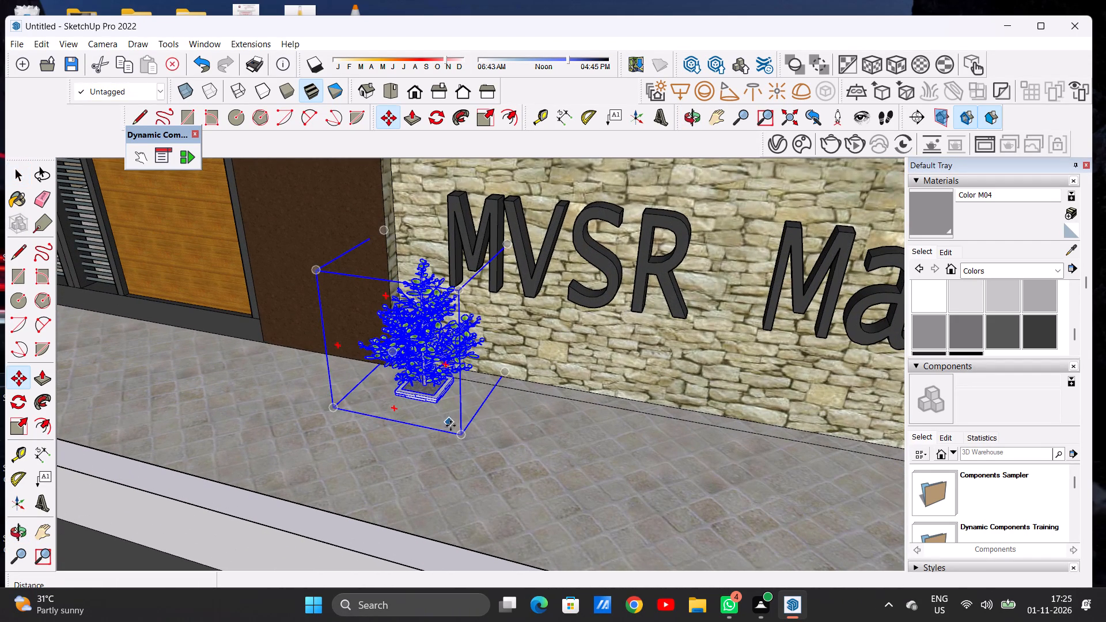
{"action": "left_click", "coordinate": [464, 440]}
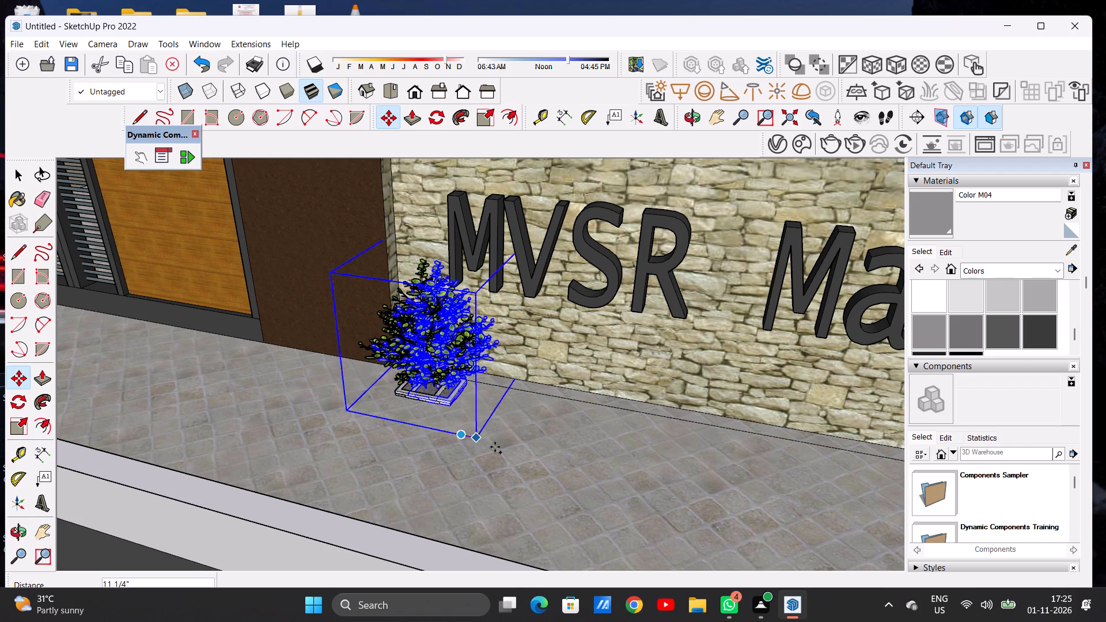
{"action": "scroll", "coordinate": [463, 435], "scroll_direction": "down", "scroll_amount": 6}
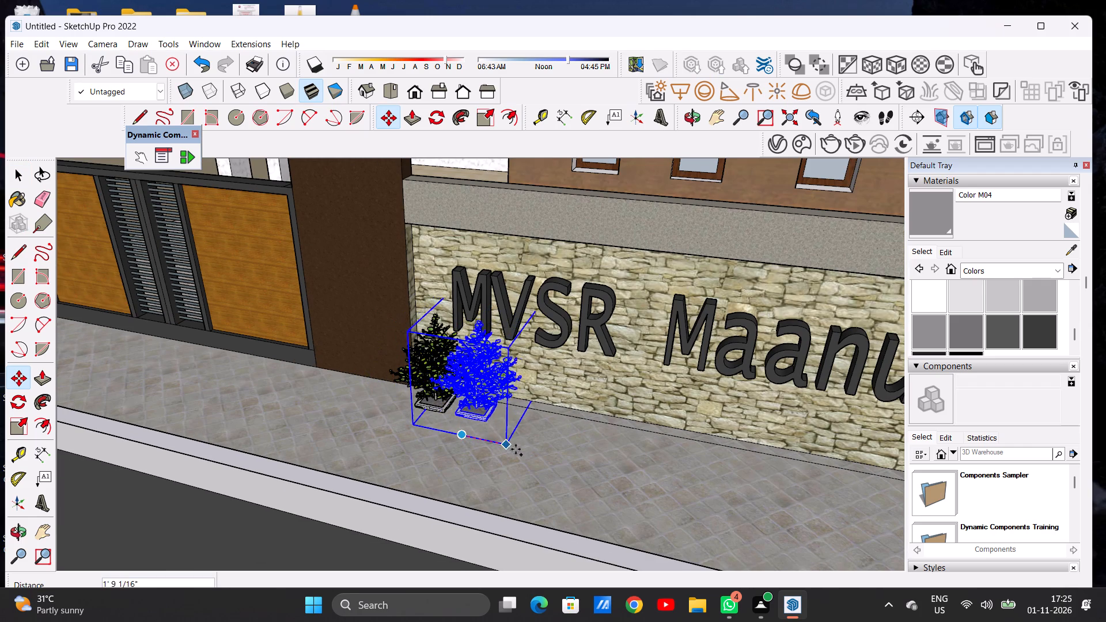
{"action": "left_click", "coordinate": [544, 455]}
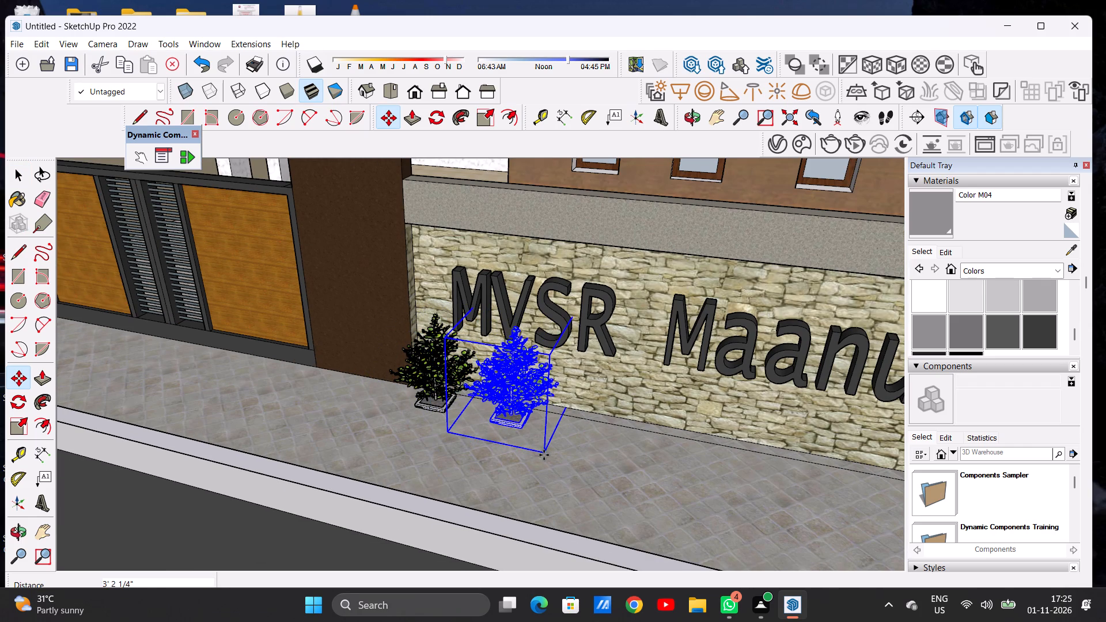
Add two more bush planter copies along the name wall, spaced about 3' 6" and 3' 4" apart, and deselect.
{"action": "left_click", "coordinate": [544, 455]}
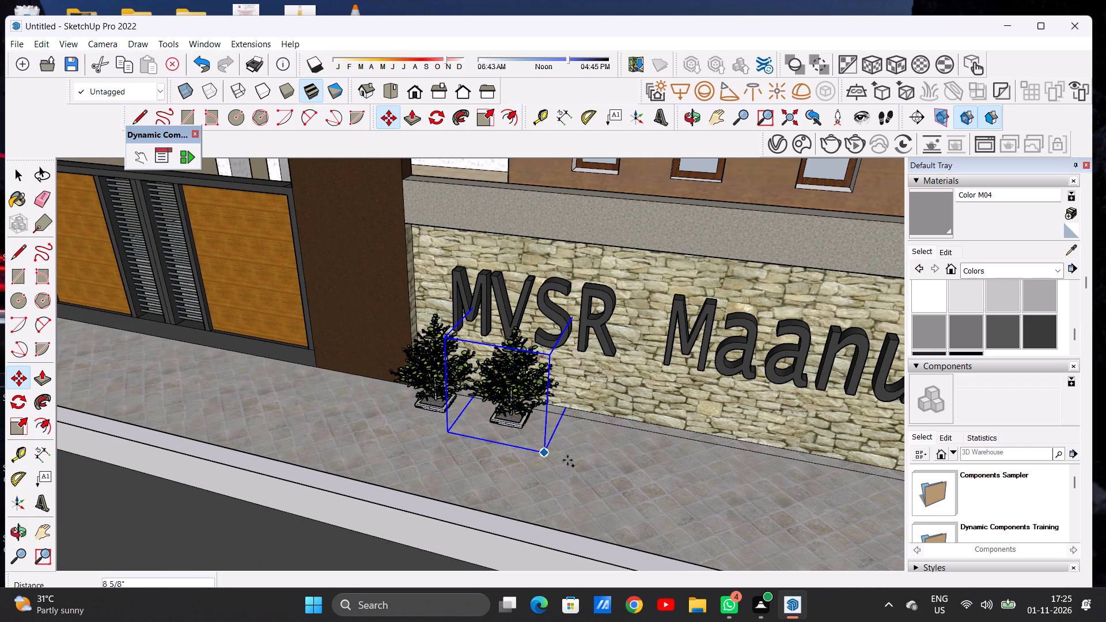
{"action": "left_click", "coordinate": [643, 479]}
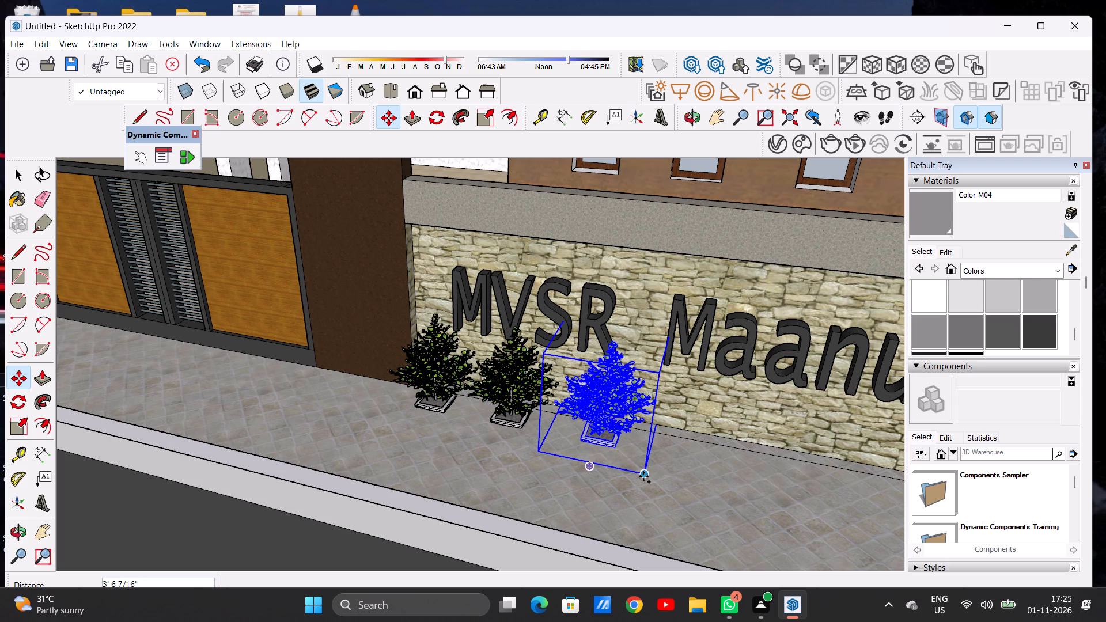
{"action": "left_click", "coordinate": [643, 476]}
{"action": "scroll", "coordinate": [637, 471], "scroll_direction": "down", "scroll_amount": 5}
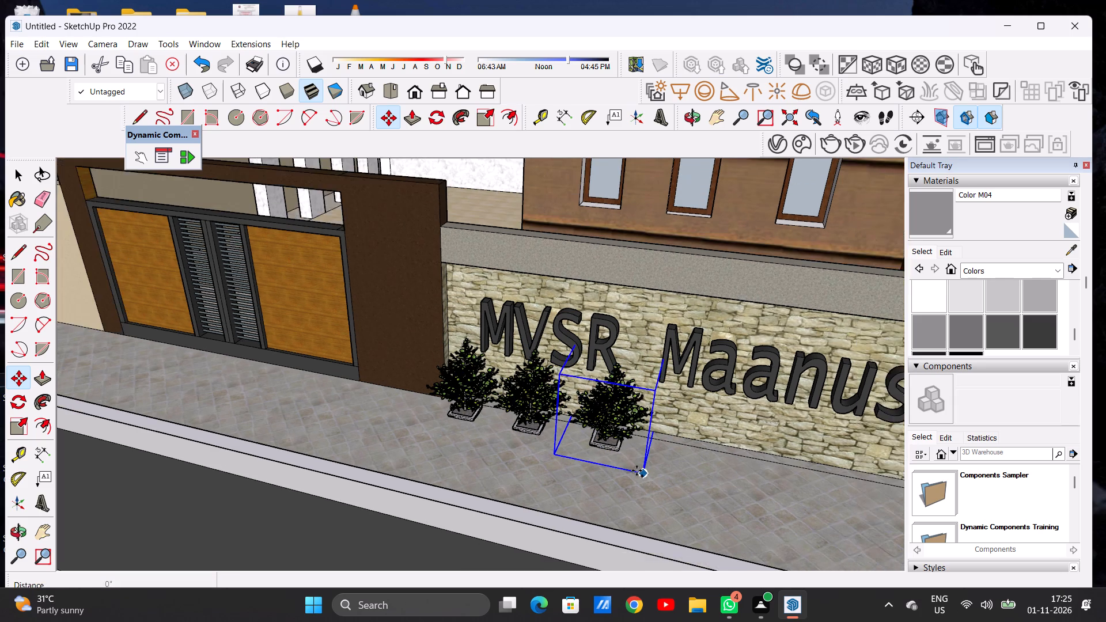
{"action": "scroll", "coordinate": [637, 471], "scroll_direction": "down", "scroll_amount": 2}
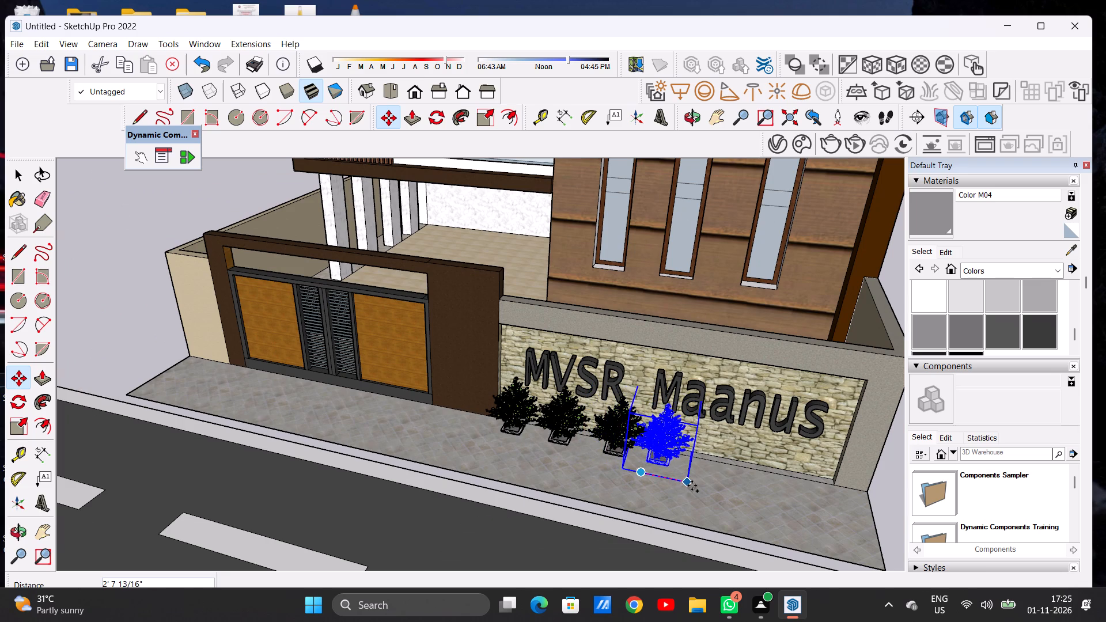
{"action": "left_click", "coordinate": [699, 487]}
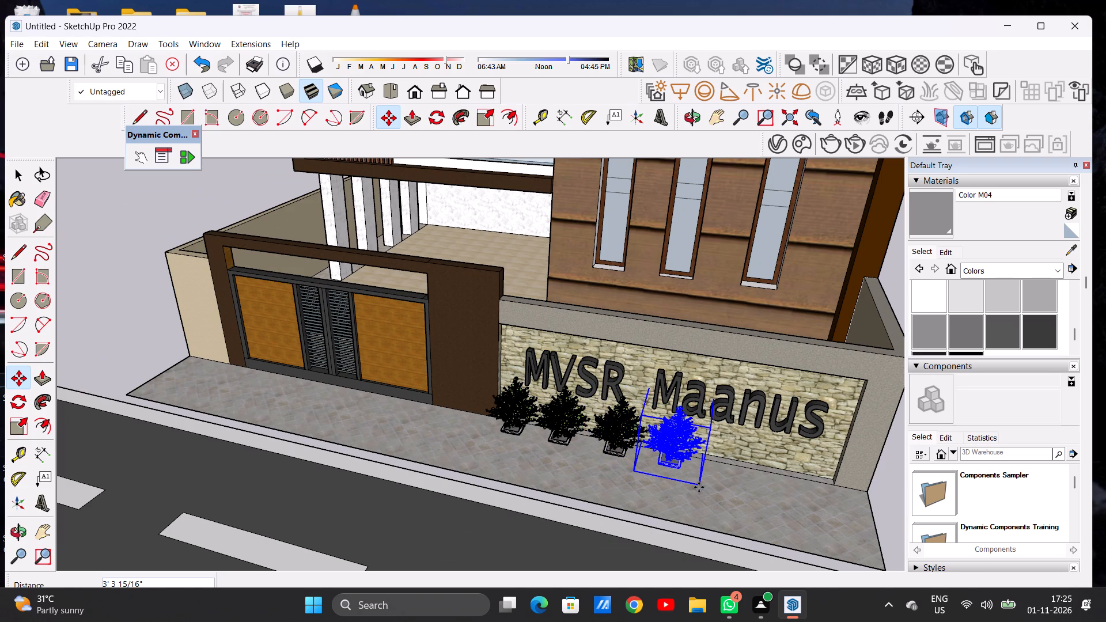
{"action": "left_click", "coordinate": [699, 487]}
{"action": "key", "text": "space"}
{"action": "scroll", "coordinate": [588, 459], "scroll_direction": "down", "scroll_amount": 15}
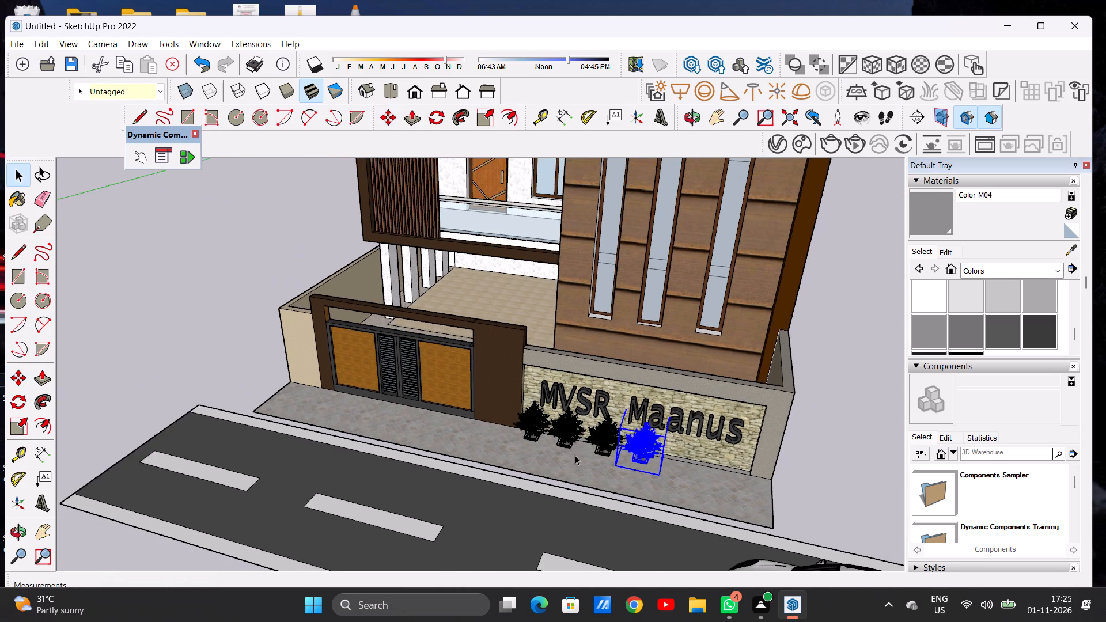
{"action": "left_click", "coordinate": [819, 408]}
Import the "chau+cay" plant model from the Downloads folder.
{"action": "scroll", "coordinate": [607, 446], "scroll_direction": "down", "scroll_amount": 6}
{"action": "middle_click_drag", "start_coordinate": [552, 465], "coordinate": [573, 437]}
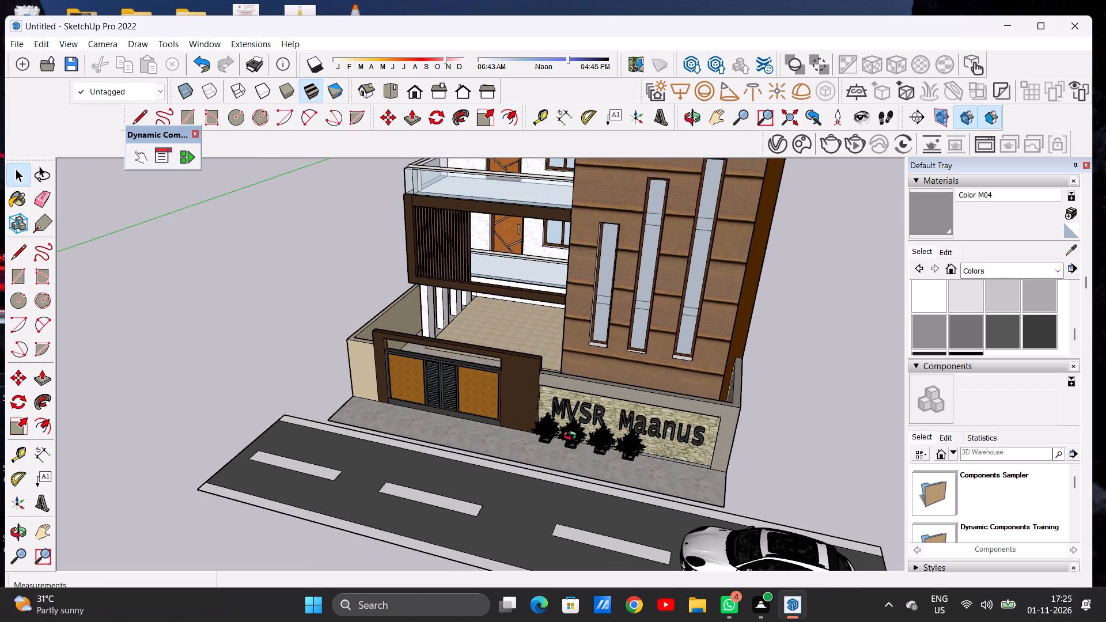
{"action": "middle_click_drag", "start_coordinate": [573, 437], "coordinate": [622, 393]}
{"action": "scroll", "coordinate": [539, 433], "scroll_direction": "down", "scroll_amount": 12}
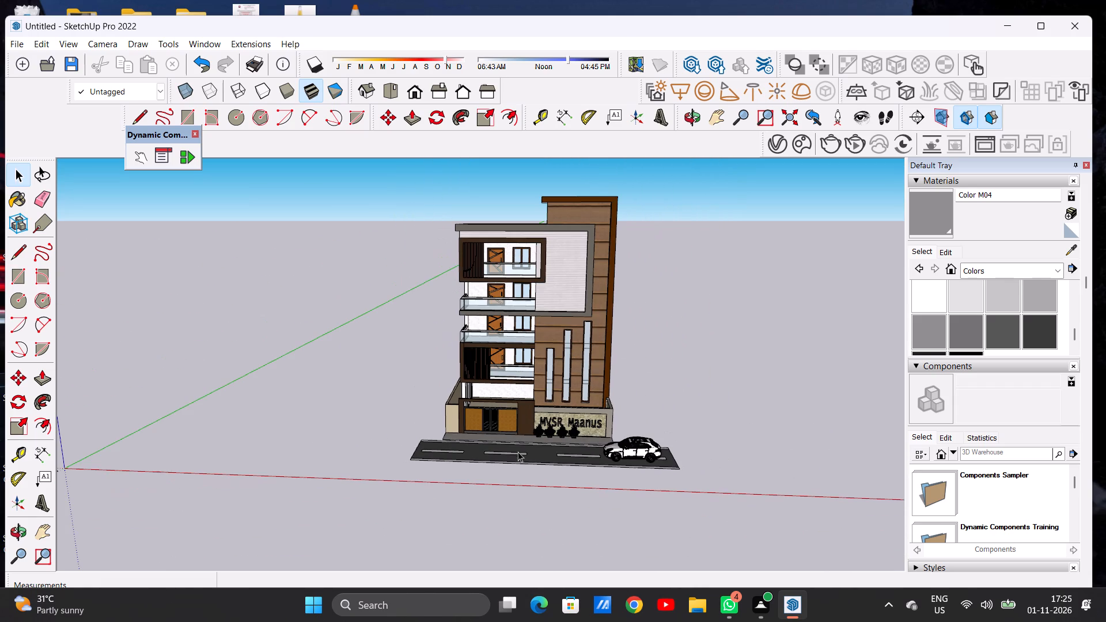
{"action": "scroll", "coordinate": [495, 216], "scroll_direction": "up", "scroll_amount": 6}
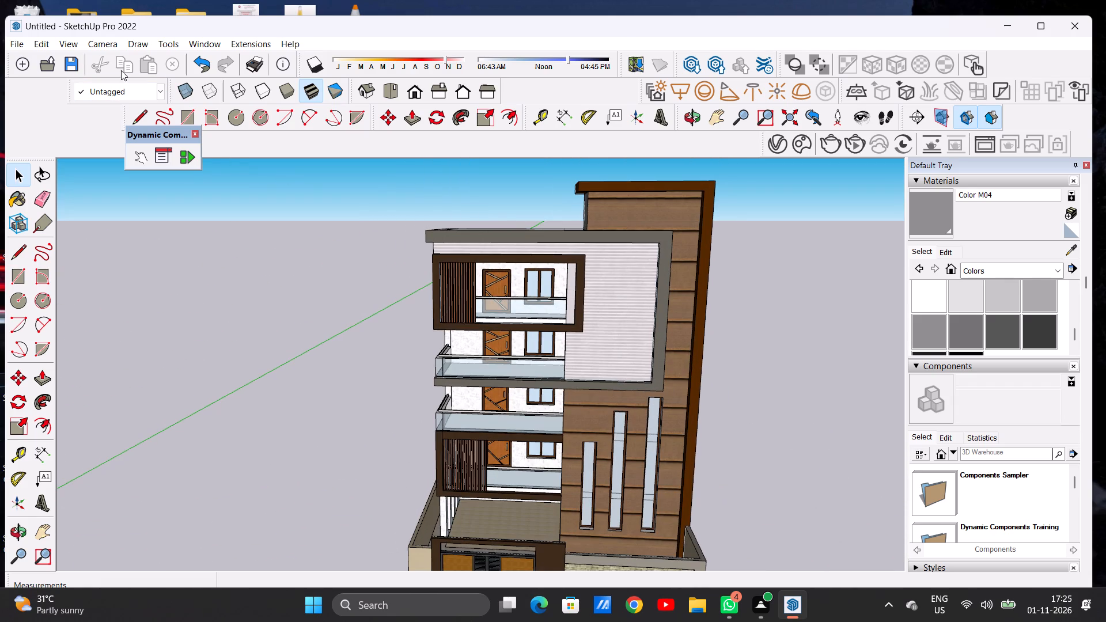
{"action": "left_click", "coordinate": [24, 43]}
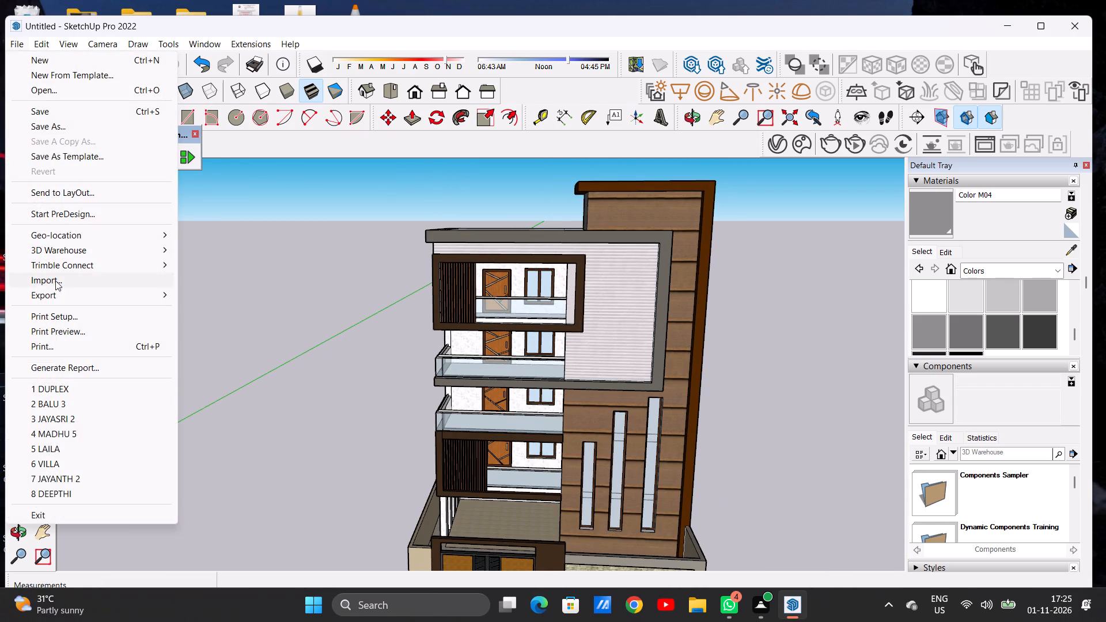
{"action": "left_click", "coordinate": [70, 282]}
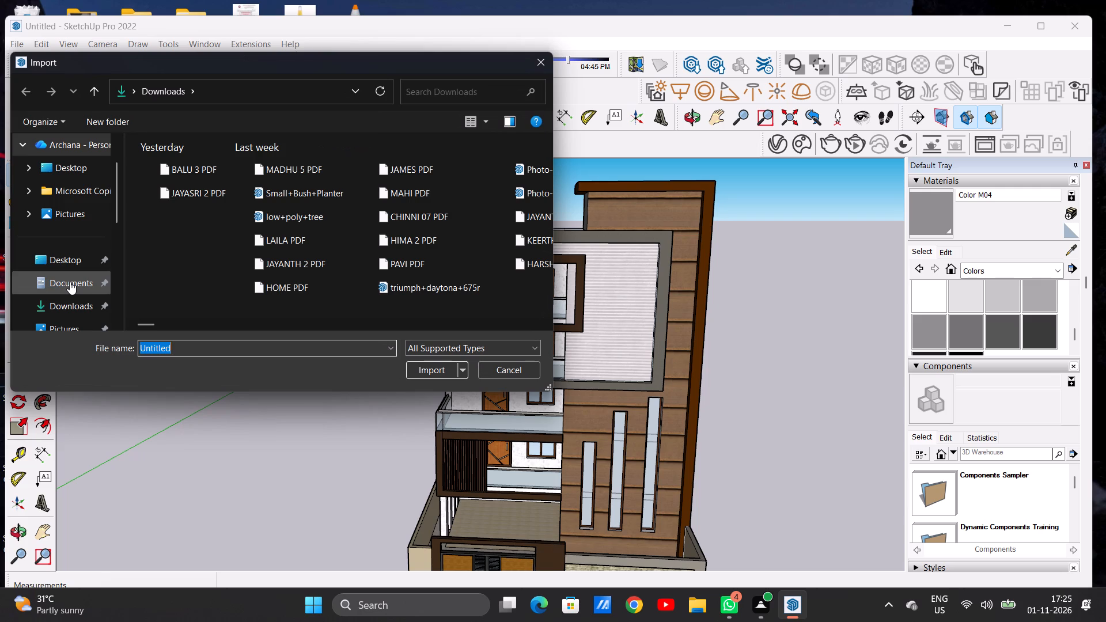
{"action": "left_click", "coordinate": [545, 322]}
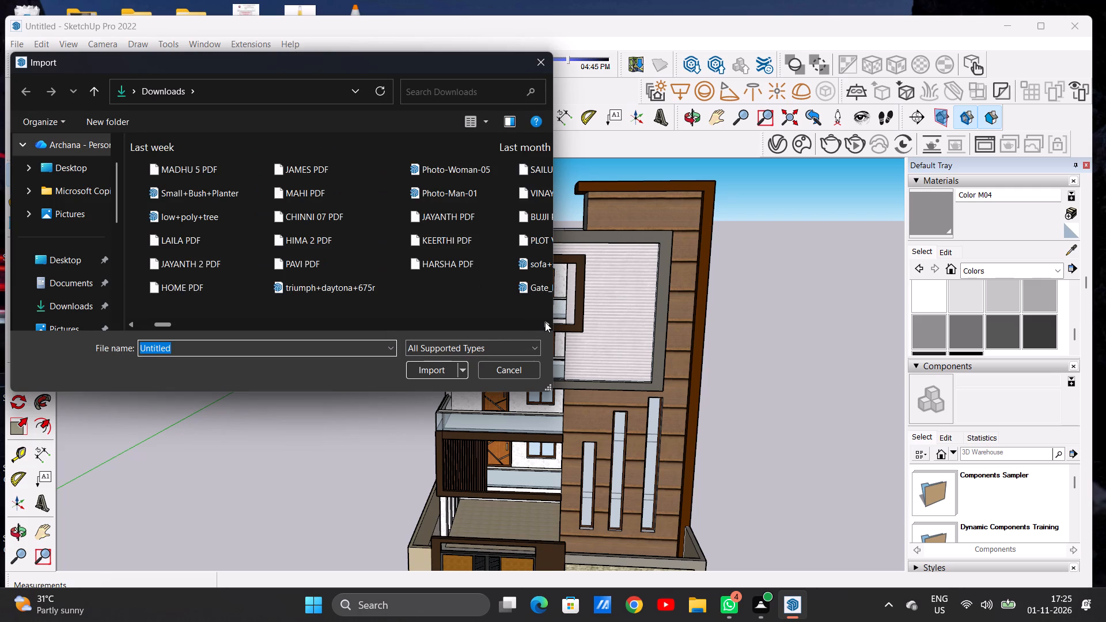
{"action": "triple_click", "coordinate": [545, 322]}
{"action": "left_click", "coordinate": [545, 322]}
{"action": "left_click", "coordinate": [545, 322]}
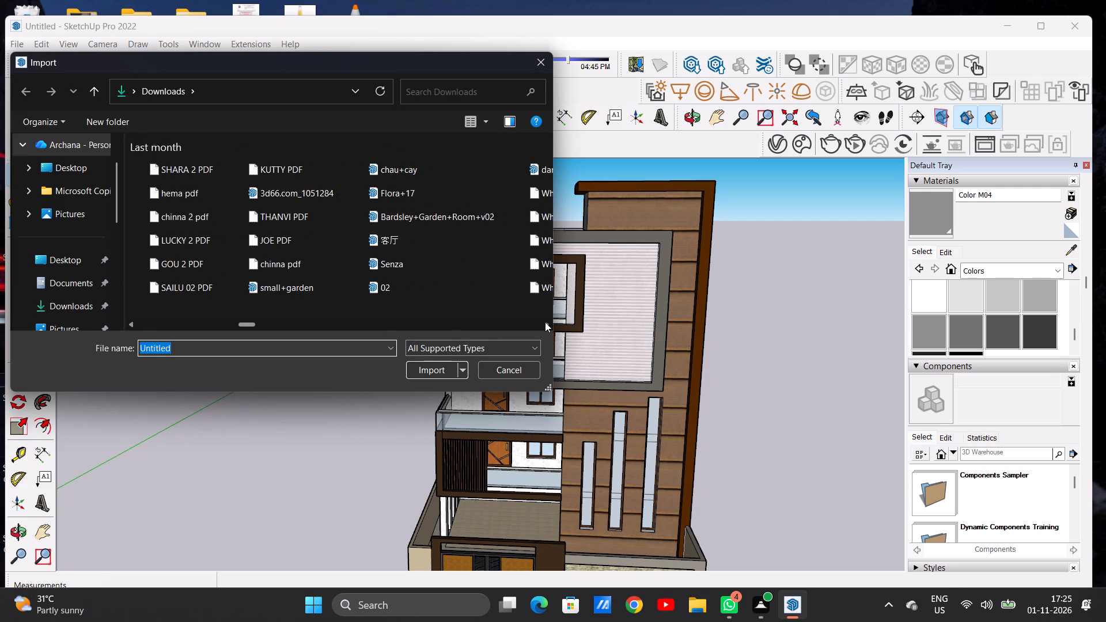
{"action": "double_click", "coordinate": [444, 176]}
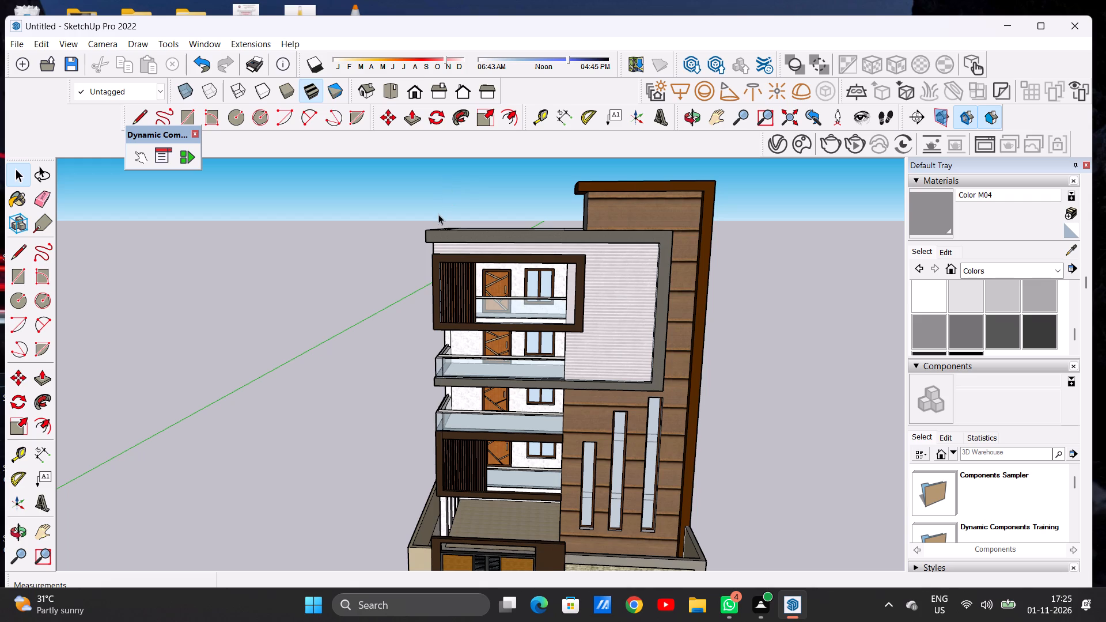
Place the imported potted plant on the pavement at the end of the name wall farthest from the gate.
{"action": "scroll", "coordinate": [436, 227], "scroll_direction": "down", "scroll_amount": 1}
{"action": "left_click", "coordinate": [658, 377]}
{"action": "scroll", "coordinate": [575, 363], "scroll_direction": "down", "scroll_amount": 2}
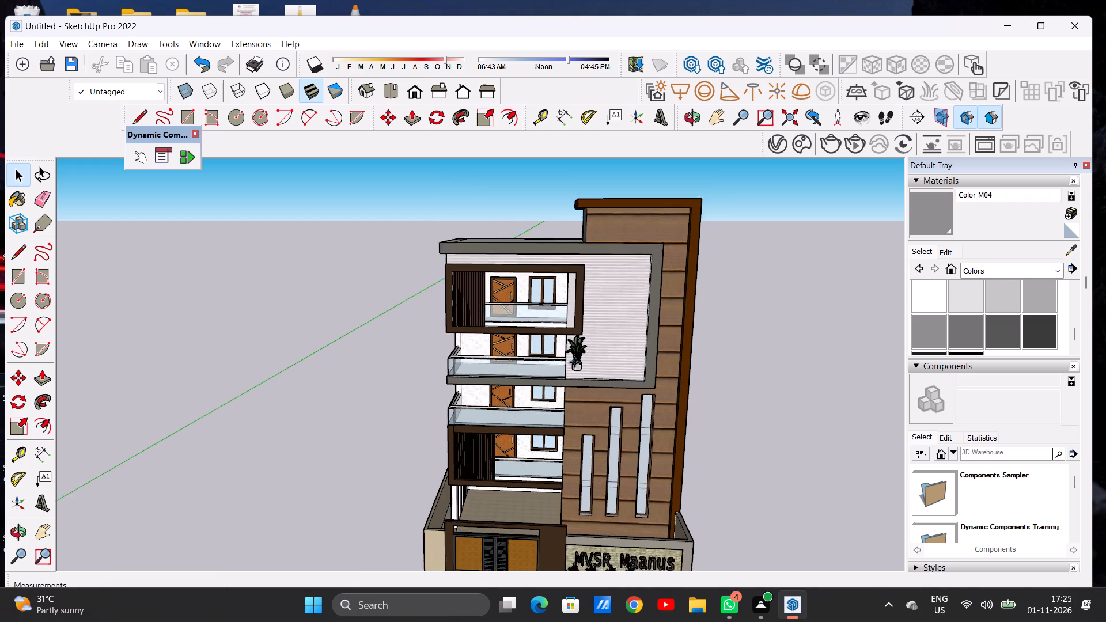
{"action": "scroll", "coordinate": [574, 362], "scroll_direction": "down", "scroll_amount": 8}
{"action": "scroll", "coordinate": [628, 498], "scroll_direction": "up", "scroll_amount": 3}
{"action": "scroll", "coordinate": [628, 498], "scroll_direction": "down", "scroll_amount": 1}
{"action": "scroll", "coordinate": [628, 498], "scroll_direction": "up", "scroll_amount": 3}
{"action": "scroll", "coordinate": [615, 490], "scroll_direction": "down", "scroll_amount": 1}
{"action": "scroll", "coordinate": [615, 490], "scroll_direction": "up", "scroll_amount": 20}
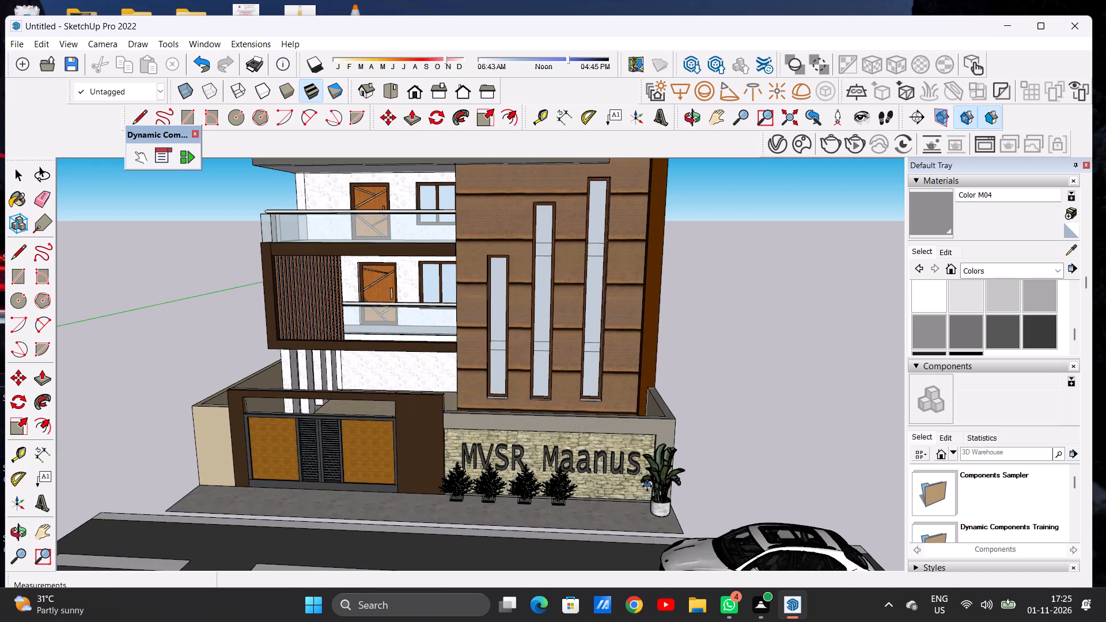
{"action": "scroll", "coordinate": [647, 487], "scroll_direction": "down", "scroll_amount": 1}
{"action": "scroll", "coordinate": [647, 487], "scroll_direction": "up", "scroll_amount": 1}
{"action": "scroll", "coordinate": [647, 487], "scroll_direction": "down", "scroll_amount": 1}
{"action": "scroll", "coordinate": [647, 488], "scroll_direction": "up", "scroll_amount": 14}
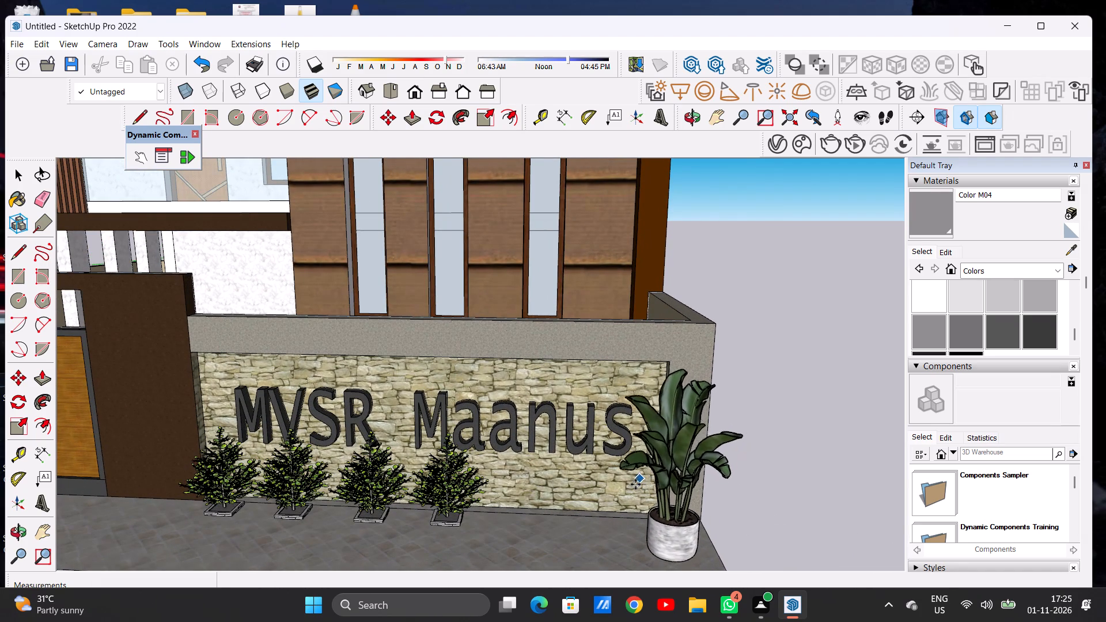
{"action": "left_click", "coordinate": [635, 484]}
{"action": "key", "text": "space"}
Scale the potted plant along the green axis to about 0.65, reducing its depth out from the name wall.
{"action": "scroll", "coordinate": [539, 422], "scroll_direction": "down", "scroll_amount": 1}
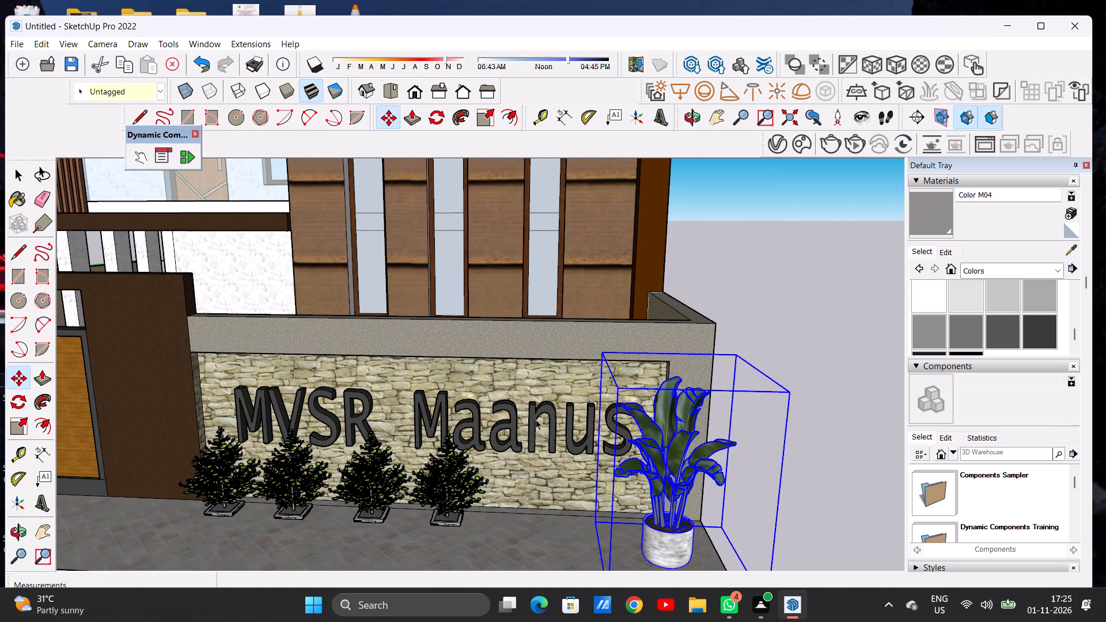
{"action": "scroll", "coordinate": [536, 419], "scroll_direction": "down", "scroll_amount": 6}
{"action": "middle_click_drag", "start_coordinate": [676, 430], "coordinate": [503, 439]}
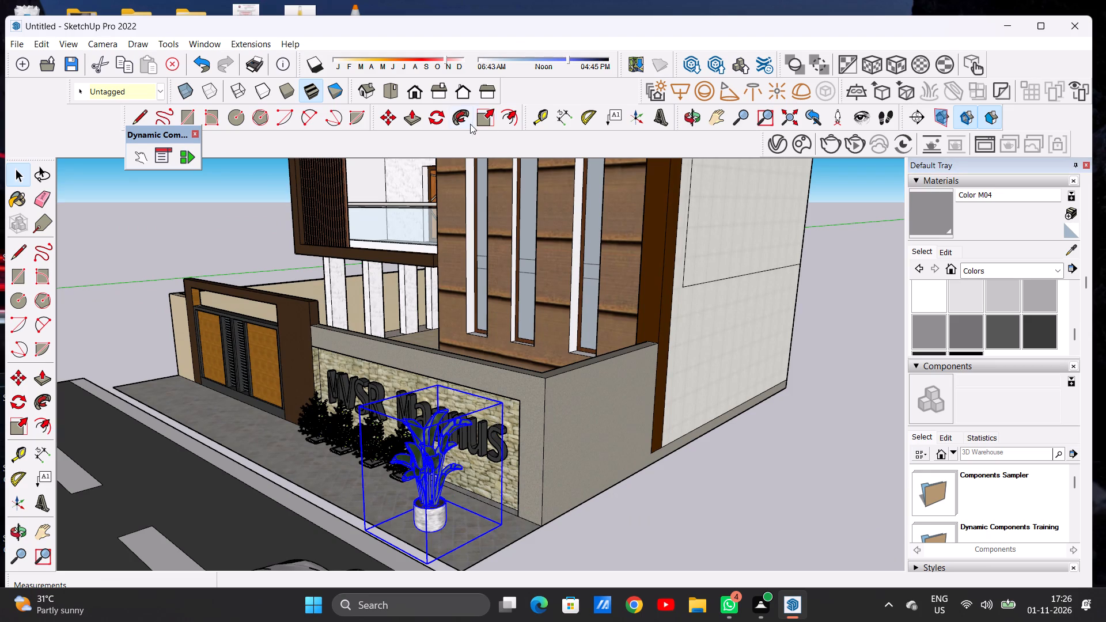
{"action": "left_click", "coordinate": [486, 121]}
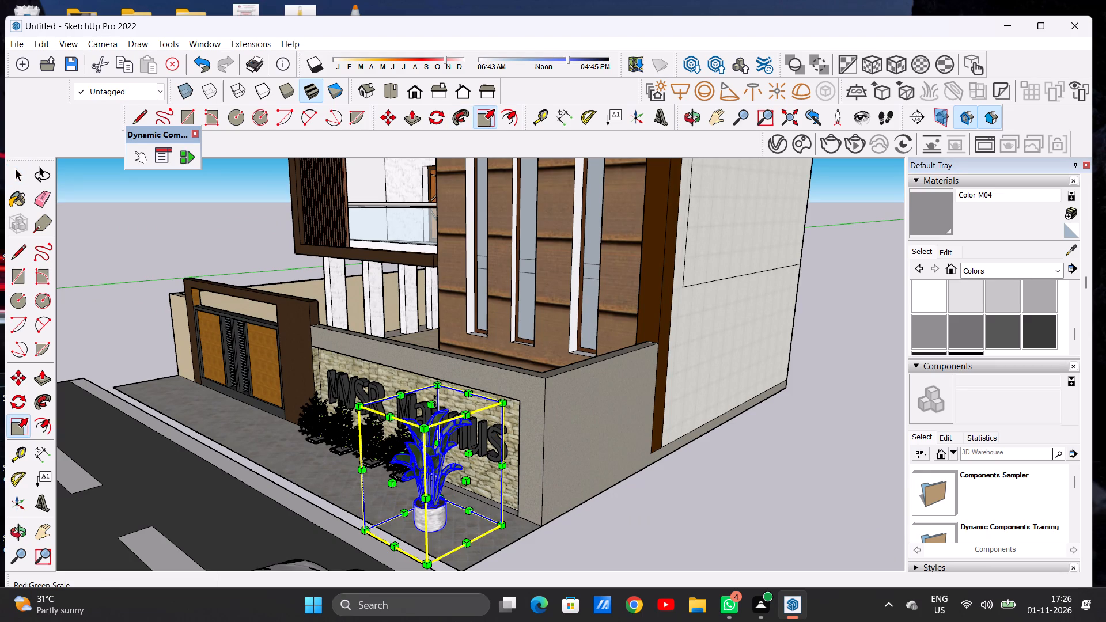
{"action": "left_click", "coordinate": [434, 401]}
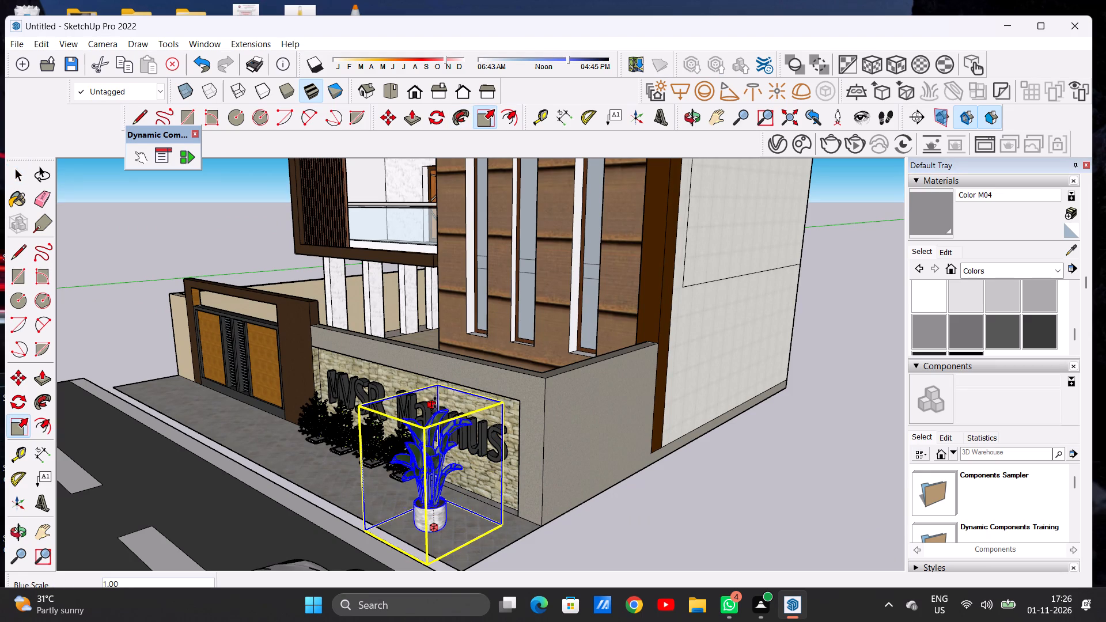
{"action": "left_click", "coordinate": [434, 398]}
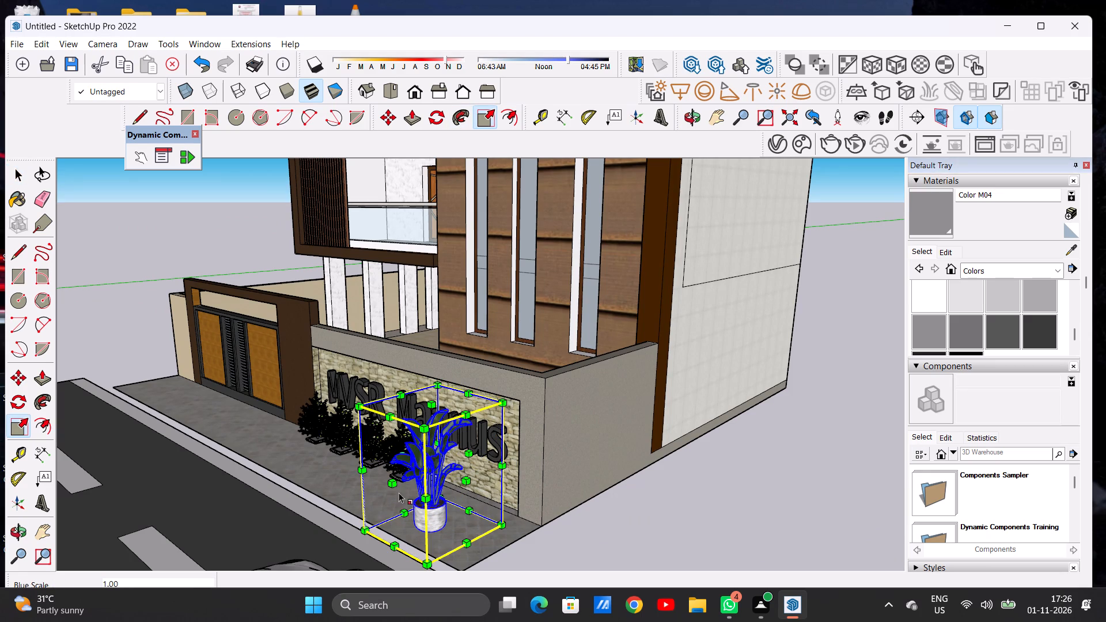
{"action": "left_click", "coordinate": [394, 488]}
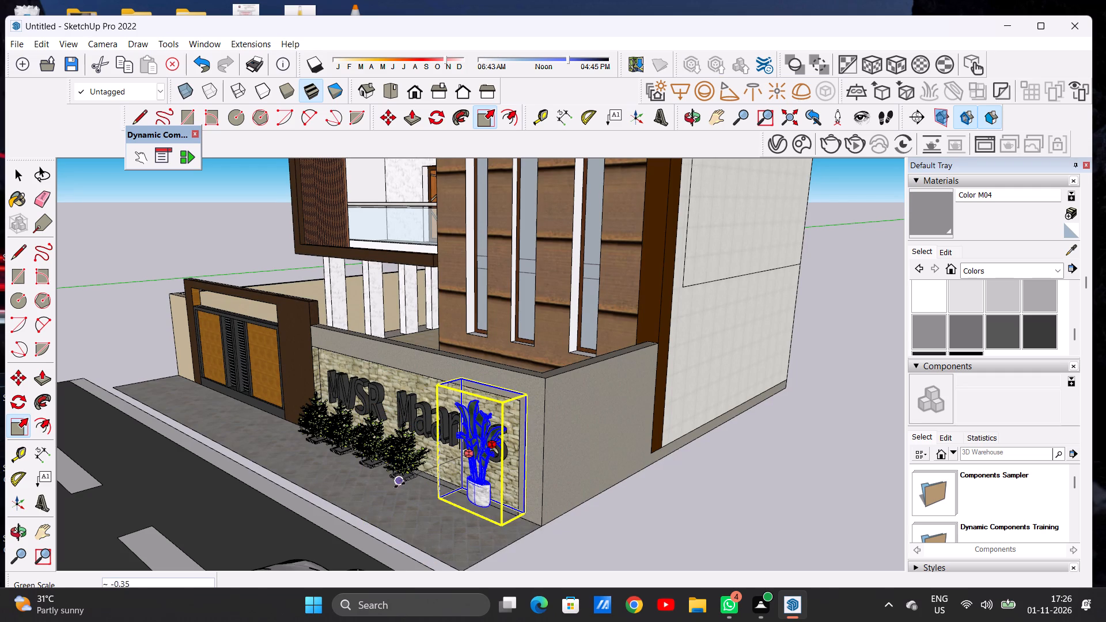
{"action": "middle_click_drag", "start_coordinate": [476, 491], "coordinate": [417, 490]}
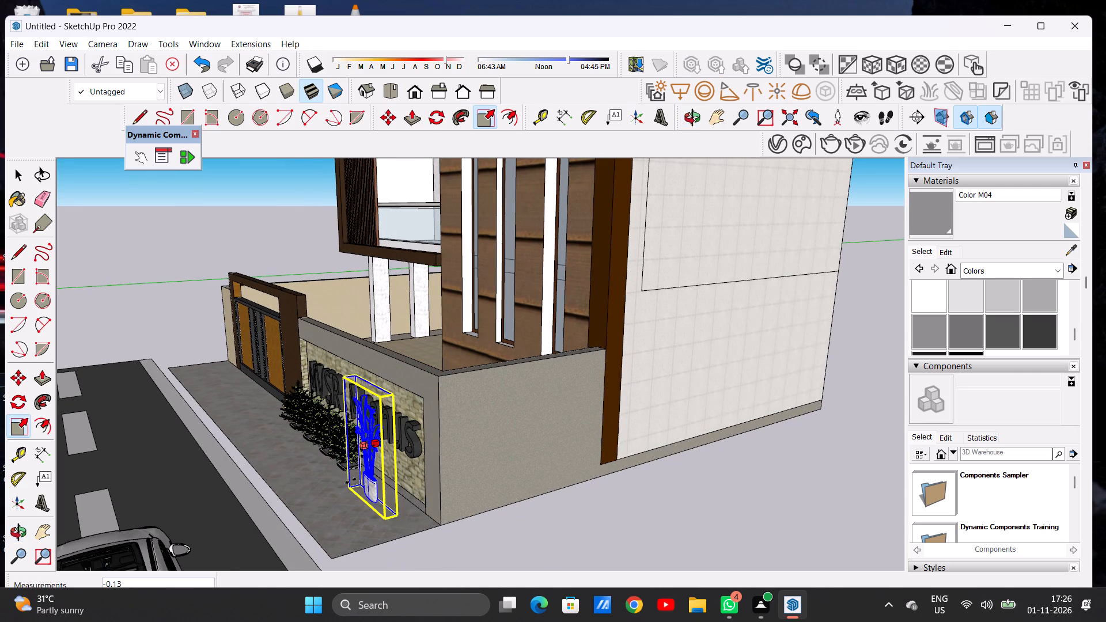
{"action": "left_click", "coordinate": [306, 477]}
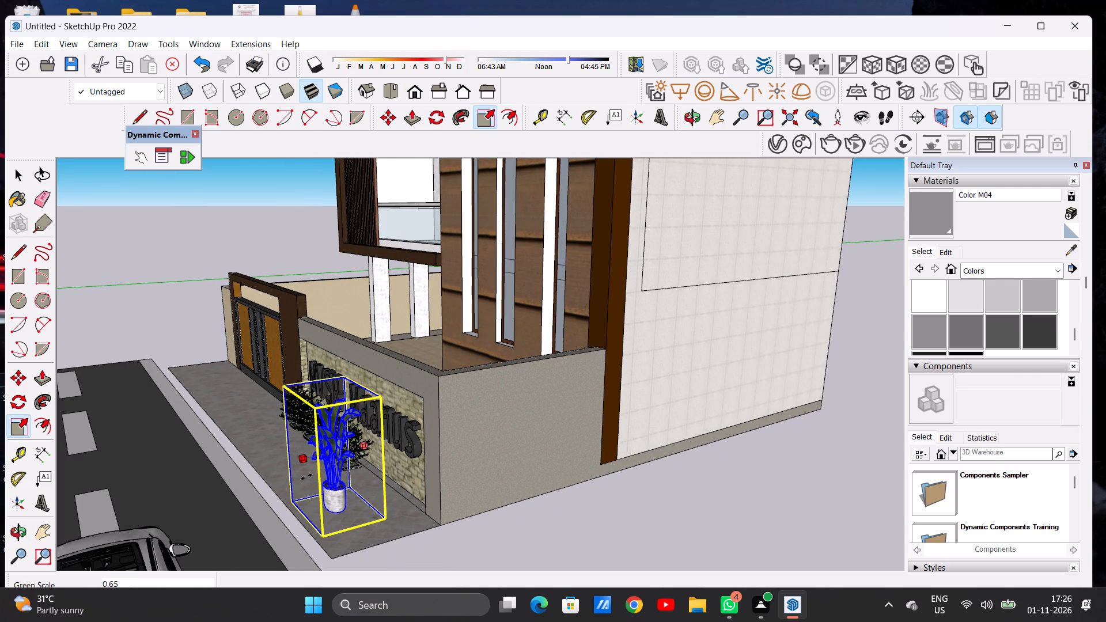
{"action": "key", "text": "space"}
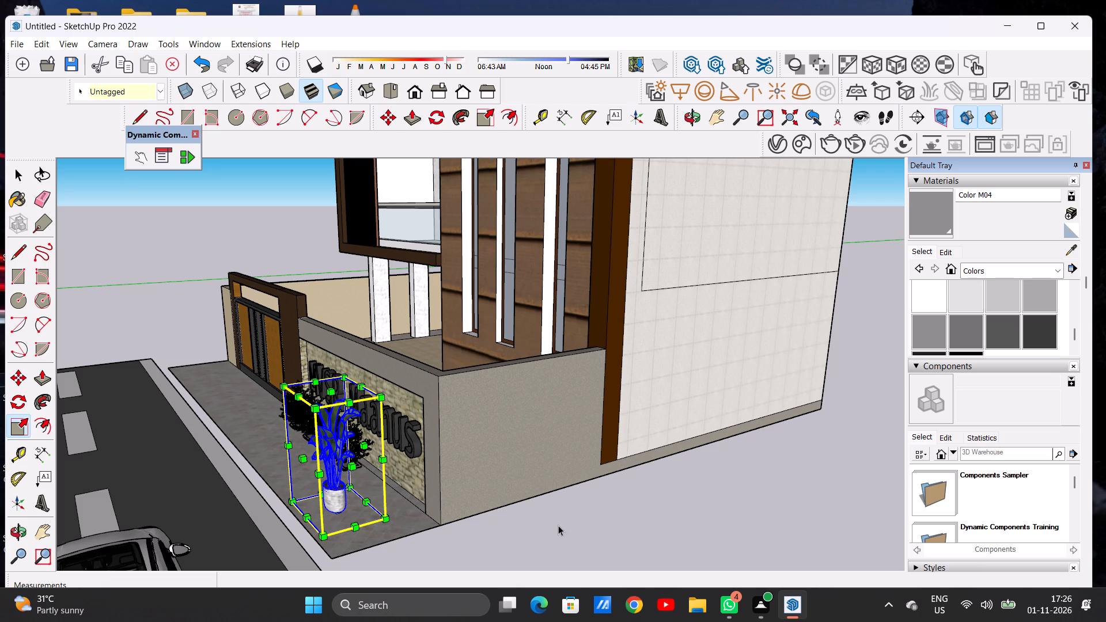
Move the potted plant about 3' 9" across the pavement, closer to the name wall's outer corner, and deselect it.
{"action": "key", "text": "m"}
{"action": "left_click", "coordinate": [325, 534]}
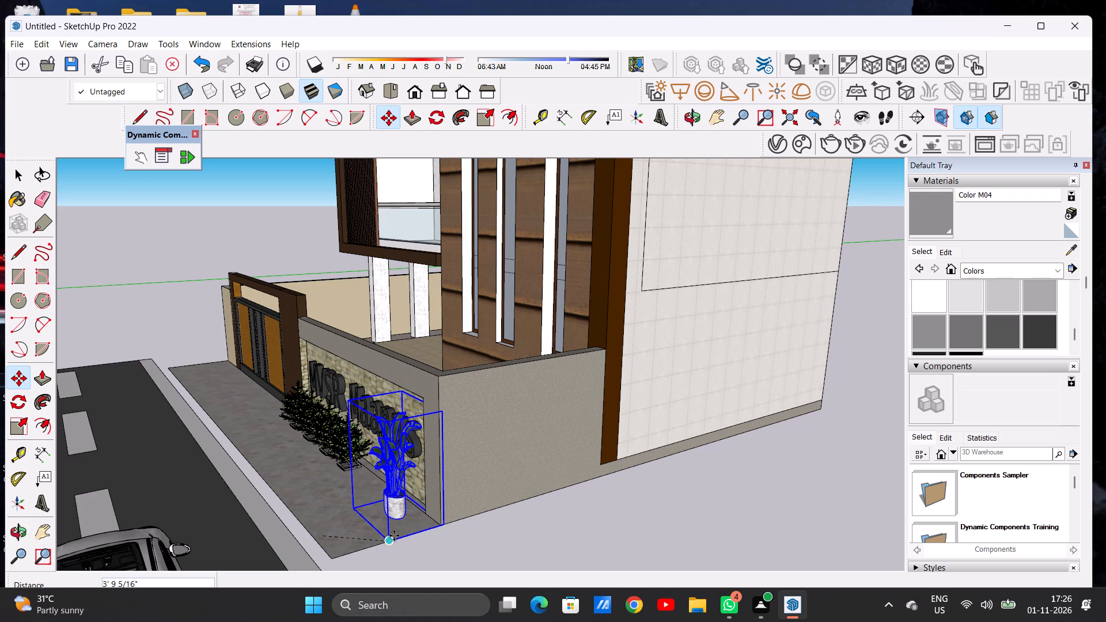
{"action": "left_click", "coordinate": [394, 536]}
{"action": "key", "text": "space"}
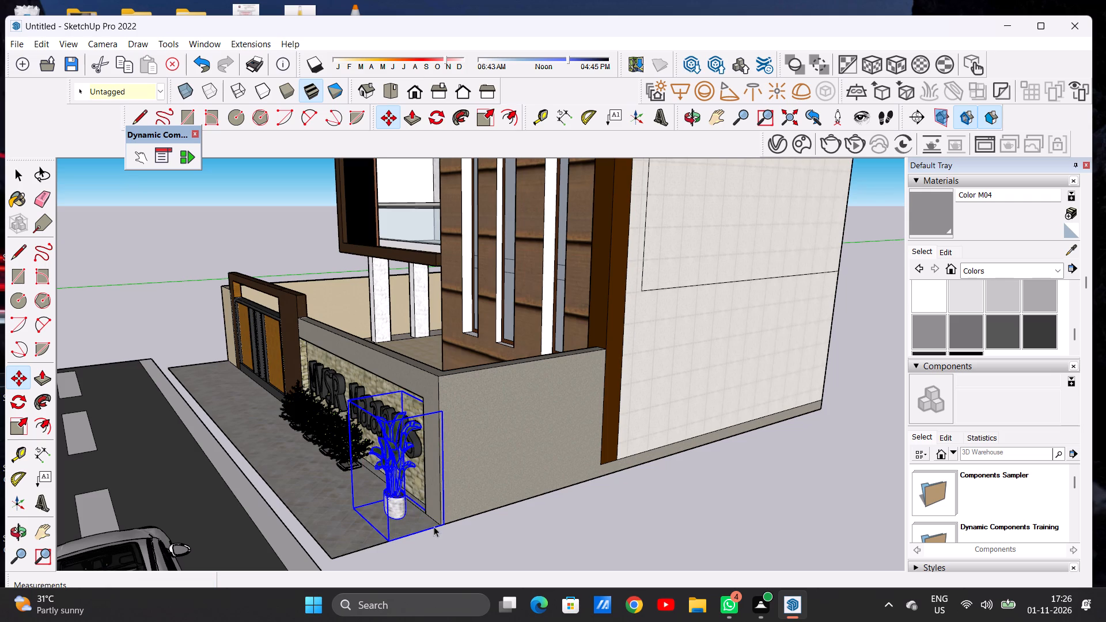
{"action": "left_click", "coordinate": [543, 529]}
Examine the whole building, gate, name wall, plants, road and car from several angles and distances.
{"action": "scroll", "coordinate": [553, 511], "scroll_direction": "down", "scroll_amount": 6}
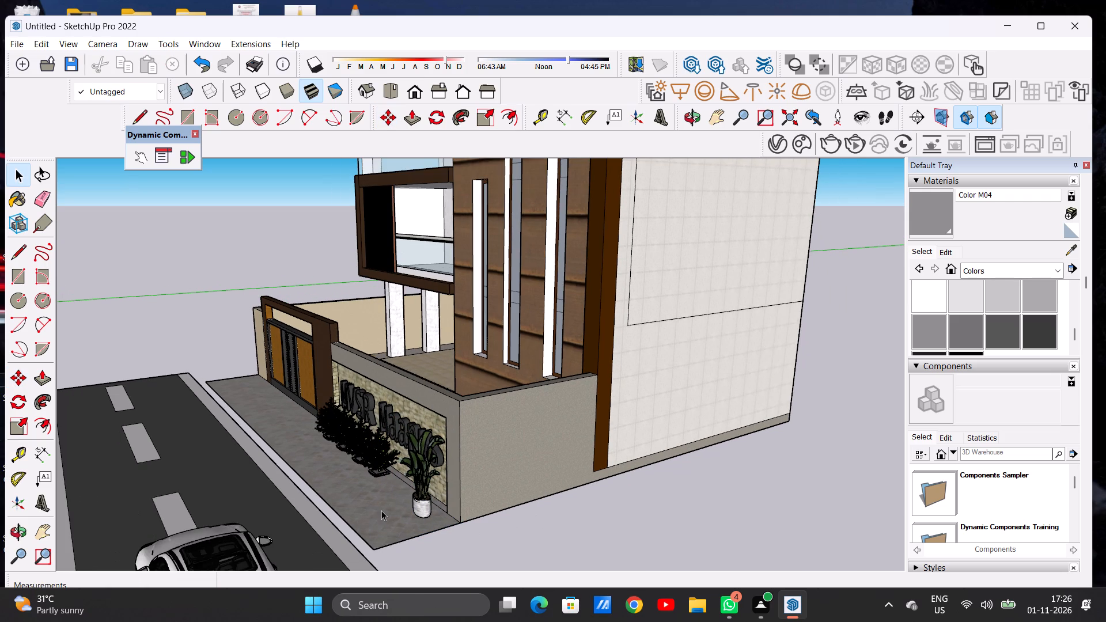
{"action": "middle_click_drag", "start_coordinate": [385, 511], "coordinate": [567, 480]}
{"action": "scroll", "coordinate": [505, 488], "scroll_direction": "down", "scroll_amount": 4}
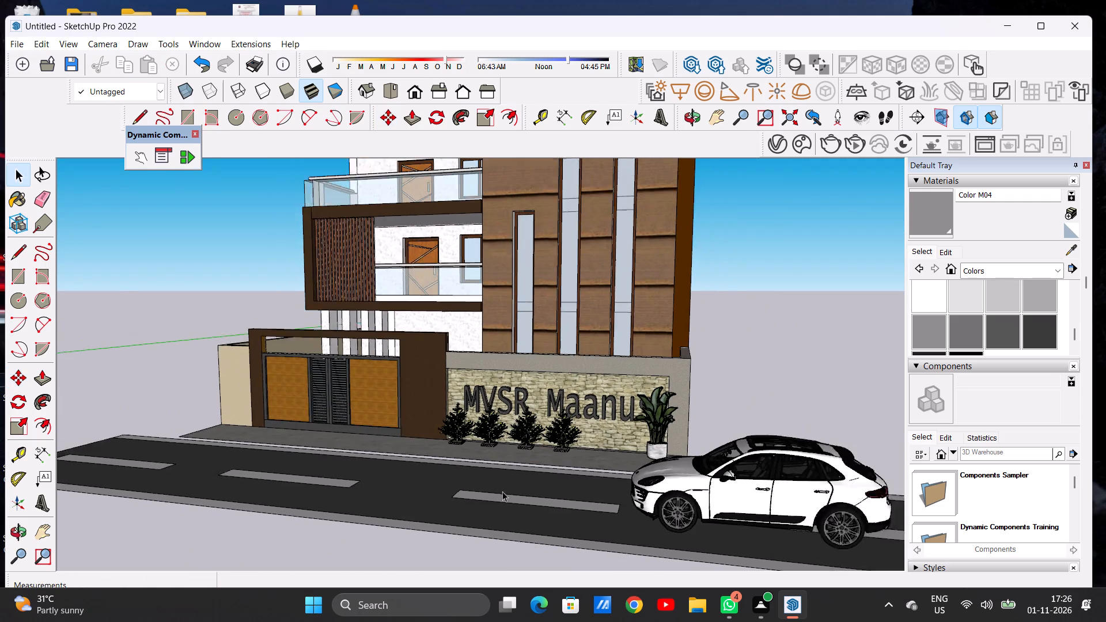
{"action": "scroll", "coordinate": [502, 491], "scroll_direction": "down", "scroll_amount": 2}
{"action": "middle_click_drag", "start_coordinate": [492, 490], "coordinate": [574, 487]}
{"action": "scroll", "coordinate": [540, 489], "scroll_direction": "down", "scroll_amount": 7}
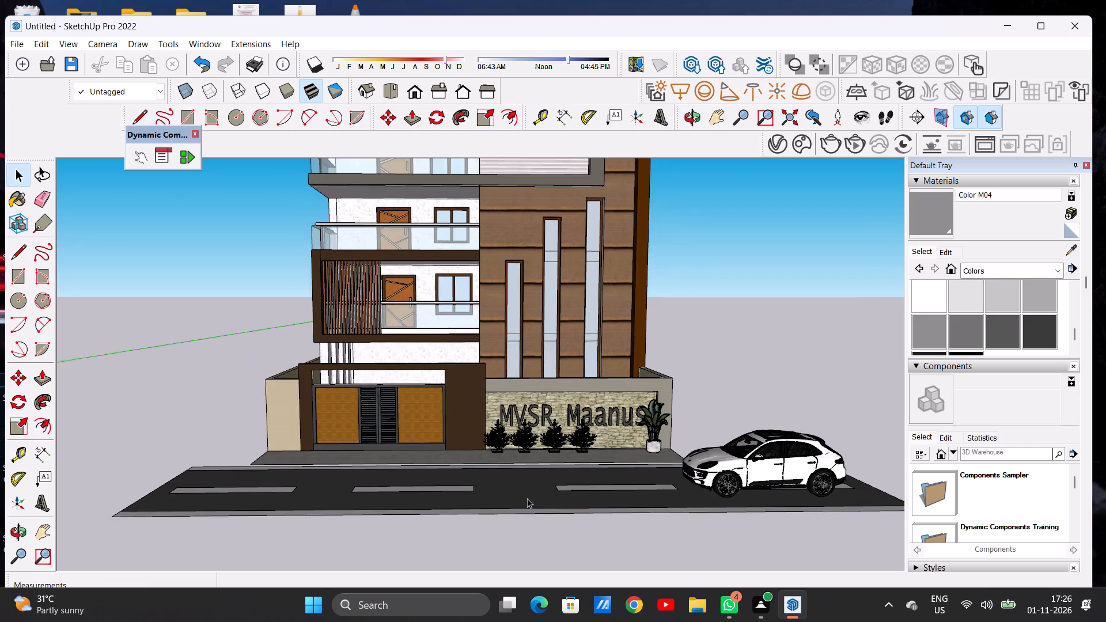
{"action": "scroll", "coordinate": [527, 498], "scroll_direction": "down", "scroll_amount": 7}
{"action": "middle_click_drag", "start_coordinate": [498, 491], "coordinate": [573, 488]}
{"action": "scroll", "coordinate": [504, 487], "scroll_direction": "down", "scroll_amount": 2}
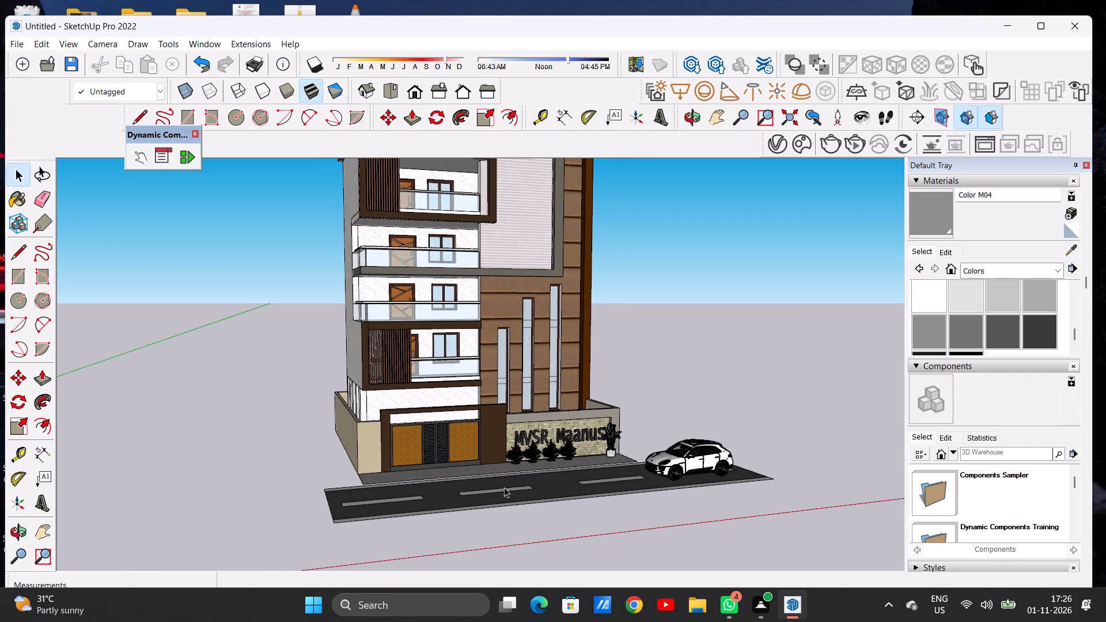
{"action": "scroll", "coordinate": [504, 487], "scroll_direction": "down", "scroll_amount": 12}
{"action": "scroll", "coordinate": [497, 347], "scroll_direction": "up", "scroll_amount": 6}
{"action": "scroll", "coordinate": [502, 347], "scroll_direction": "down", "scroll_amount": 3}
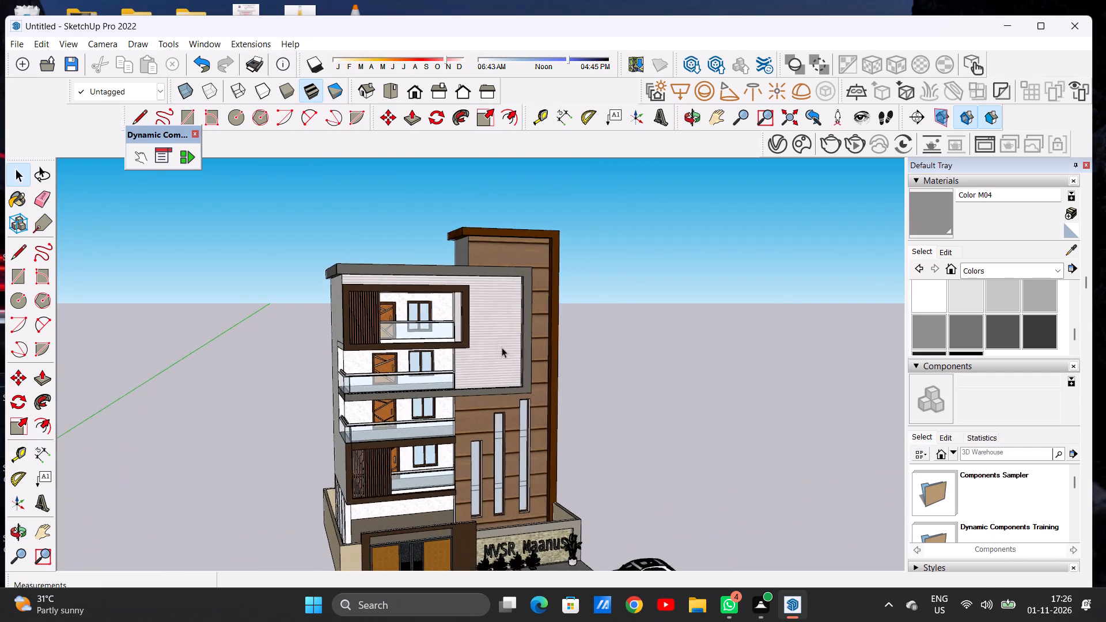
{"action": "scroll", "coordinate": [502, 347], "scroll_direction": "down", "scroll_amount": 2}
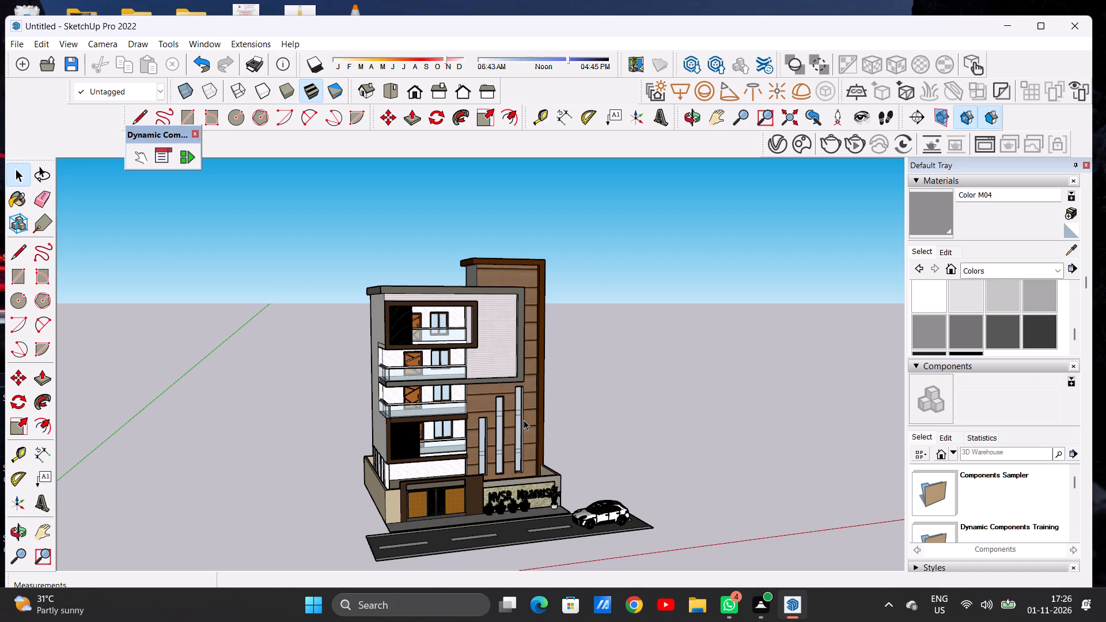
{"action": "scroll", "coordinate": [385, 473], "scroll_direction": "up", "scroll_amount": 16}
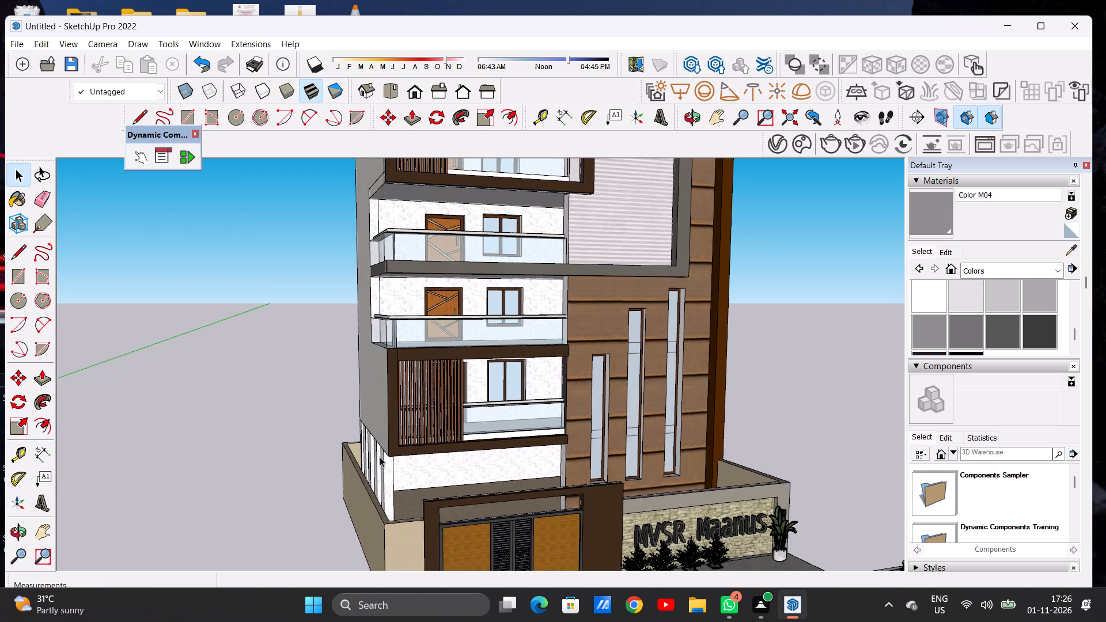
{"action": "middle_click_drag", "start_coordinate": [373, 450], "coordinate": [492, 431]}
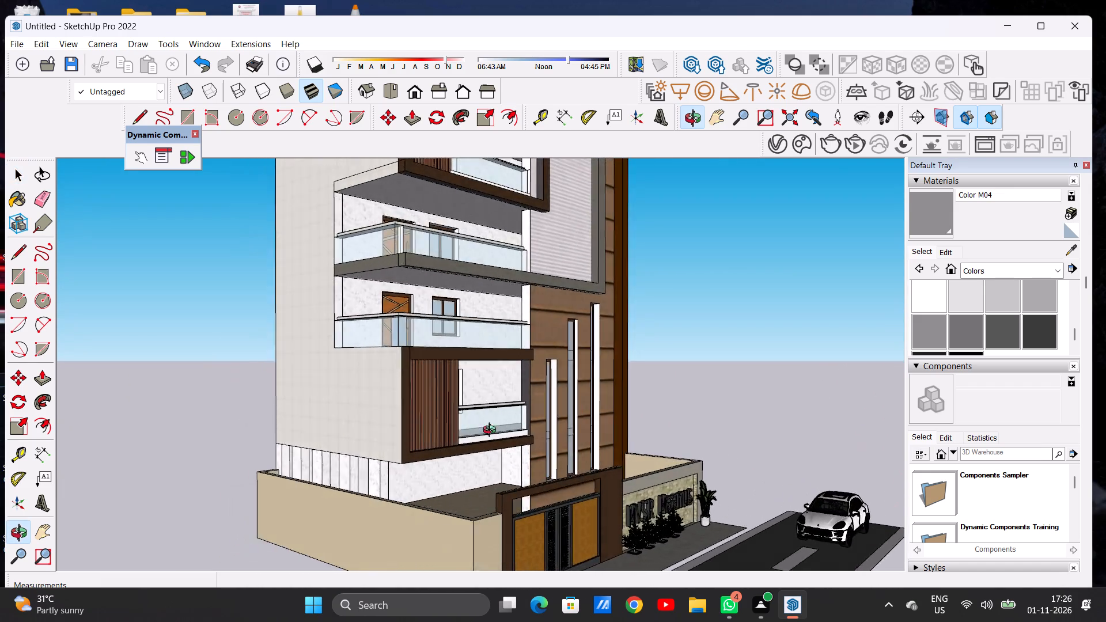
{"action": "middle_click_drag", "start_coordinate": [492, 431], "coordinate": [391, 448]}
{"action": "scroll", "coordinate": [402, 446], "scroll_direction": "down", "scroll_amount": 11}
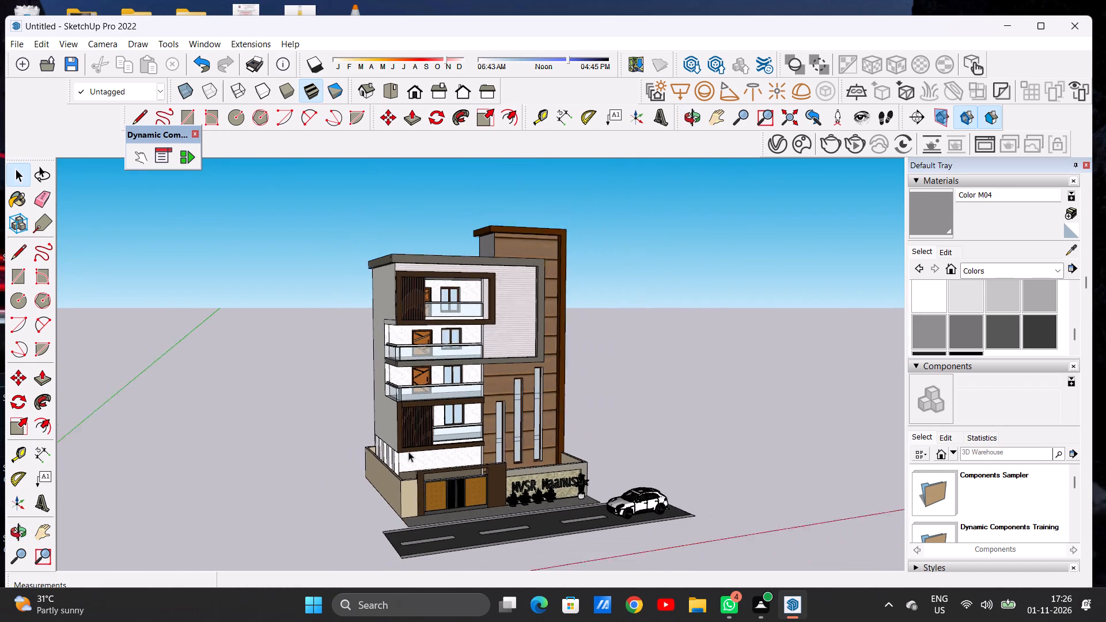
{"action": "scroll", "coordinate": [408, 452], "scroll_direction": "down", "scroll_amount": 1}
{"action": "scroll", "coordinate": [524, 489], "scroll_direction": "up", "scroll_amount": 12}
{"action": "scroll", "coordinate": [531, 487], "scroll_direction": "down", "scroll_amount": 1}
{"action": "scroll", "coordinate": [531, 487], "scroll_direction": "up", "scroll_amount": 1}
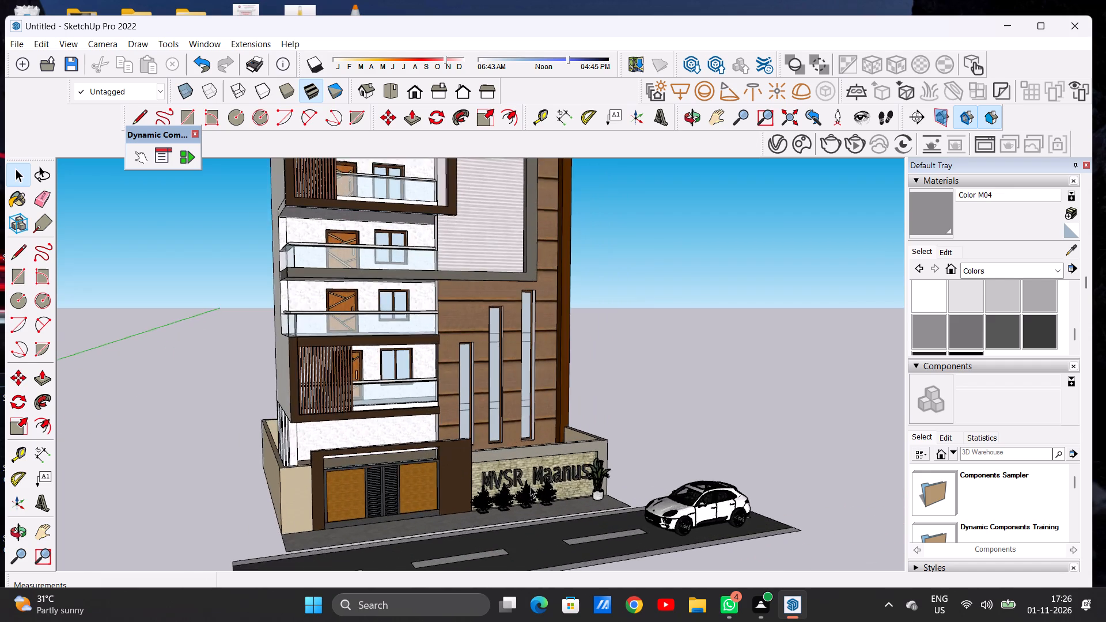
{"action": "scroll", "coordinate": [531, 487], "scroll_direction": "up", "scroll_amount": 16}
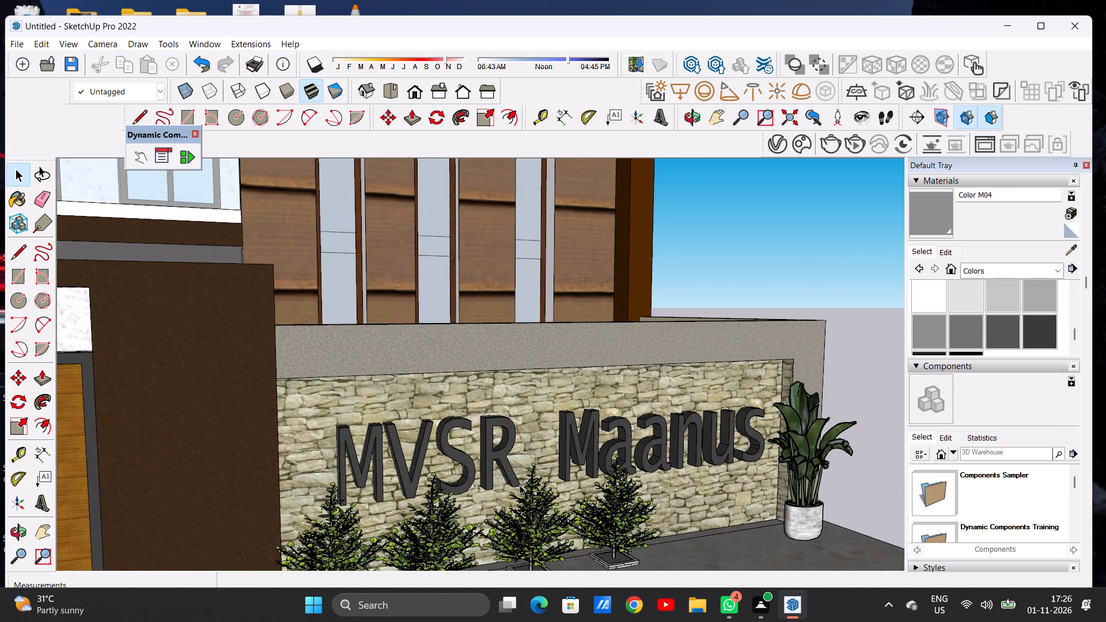
{"action": "scroll", "coordinate": [520, 485], "scroll_direction": "down", "scroll_amount": 13}
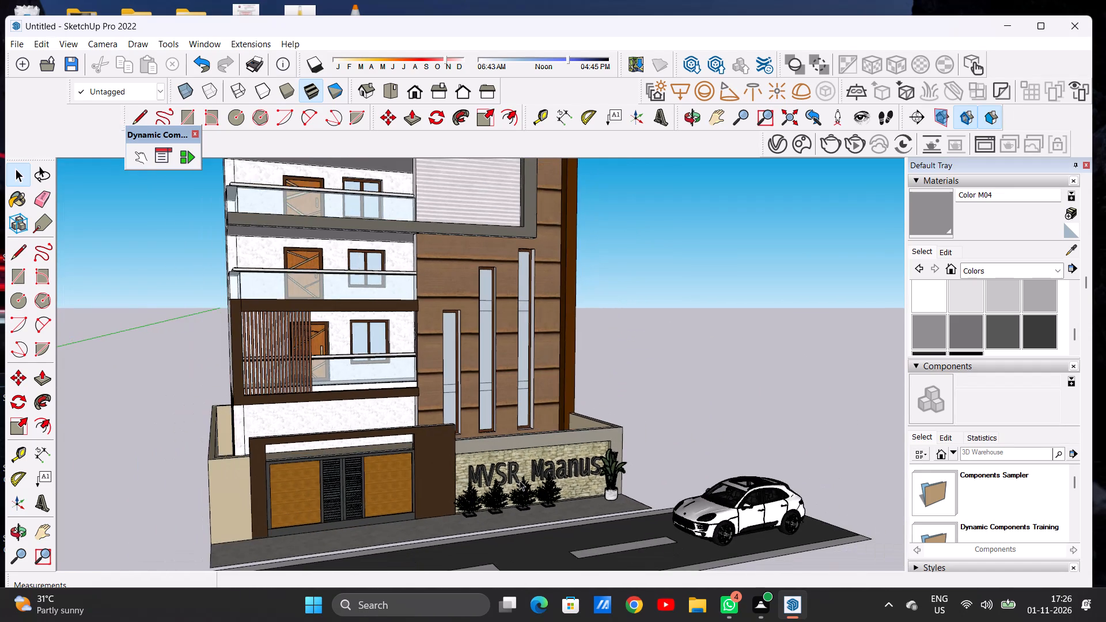
{"action": "scroll", "coordinate": [520, 480], "scroll_direction": "down", "scroll_amount": 9}
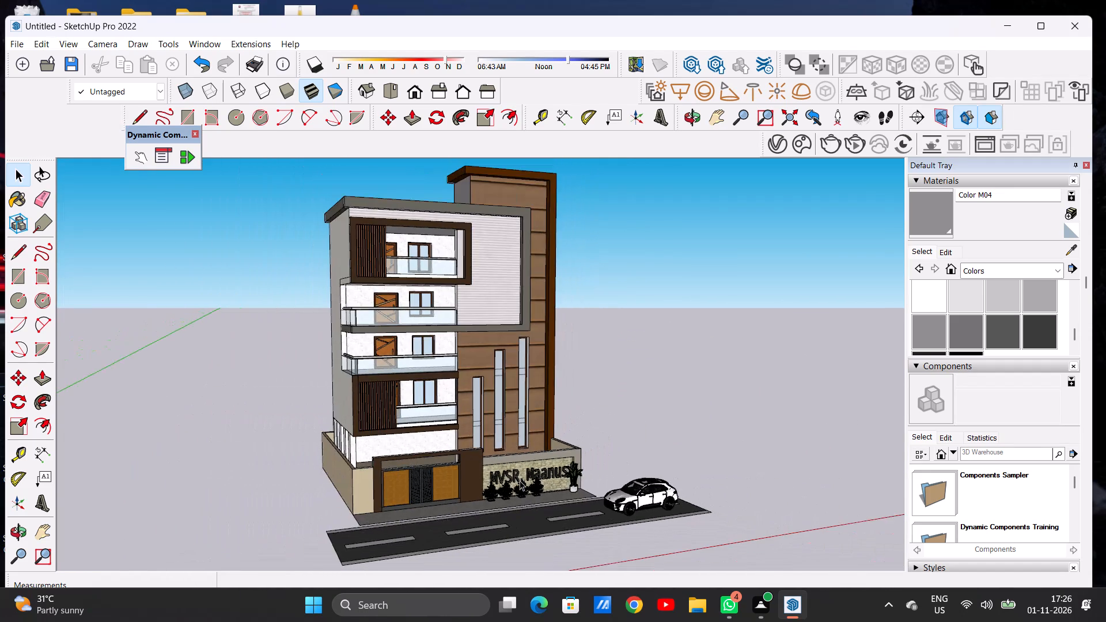
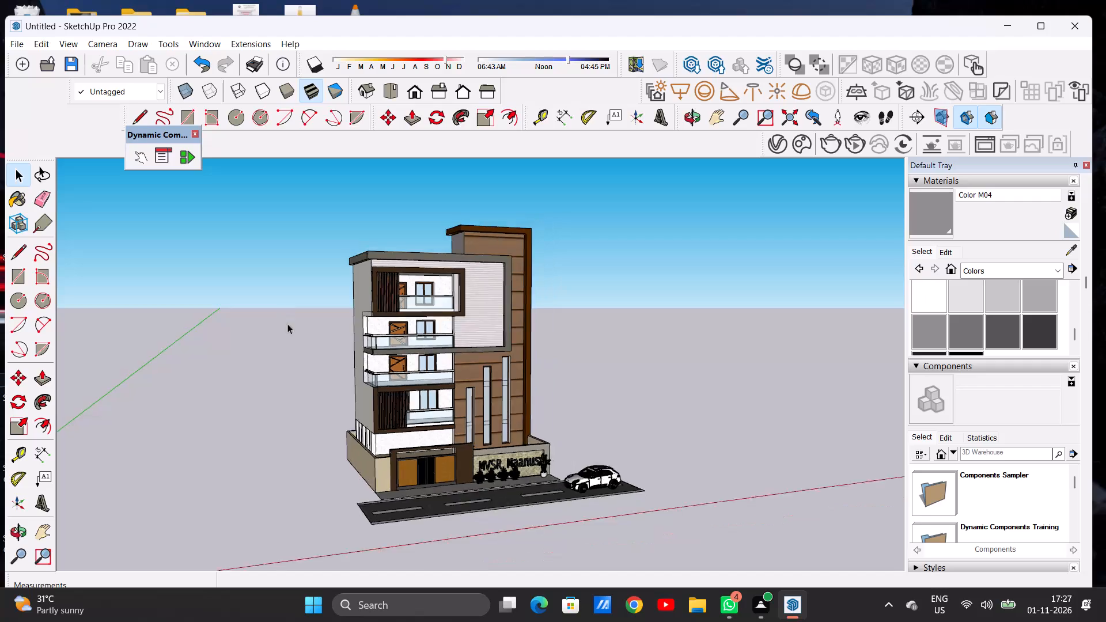
Paint the pillar's faces and the narrow end-wall strip at the balcony directly below the framed top balcony with Color M01.
{"action": "scroll", "coordinate": [378, 294], "scroll_direction": "up", "scroll_amount": 1}
{"action": "scroll", "coordinate": [378, 294], "scroll_direction": "down", "scroll_amount": 1}
{"action": "scroll", "coordinate": [378, 294], "scroll_direction": "up", "scroll_amount": 10}
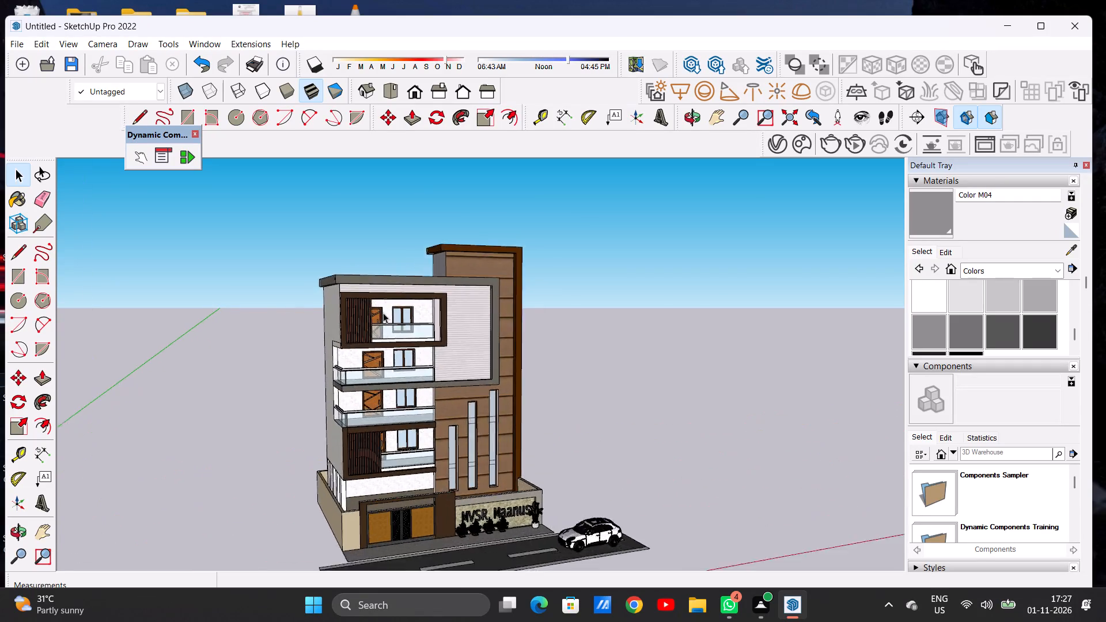
{"action": "scroll", "coordinate": [383, 313], "scroll_direction": "up", "scroll_amount": 5}
{"action": "scroll", "coordinate": [383, 316], "scroll_direction": "down", "scroll_amount": 1}
{"action": "scroll", "coordinate": [383, 316], "scroll_direction": "up", "scroll_amount": 5}
{"action": "scroll", "coordinate": [332, 395], "scroll_direction": "up", "scroll_amount": 8}
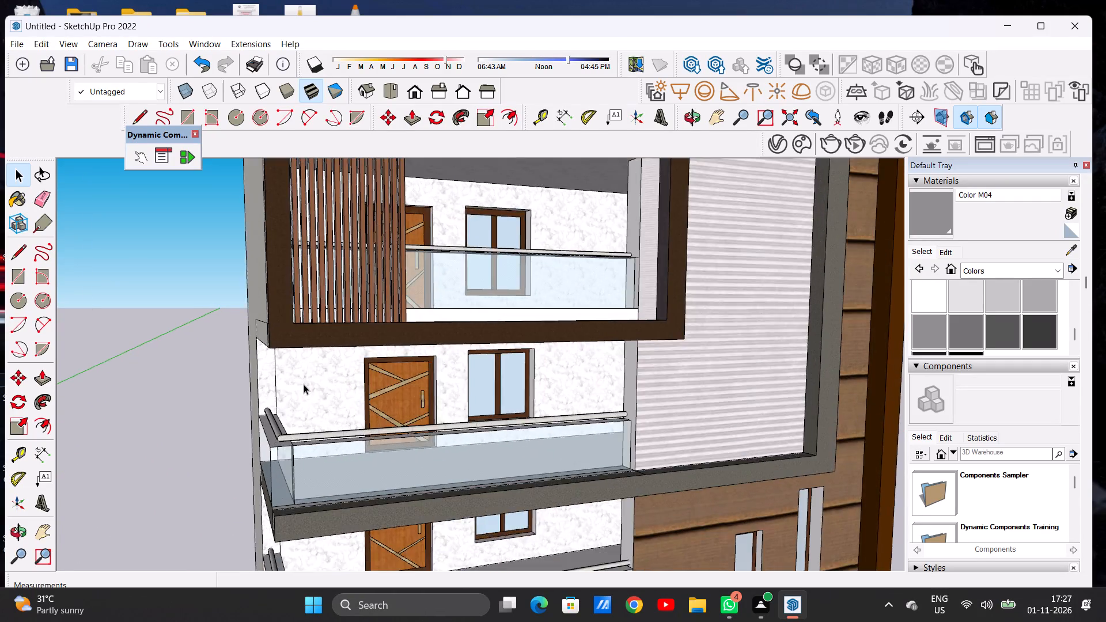
{"action": "scroll", "coordinate": [304, 384], "scroll_direction": "up", "scroll_amount": 6}
{"action": "middle_click_drag", "start_coordinate": [298, 372], "coordinate": [532, 304]}
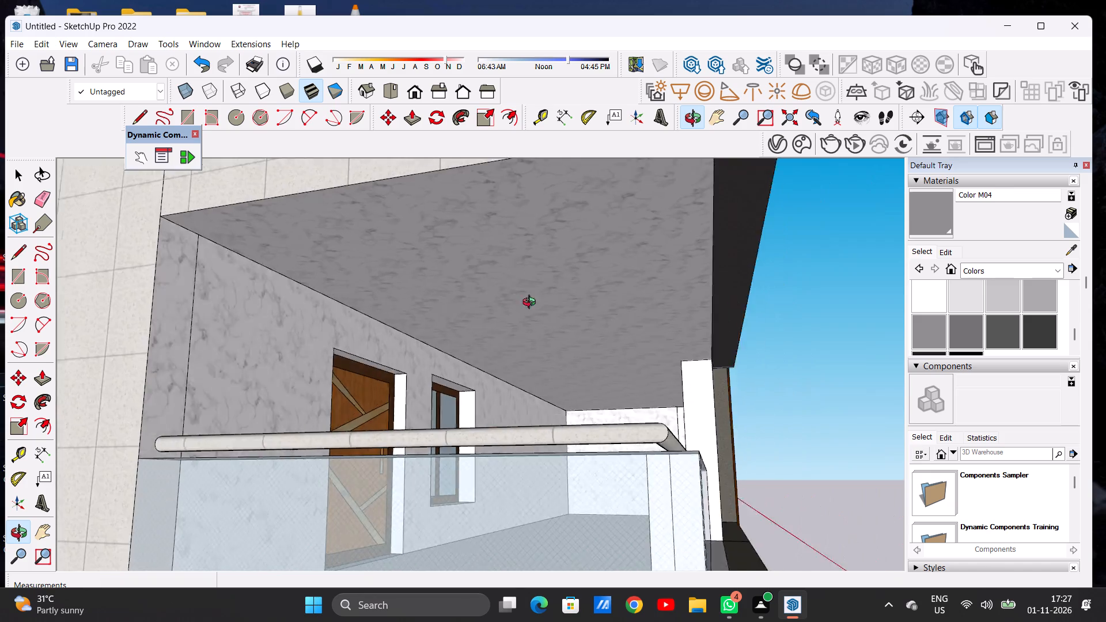
{"action": "middle_click_drag", "start_coordinate": [532, 304], "coordinate": [639, 352]}
{"action": "scroll", "coordinate": [542, 363], "scroll_direction": "up", "scroll_amount": 1}
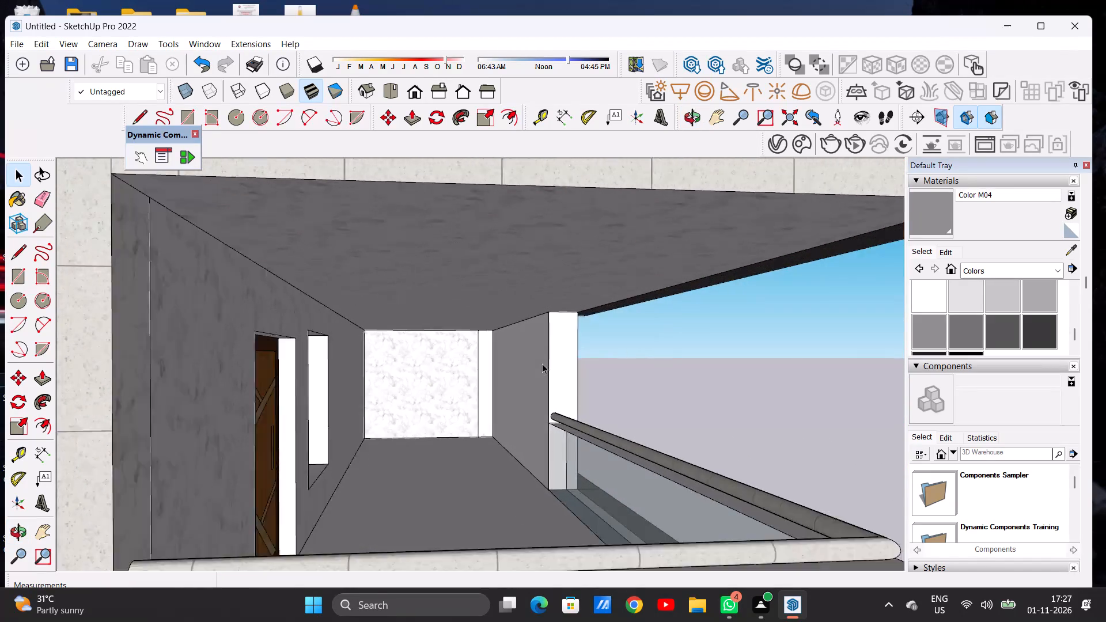
{"action": "scroll", "coordinate": [542, 363], "scroll_direction": "up", "scroll_amount": 4}
{"action": "middle_click_drag", "start_coordinate": [531, 360], "coordinate": [551, 367]}
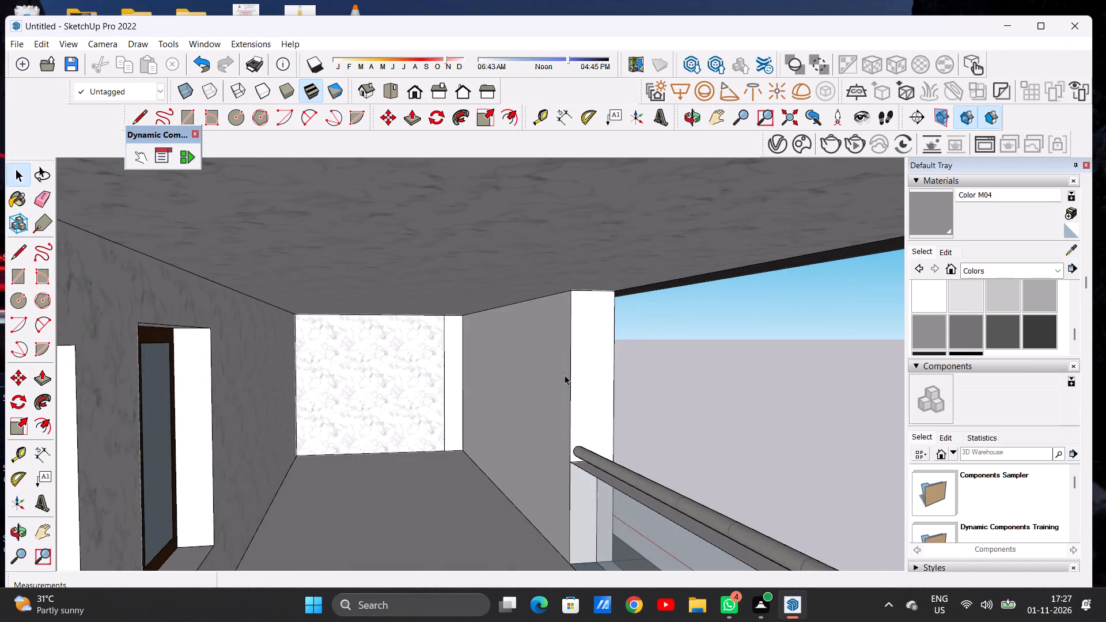
{"action": "scroll", "coordinate": [565, 375], "scroll_direction": "up", "scroll_amount": 6}
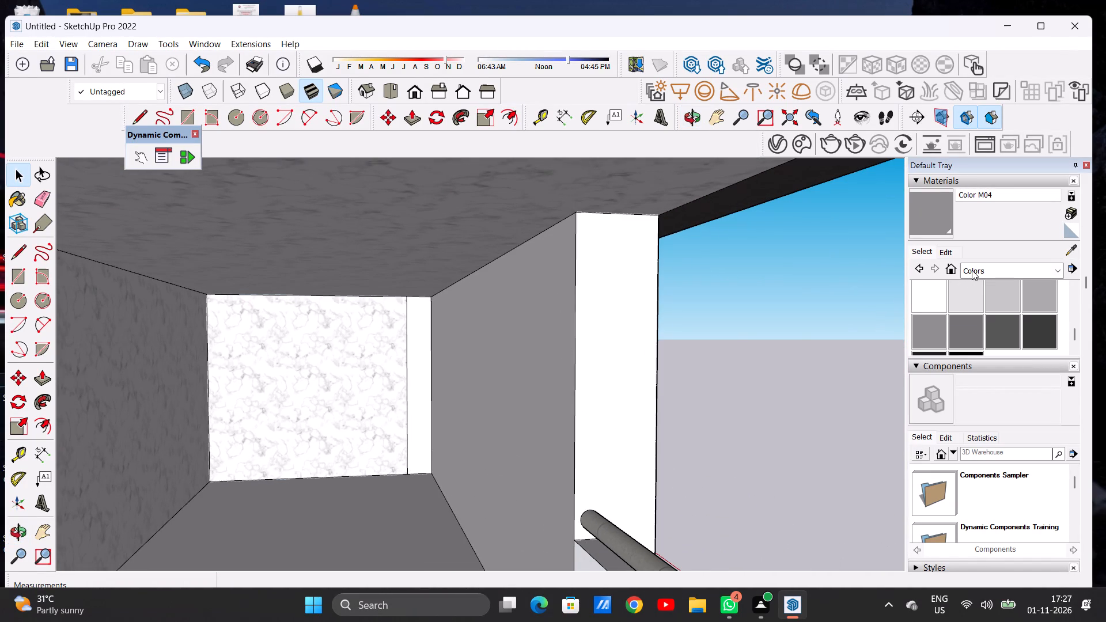
{"action": "left_click", "coordinate": [957, 295]}
{"action": "left_click", "coordinate": [553, 350]}
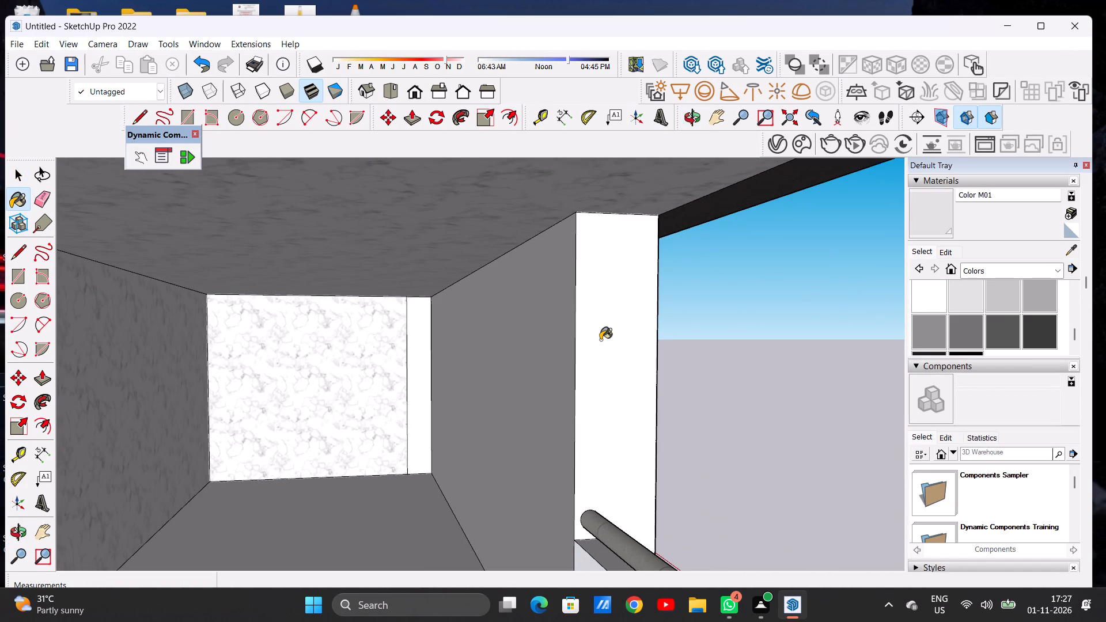
{"action": "left_click", "coordinate": [609, 335]}
{"action": "left_click", "coordinate": [411, 340]}
{"action": "scroll", "coordinate": [416, 362], "scroll_direction": "up", "scroll_amount": 7}
{"action": "left_click", "coordinate": [416, 362]}
{"action": "left_click", "coordinate": [416, 362]}
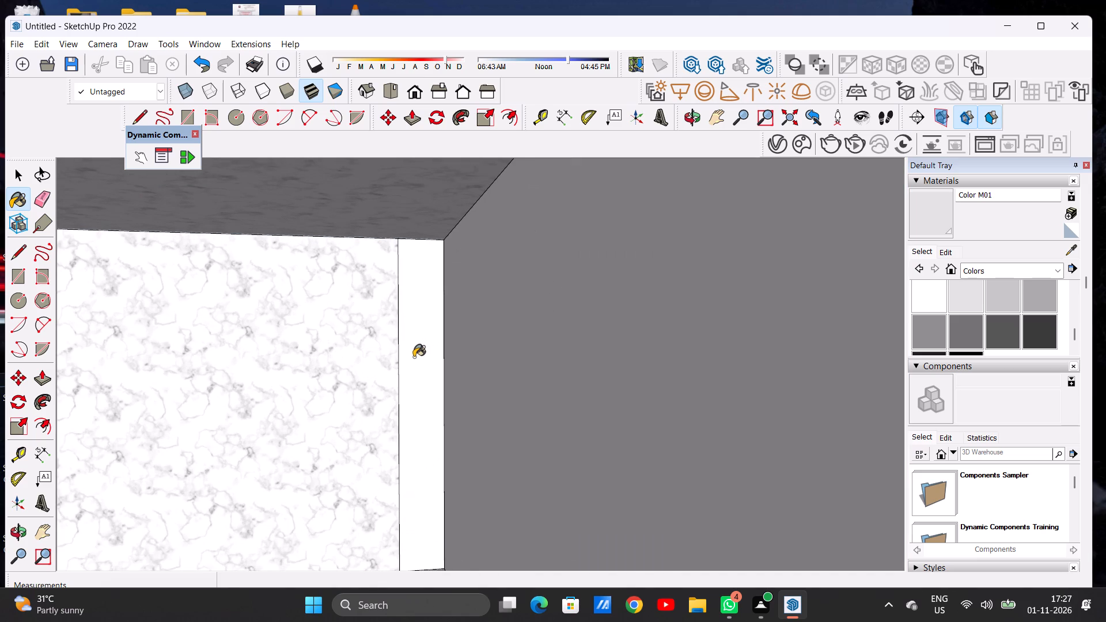
{"action": "scroll", "coordinate": [413, 356], "scroll_direction": "down", "scroll_amount": 11}
{"action": "left_click", "coordinate": [488, 354]}
Paint the pillar's front face at each of the three upper balconies with Color M02.
{"action": "middle_click_drag", "start_coordinate": [503, 357], "coordinate": [474, 362]}
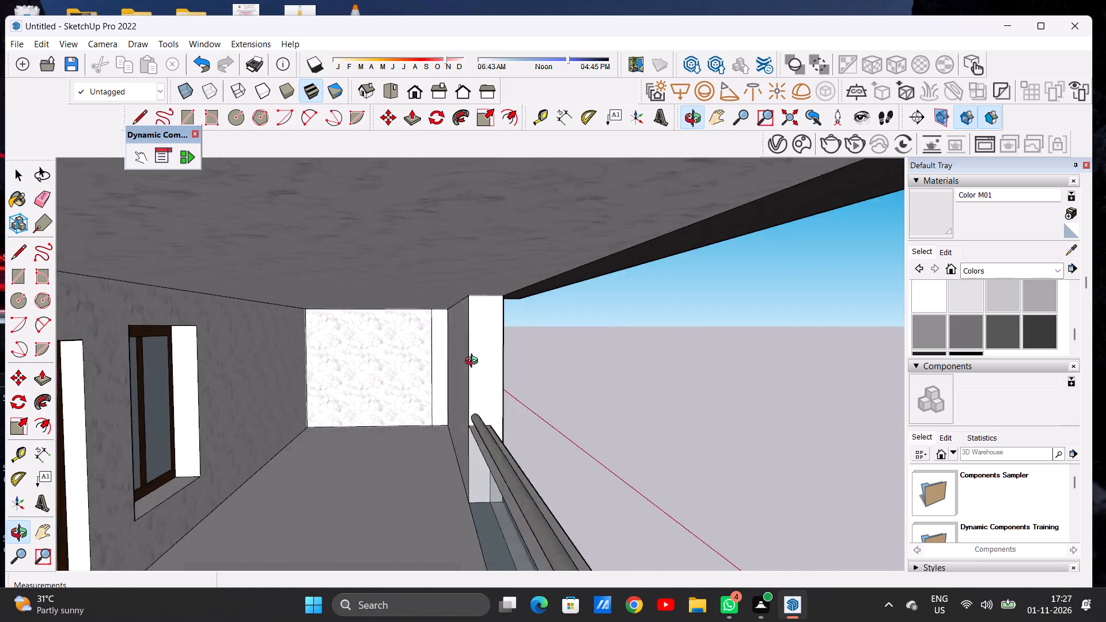
{"action": "middle_click_drag", "start_coordinate": [474, 362], "coordinate": [300, 389]}
{"action": "scroll", "coordinate": [447, 380], "scroll_direction": "up", "scroll_amount": 11}
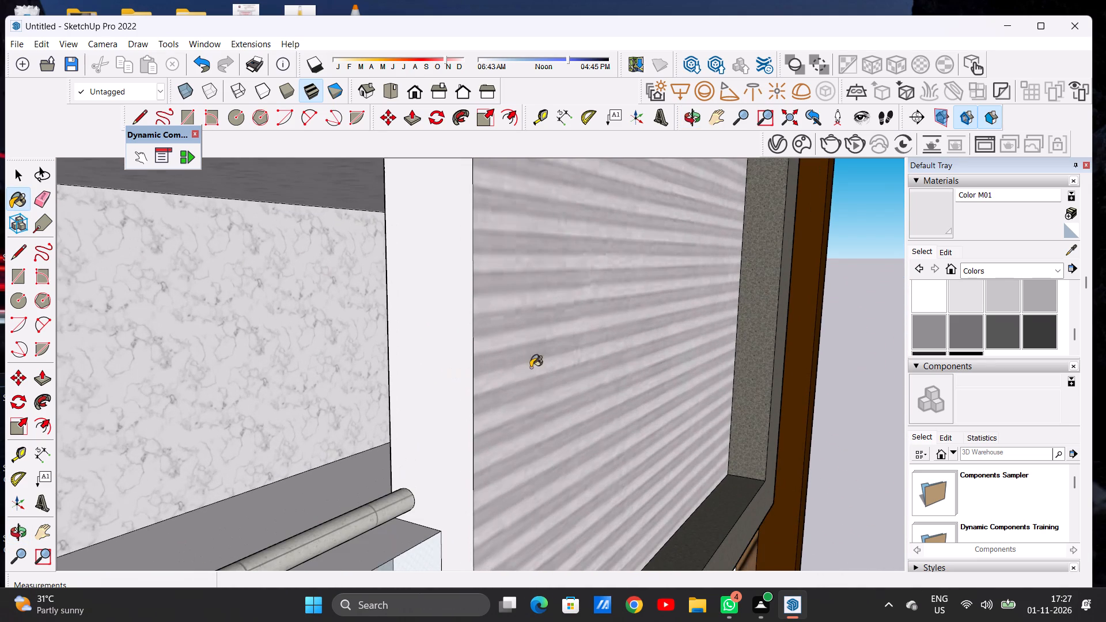
{"action": "left_click", "coordinate": [1002, 302]}
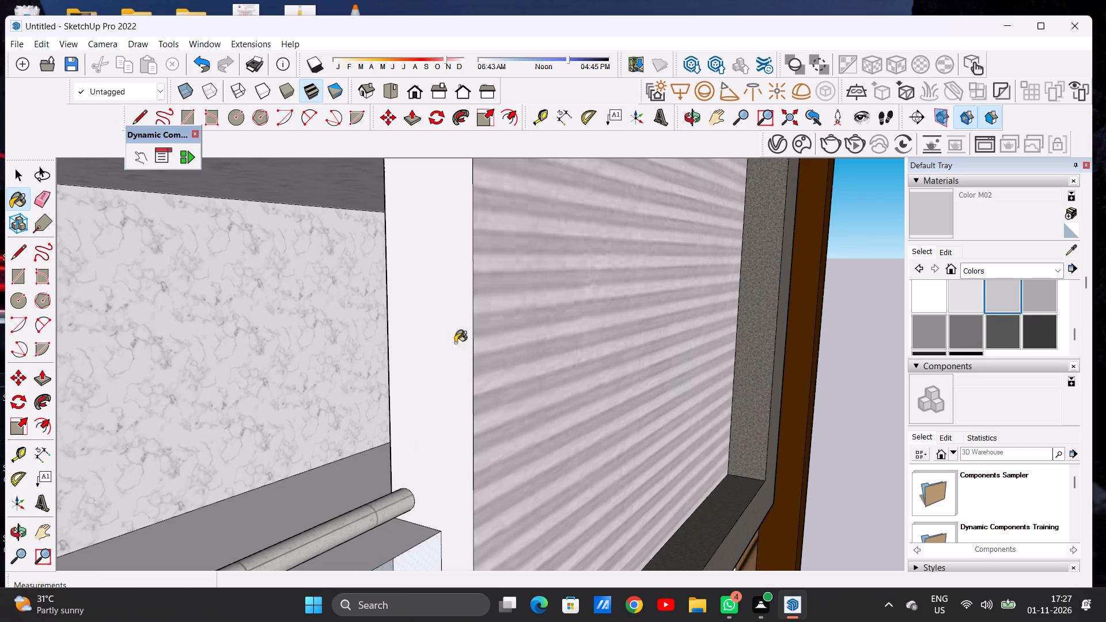
{"action": "left_click", "coordinate": [427, 347]}
{"action": "scroll", "coordinate": [466, 348], "scroll_direction": "down", "scroll_amount": 18}
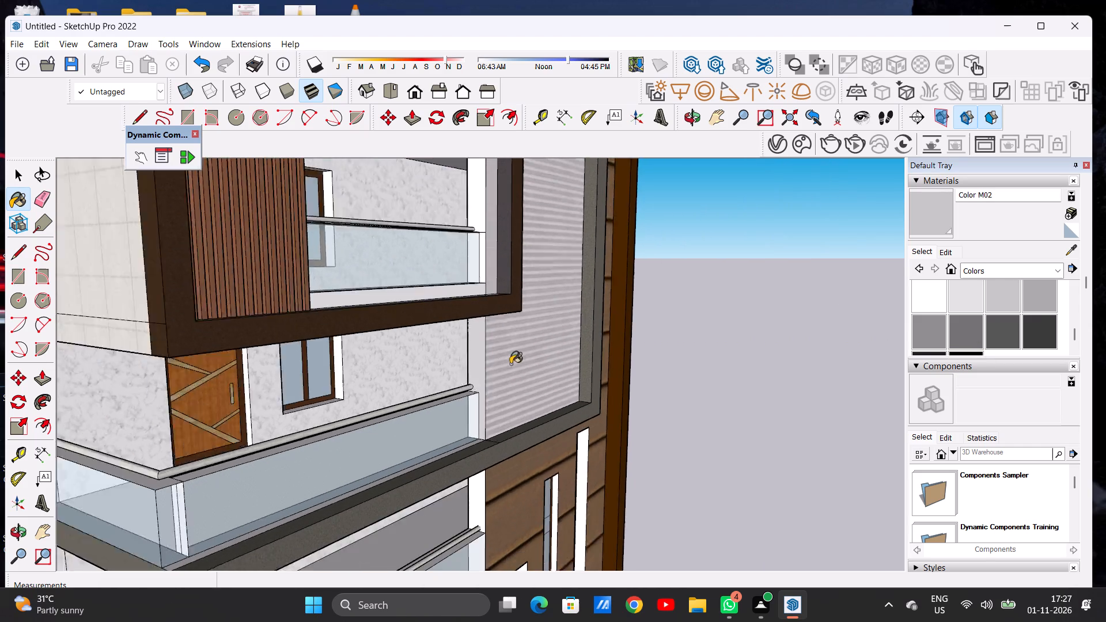
{"action": "scroll", "coordinate": [510, 364], "scroll_direction": "down", "scroll_amount": 1}
{"action": "middle_click_drag", "start_coordinate": [469, 370], "coordinate": [441, 392]}
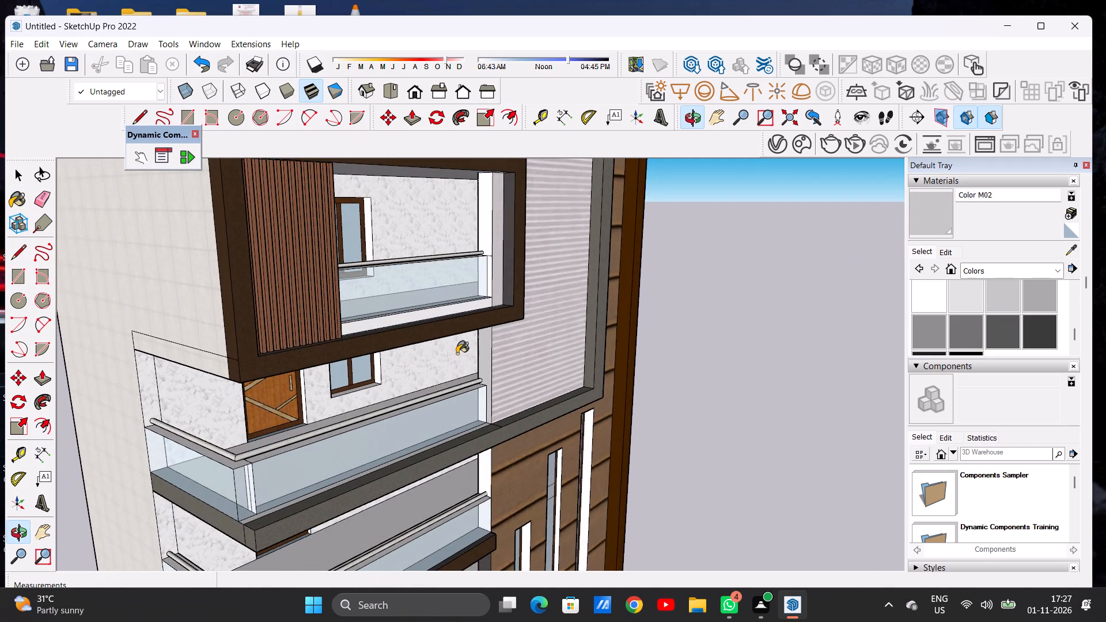
{"action": "scroll", "coordinate": [476, 271], "scroll_direction": "up", "scroll_amount": 12}
{"action": "left_click", "coordinate": [490, 219]}
{"action": "scroll", "coordinate": [491, 261], "scroll_direction": "down", "scroll_amount": 11}
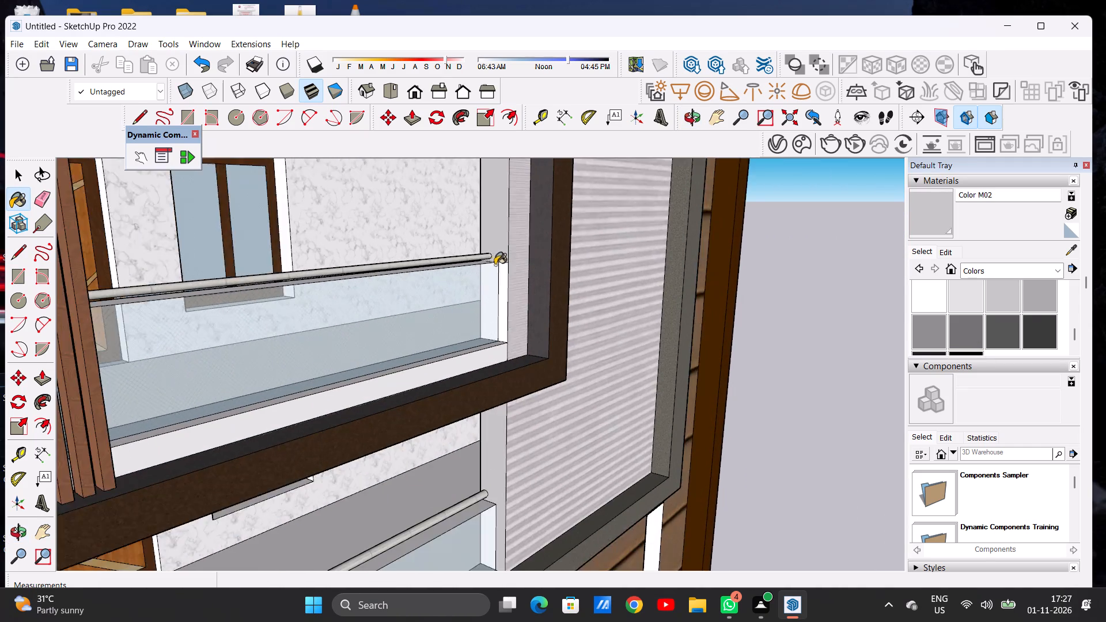
{"action": "scroll", "coordinate": [495, 265], "scroll_direction": "down", "scroll_amount": 4}
{"action": "scroll", "coordinate": [498, 283], "scroll_direction": "up", "scroll_amount": 1}
{"action": "scroll", "coordinate": [497, 285], "scroll_direction": "down", "scroll_amount": 7}
{"action": "scroll", "coordinate": [502, 432], "scroll_direction": "up", "scroll_amount": 3}
{"action": "scroll", "coordinate": [502, 432], "scroll_direction": "down", "scroll_amount": 1}
{"action": "scroll", "coordinate": [502, 432], "scroll_direction": "up", "scroll_amount": 8}
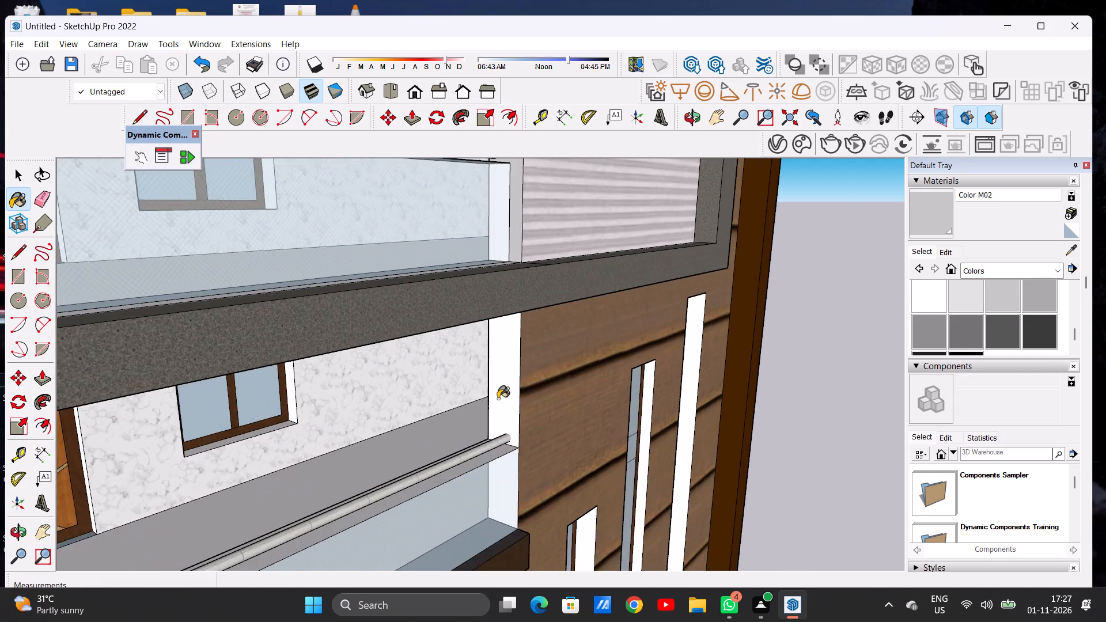
{"action": "scroll", "coordinate": [506, 390], "scroll_direction": "up", "scroll_amount": 5}
{"action": "left_click", "coordinate": [506, 390]}
Paint the ceiling of the framed top balcony with Wood Veneer 01 from the Wood materials.
{"action": "scroll", "coordinate": [506, 390], "scroll_direction": "down", "scroll_amount": 9}
{"action": "scroll", "coordinate": [501, 397], "scroll_direction": "up", "scroll_amount": 1}
{"action": "scroll", "coordinate": [501, 398], "scroll_direction": "down", "scroll_amount": 6}
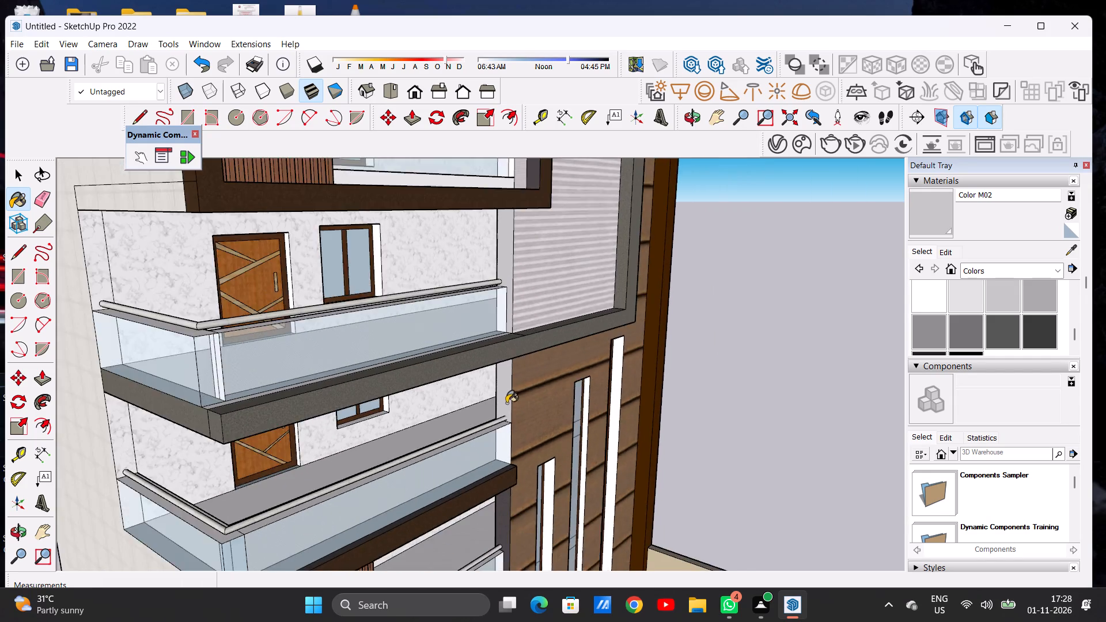
{"action": "scroll", "coordinate": [506, 403], "scroll_direction": "down", "scroll_amount": 5}
{"action": "middle_click_drag", "start_coordinate": [543, 425], "coordinate": [340, 422]}
{"action": "scroll", "coordinate": [358, 430], "scroll_direction": "down", "scroll_amount": 6}
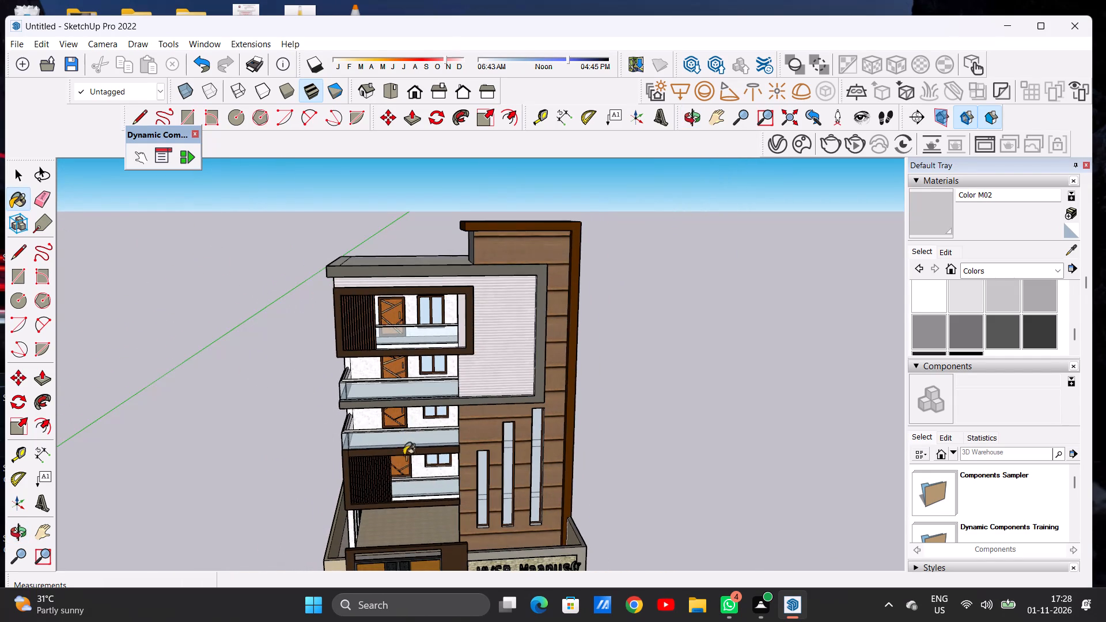
{"action": "middle_click_drag", "start_coordinate": [396, 471], "coordinate": [383, 448]}
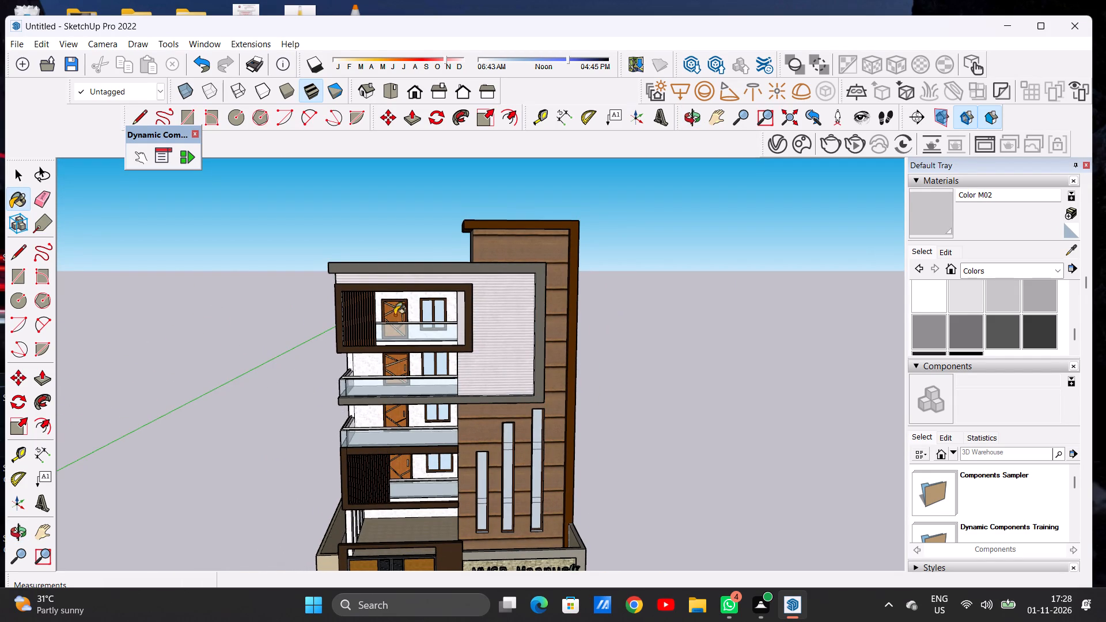
{"action": "scroll", "coordinate": [403, 287], "scroll_direction": "up", "scroll_amount": 1}
{"action": "scroll", "coordinate": [403, 287], "scroll_direction": "down", "scroll_amount": 1}
{"action": "scroll", "coordinate": [403, 287], "scroll_direction": "up", "scroll_amount": 3}
{"action": "middle_click_drag", "start_coordinate": [412, 320], "coordinate": [409, 270]}
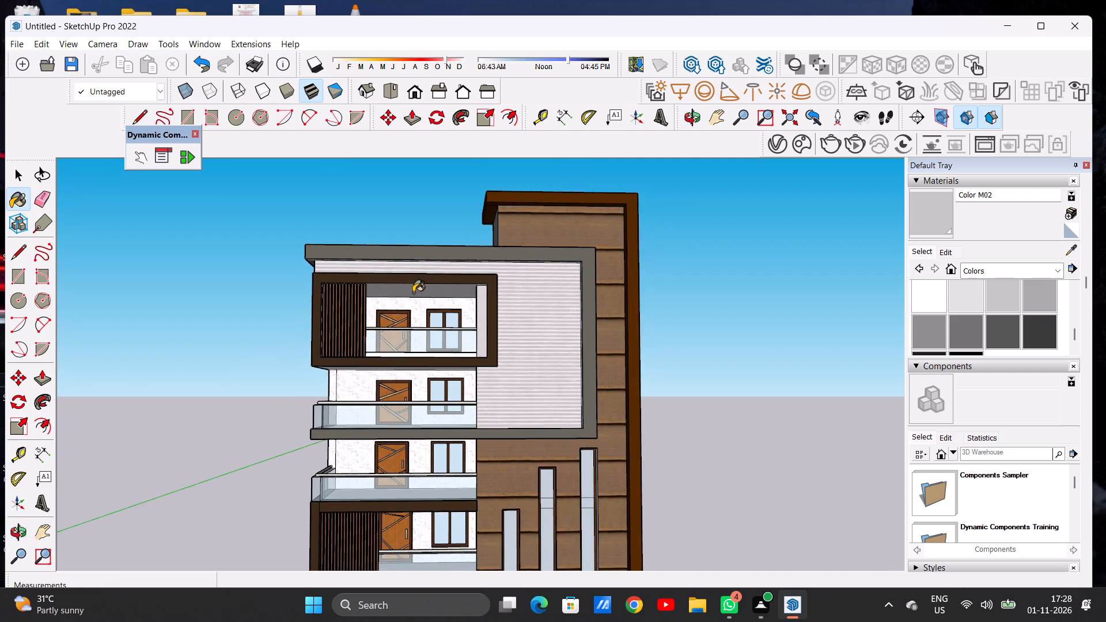
{"action": "scroll", "coordinate": [414, 294], "scroll_direction": "up", "scroll_amount": 6}
{"action": "scroll", "coordinate": [414, 294], "scroll_direction": "down", "scroll_amount": 1}
{"action": "scroll", "coordinate": [414, 294], "scroll_direction": "up", "scroll_amount": 10}
{"action": "scroll", "coordinate": [414, 294], "scroll_direction": "down", "scroll_amount": 13}
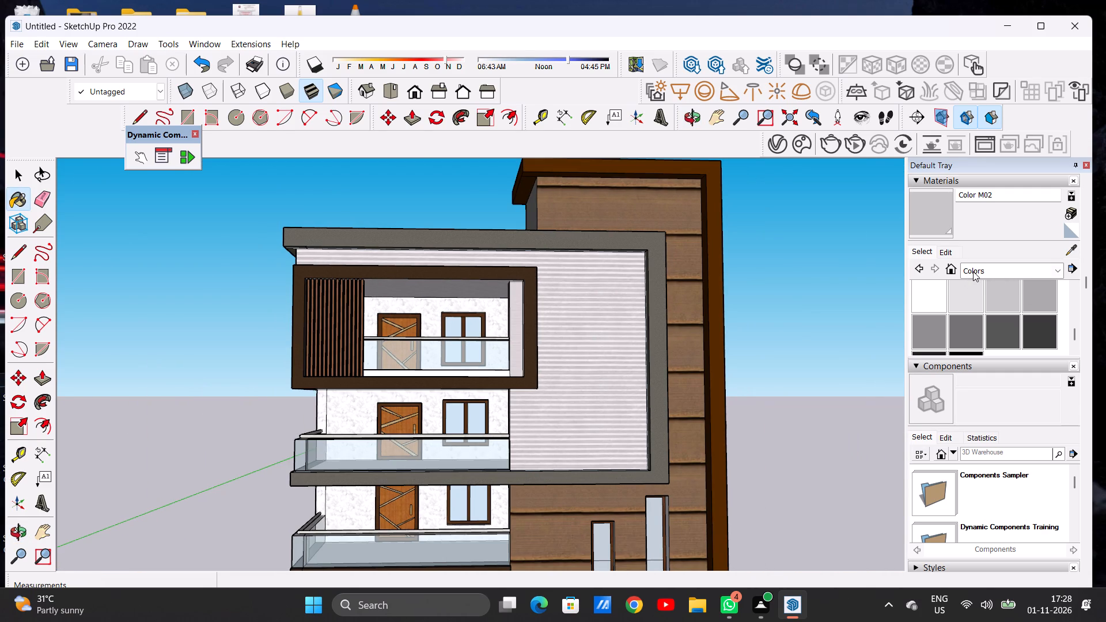
{"action": "left_click", "coordinate": [973, 271]}
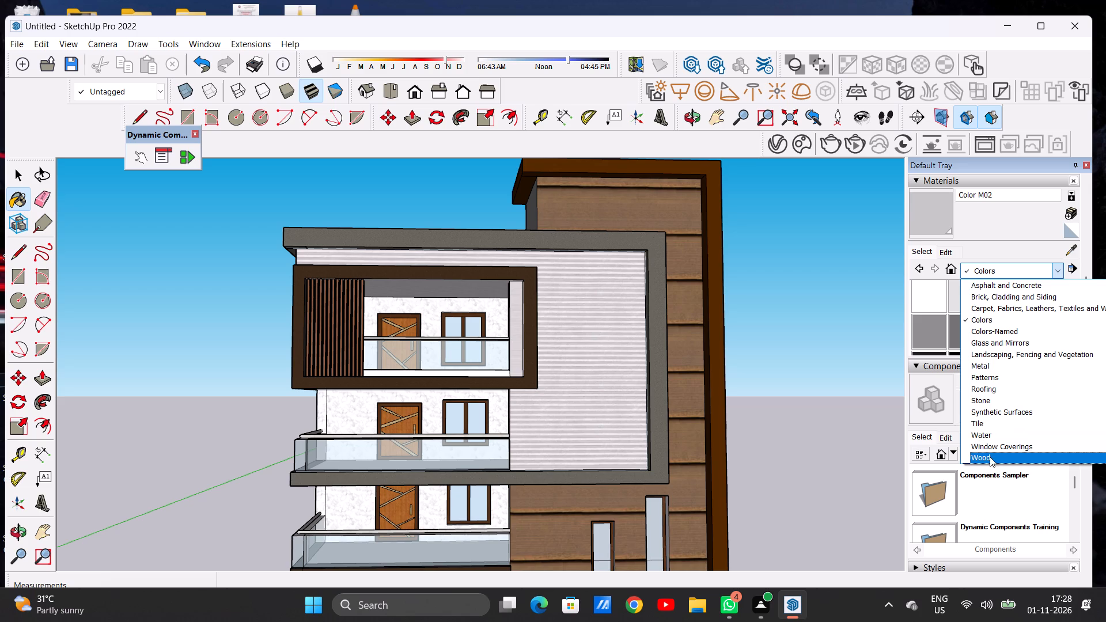
{"action": "left_click", "coordinate": [990, 457]}
{"action": "scroll", "coordinate": [1001, 316], "scroll_direction": "down", "scroll_amount": 1}
{"action": "left_click", "coordinate": [1000, 312]}
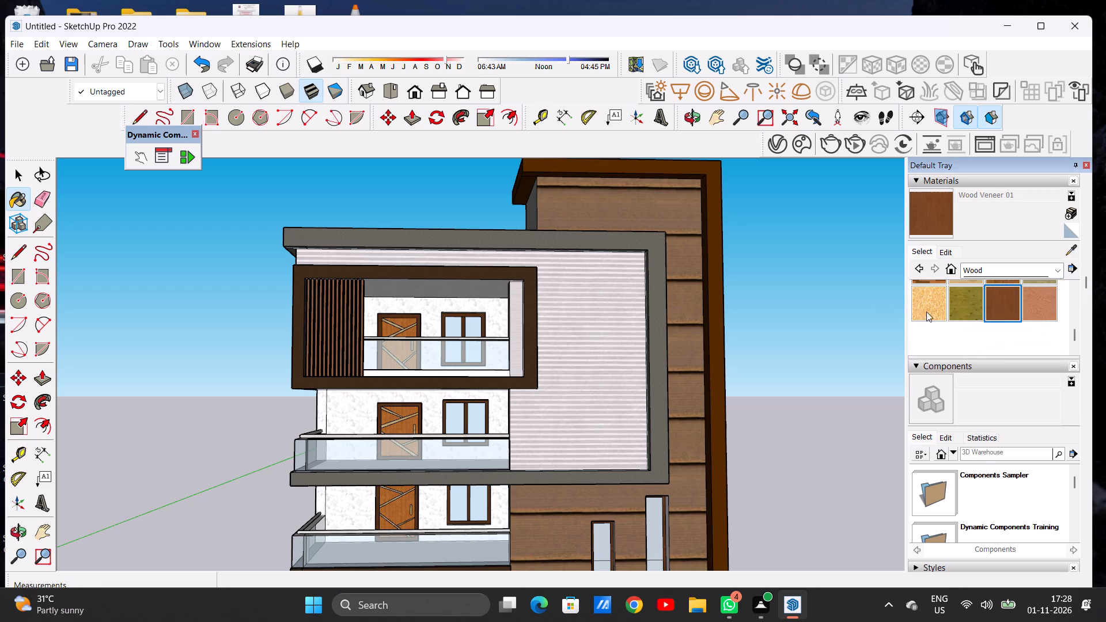
{"action": "scroll", "coordinate": [465, 271], "scroll_direction": "up", "scroll_amount": 6}
{"action": "scroll", "coordinate": [434, 298], "scroll_direction": "down", "scroll_amount": 1}
{"action": "scroll", "coordinate": [434, 299], "scroll_direction": "up", "scroll_amount": 5}
{"action": "left_click", "coordinate": [473, 289]}
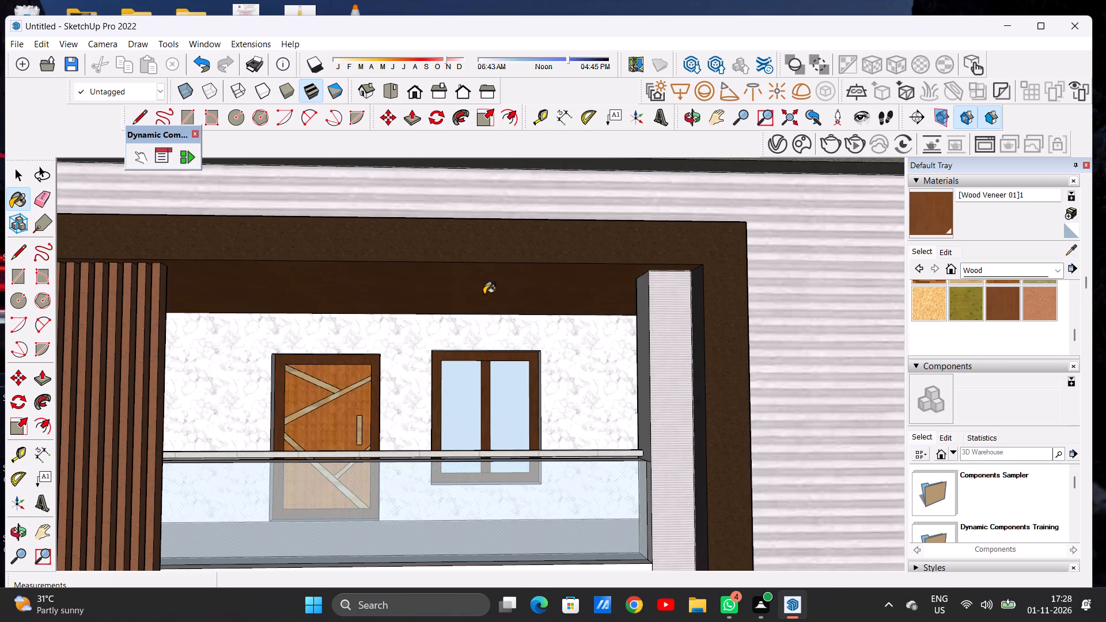
Paint the ceiling of the second balcony from the top, under the brown frame, with Wood Veneer 01.
{"action": "scroll", "coordinate": [497, 312], "scroll_direction": "down", "scroll_amount": 7}
{"action": "scroll", "coordinate": [560, 309], "scroll_direction": "down", "scroll_amount": 5}
{"action": "middle_click_drag", "start_coordinate": [526, 326], "coordinate": [416, 386]}
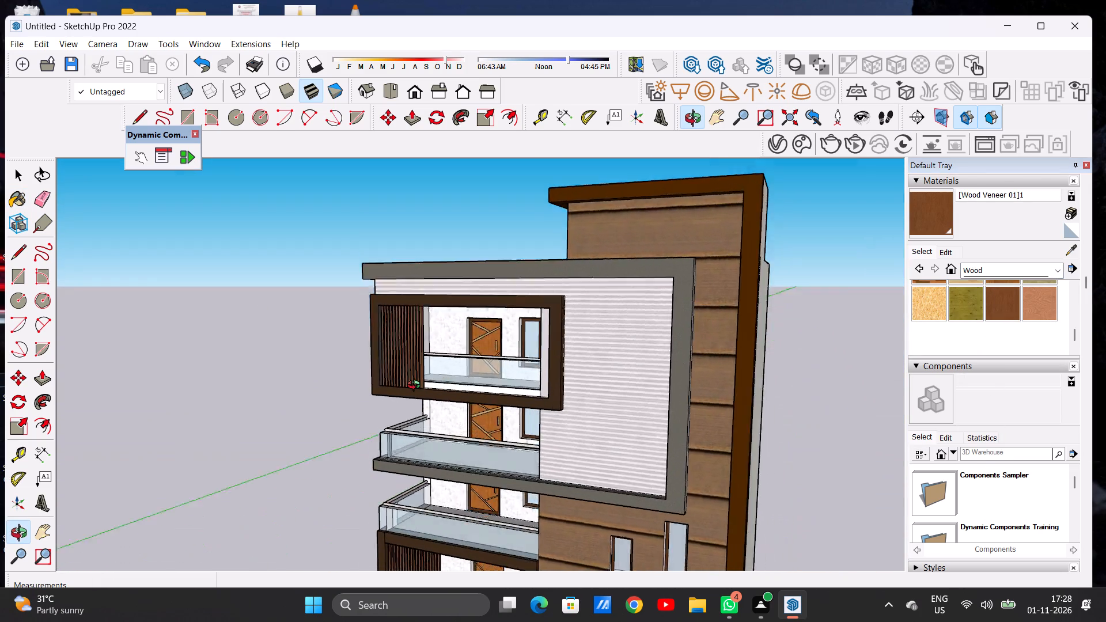
{"action": "middle_click_drag", "start_coordinate": [416, 386], "coordinate": [508, 393]}
{"action": "scroll", "coordinate": [523, 377], "scroll_direction": "up", "scroll_amount": 1}
{"action": "scroll", "coordinate": [509, 326], "scroll_direction": "down", "scroll_amount": 6}
{"action": "scroll", "coordinate": [517, 386], "scroll_direction": "up", "scroll_amount": 10}
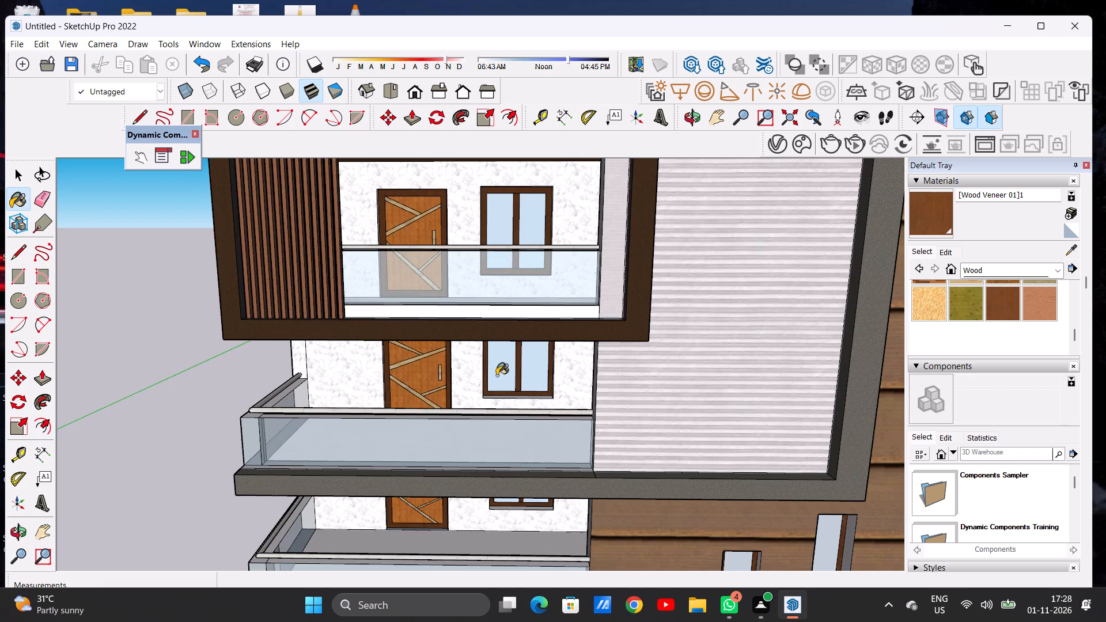
{"action": "middle_click_drag", "start_coordinate": [499, 378], "coordinate": [498, 293]}
{"action": "scroll", "coordinate": [546, 316], "scroll_direction": "up", "scroll_amount": 5}
{"action": "left_click", "coordinate": [544, 304]}
Paint the ceiling of the third balcony from the top, under the grey slab, with Wood Veneer 01.
{"action": "scroll", "coordinate": [556, 321], "scroll_direction": "down", "scroll_amount": 9}
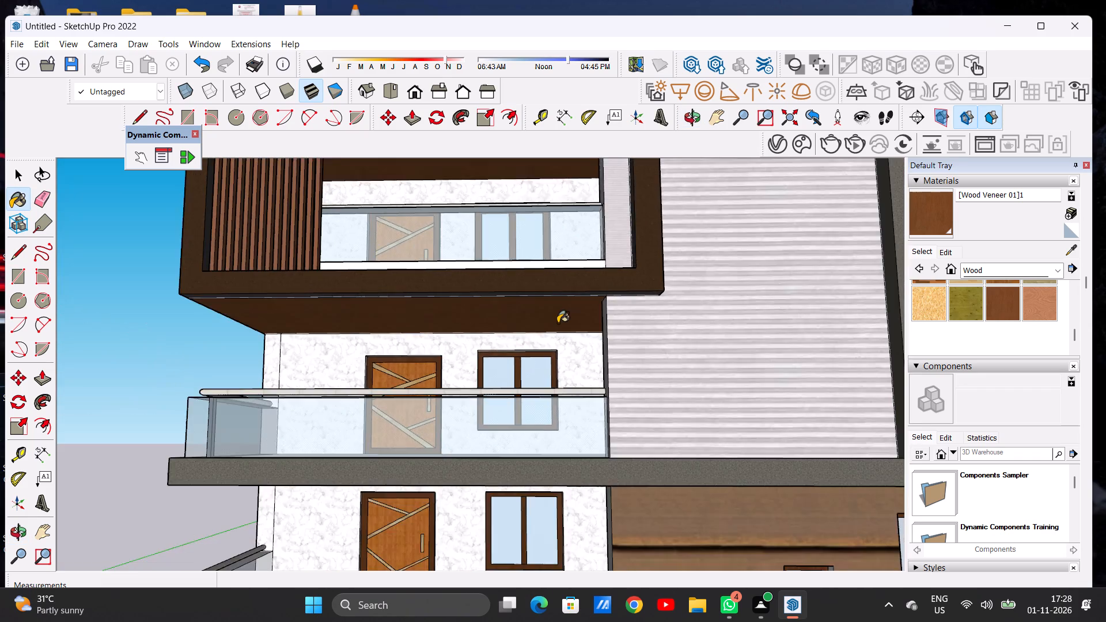
{"action": "scroll", "coordinate": [555, 333], "scroll_direction": "down", "scroll_amount": 7}
{"action": "scroll", "coordinate": [531, 332], "scroll_direction": "up", "scroll_amount": 1}
{"action": "scroll", "coordinate": [531, 332], "scroll_direction": "down", "scroll_amount": 2}
{"action": "scroll", "coordinate": [508, 404], "scroll_direction": "up", "scroll_amount": 10}
{"action": "scroll", "coordinate": [514, 384], "scroll_direction": "down", "scroll_amount": 1}
{"action": "scroll", "coordinate": [514, 384], "scroll_direction": "up", "scroll_amount": 10}
{"action": "left_click", "coordinate": [531, 352]}
Paint the ceiling of the lowest framed balcony, behind the wooden slats, with Wood Veneer 01.
{"action": "scroll", "coordinate": [531, 352], "scroll_direction": "down", "scroll_amount": 16}
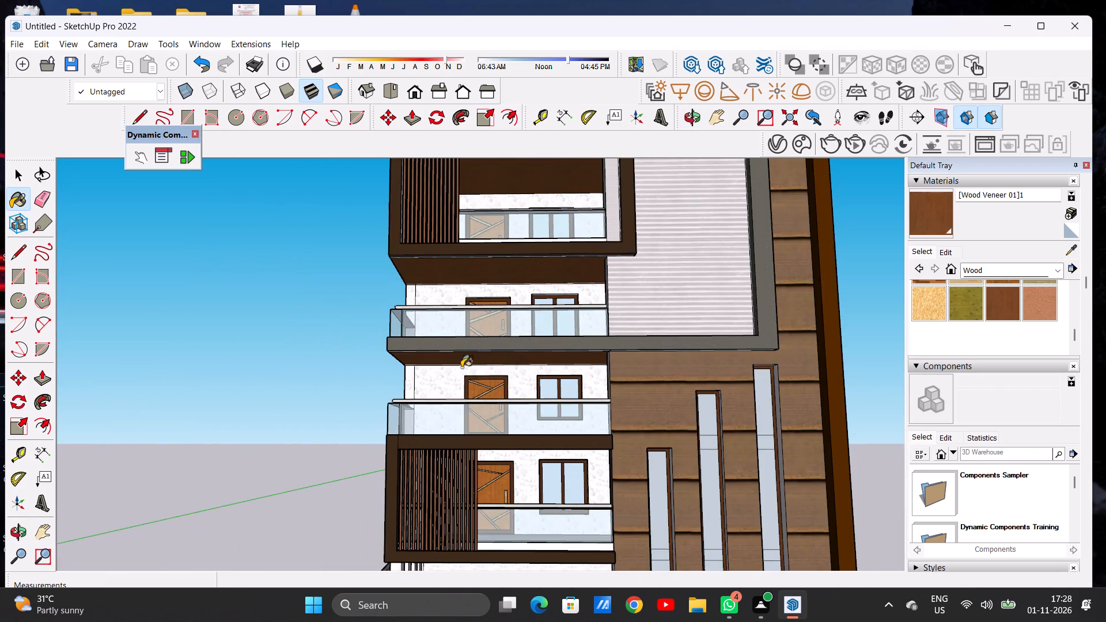
{"action": "middle_click_drag", "start_coordinate": [440, 367], "coordinate": [779, 373]}
{"action": "scroll", "coordinate": [594, 395], "scroll_direction": "up", "scroll_amount": 1}
{"action": "scroll", "coordinate": [592, 393], "scroll_direction": "down", "scroll_amount": 1}
{"action": "scroll", "coordinate": [588, 390], "scroll_direction": "up", "scroll_amount": 4}
{"action": "scroll", "coordinate": [465, 347], "scroll_direction": "down", "scroll_amount": 1}
{"action": "scroll", "coordinate": [465, 347], "scroll_direction": "up", "scroll_amount": 4}
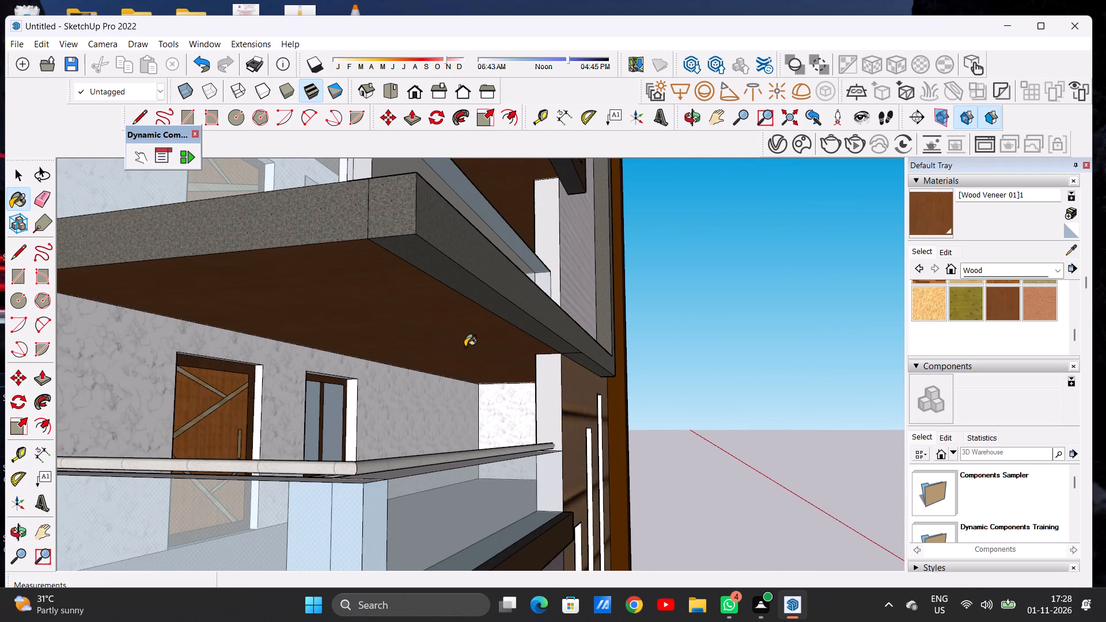
{"action": "middle_click_drag", "start_coordinate": [527, 363], "coordinate": [356, 360]}
{"action": "scroll", "coordinate": [452, 369], "scroll_direction": "down", "scroll_amount": 13}
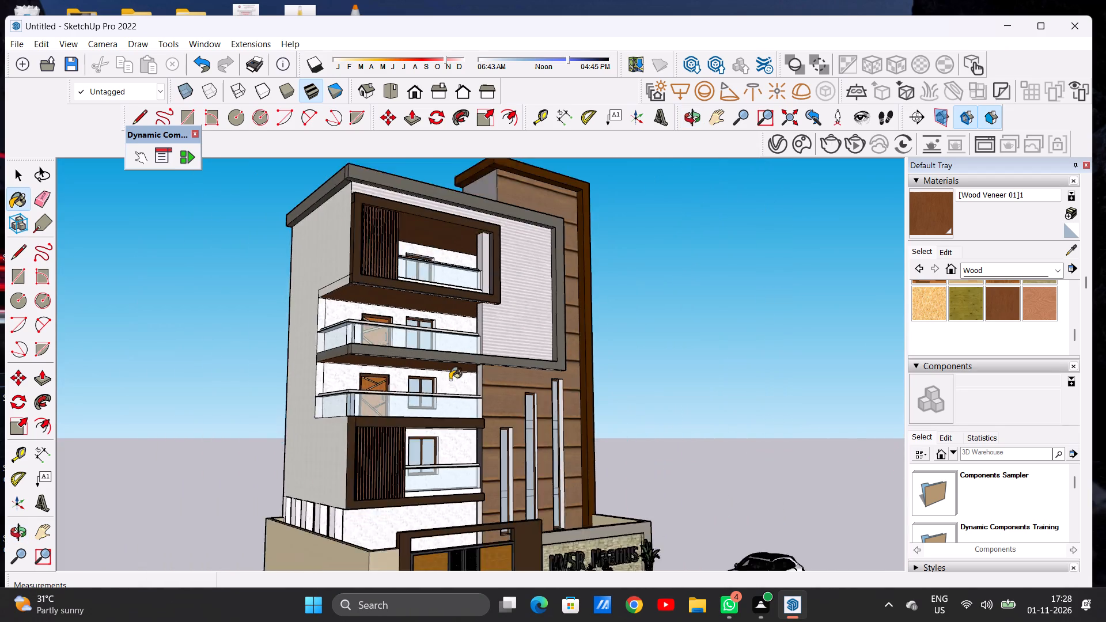
{"action": "scroll", "coordinate": [444, 448], "scroll_direction": "up", "scroll_amount": 11}
{"action": "scroll", "coordinate": [432, 403], "scroll_direction": "up", "scroll_amount": 8}
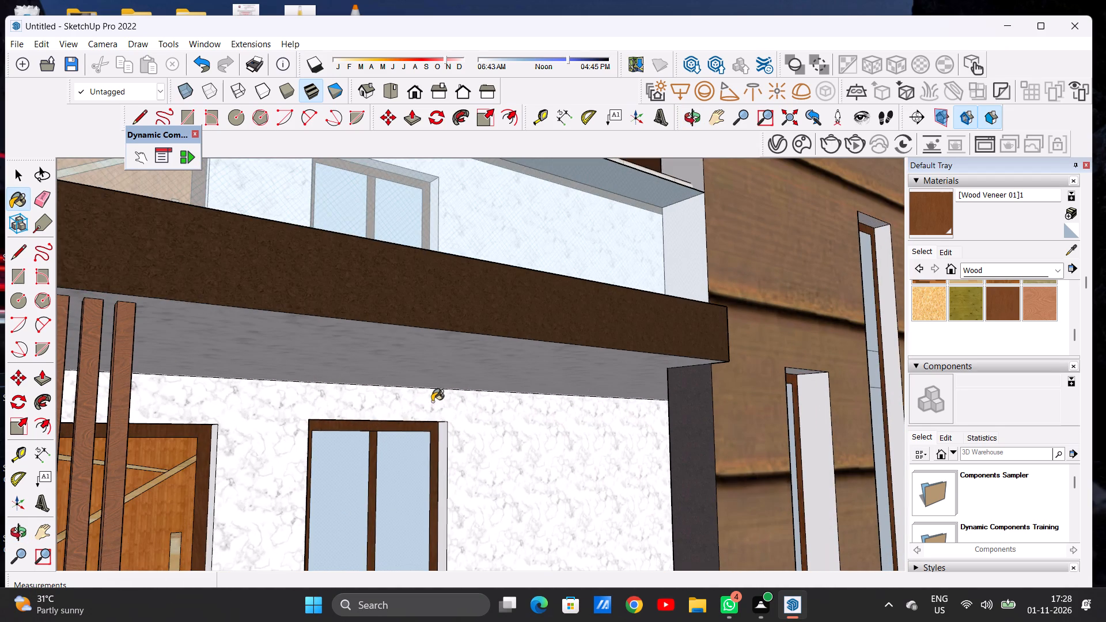
{"action": "left_click", "coordinate": [436, 368]}
Examine the painted balcony ceilings and pillars across the facade, including the top balcony's door and window wall.
{"action": "scroll", "coordinate": [446, 383], "scroll_direction": "down", "scroll_amount": 12}
{"action": "middle_click_drag", "start_coordinate": [474, 400], "coordinate": [447, 401]}
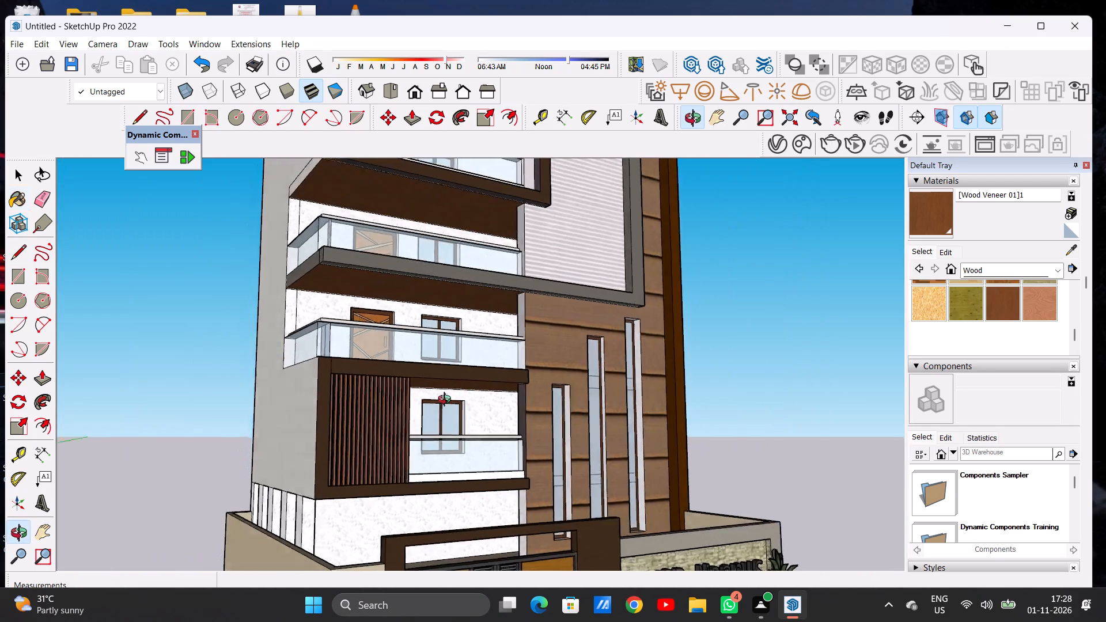
{"action": "middle_click_drag", "start_coordinate": [447, 401], "coordinate": [370, 465]}
{"action": "scroll", "coordinate": [385, 439], "scroll_direction": "down", "scroll_amount": 4}
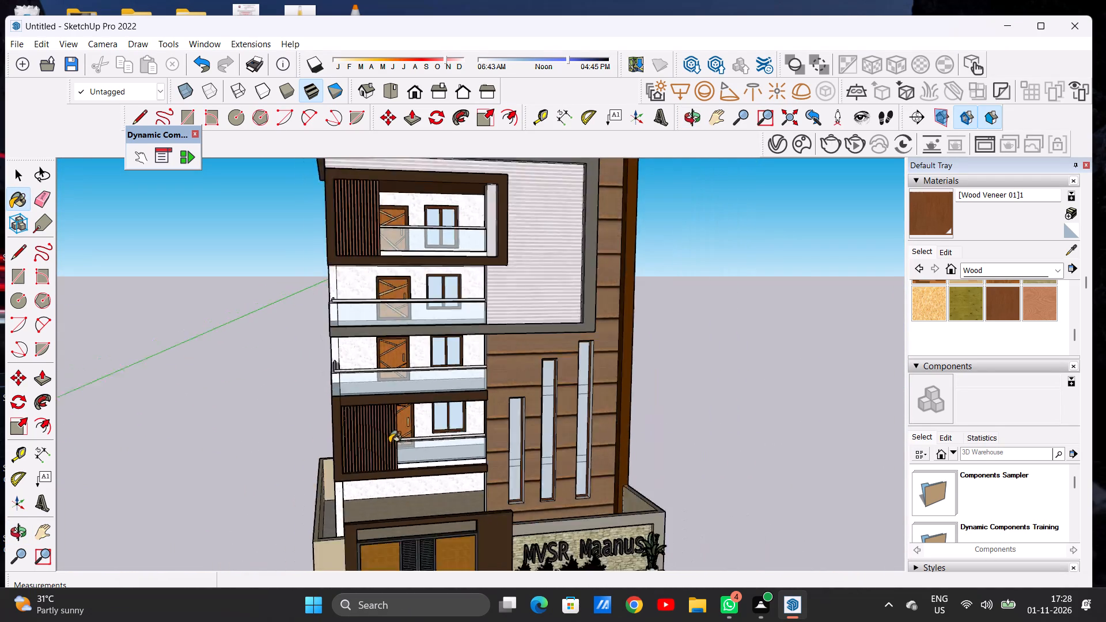
{"action": "scroll", "coordinate": [389, 443], "scroll_direction": "down", "scroll_amount": 14}
{"action": "middle_click_drag", "start_coordinate": [388, 418], "coordinate": [365, 445]}
{"action": "scroll", "coordinate": [401, 303], "scroll_direction": "up", "scroll_amount": 8}
{"action": "scroll", "coordinate": [401, 303], "scroll_direction": "down", "scroll_amount": 1}
{"action": "scroll", "coordinate": [401, 303], "scroll_direction": "up", "scroll_amount": 3}
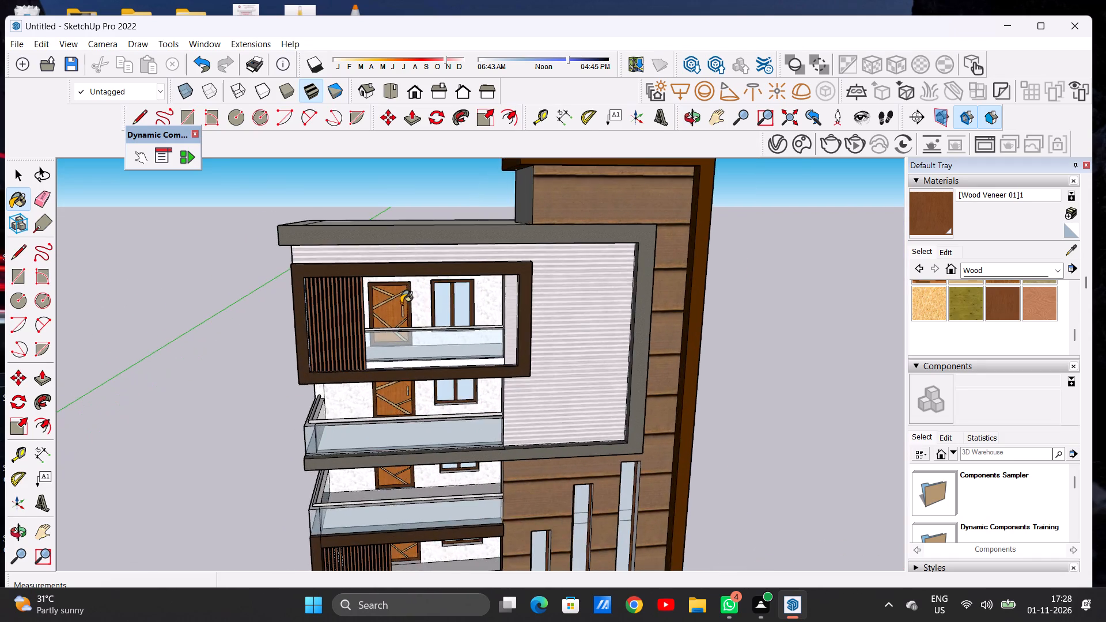
{"action": "scroll", "coordinate": [401, 303], "scroll_direction": "up", "scroll_amount": 11}
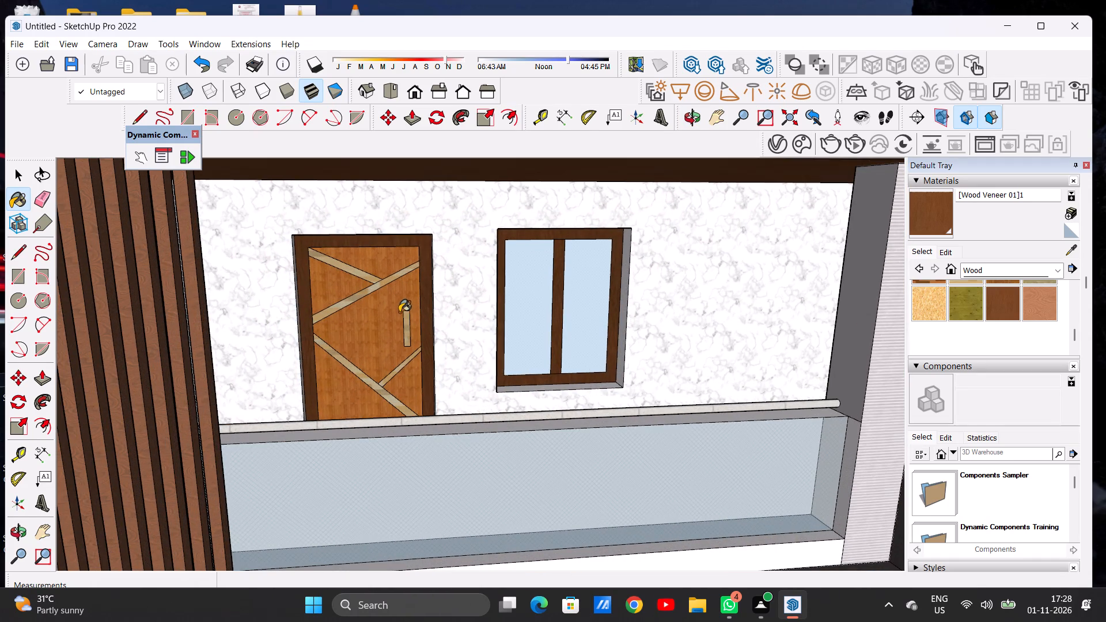
Examine the top framed balcony from both ends, including its side walls, door and window wall.
{"action": "middle_click_drag", "start_coordinate": [399, 308], "coordinate": [617, 234]}
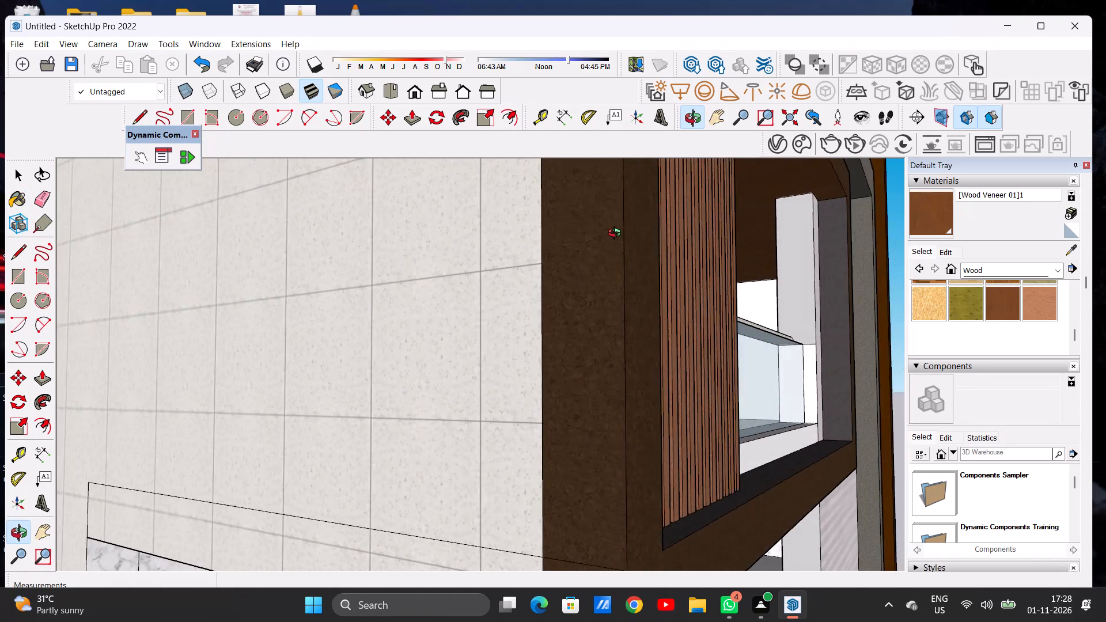
{"action": "middle_click_drag", "start_coordinate": [617, 234], "coordinate": [226, 261]}
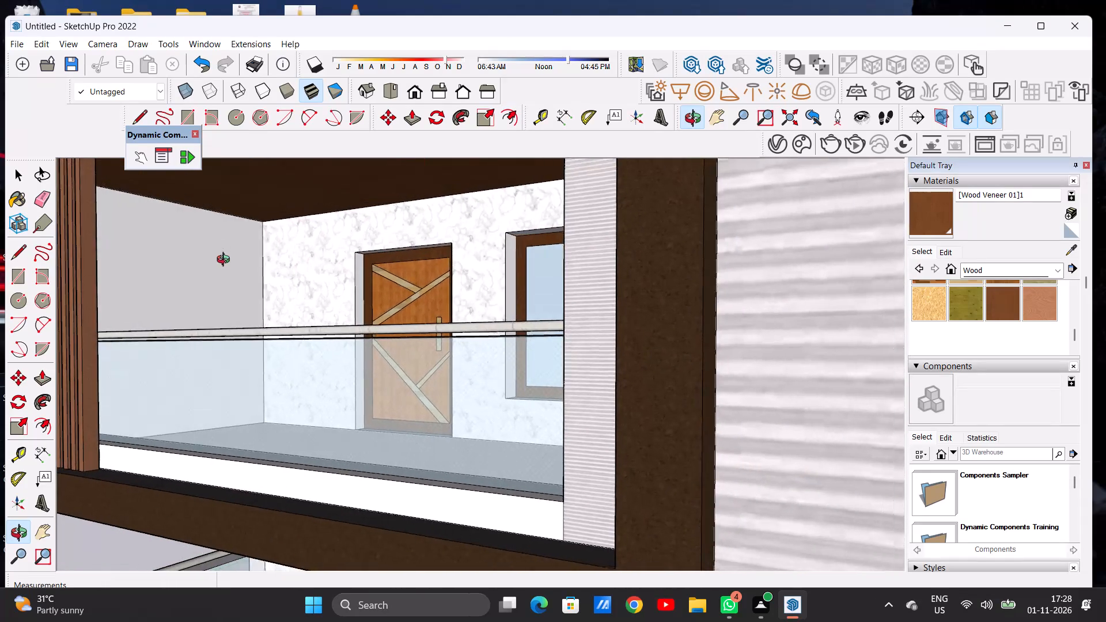
{"action": "middle_click_drag", "start_coordinate": [226, 261], "coordinate": [222, 328]}
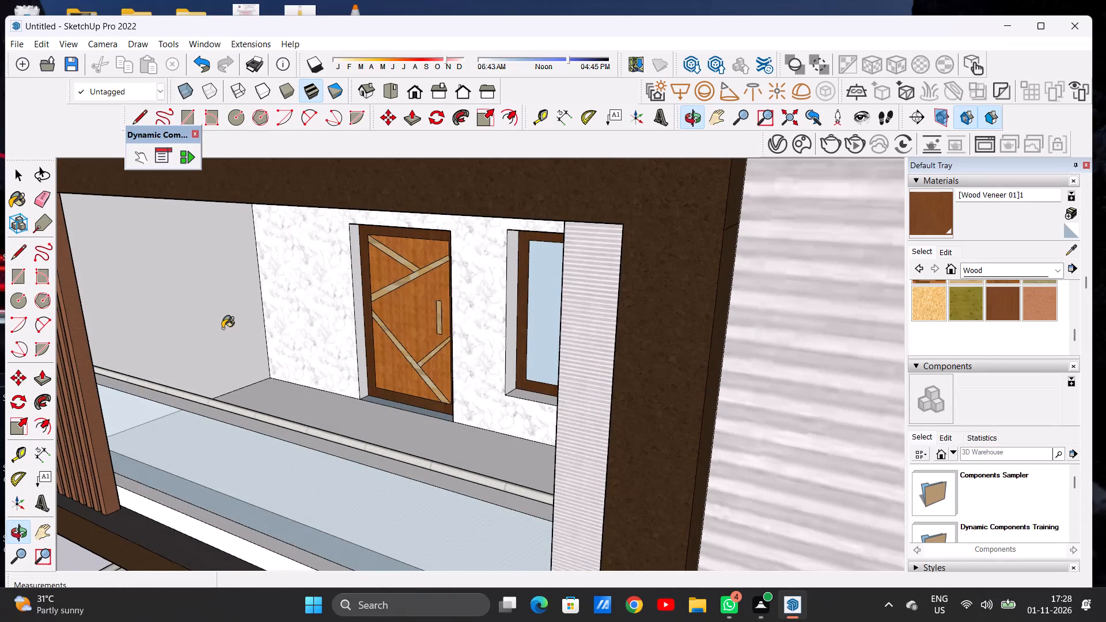
{"action": "key", "text": "space"}
{"action": "scroll", "coordinate": [123, 280], "scroll_direction": "up", "scroll_amount": 3}
{"action": "scroll", "coordinate": [128, 282], "scroll_direction": "down", "scroll_amount": 1}
{"action": "scroll", "coordinate": [128, 282], "scroll_direction": "up", "scroll_amount": 2}
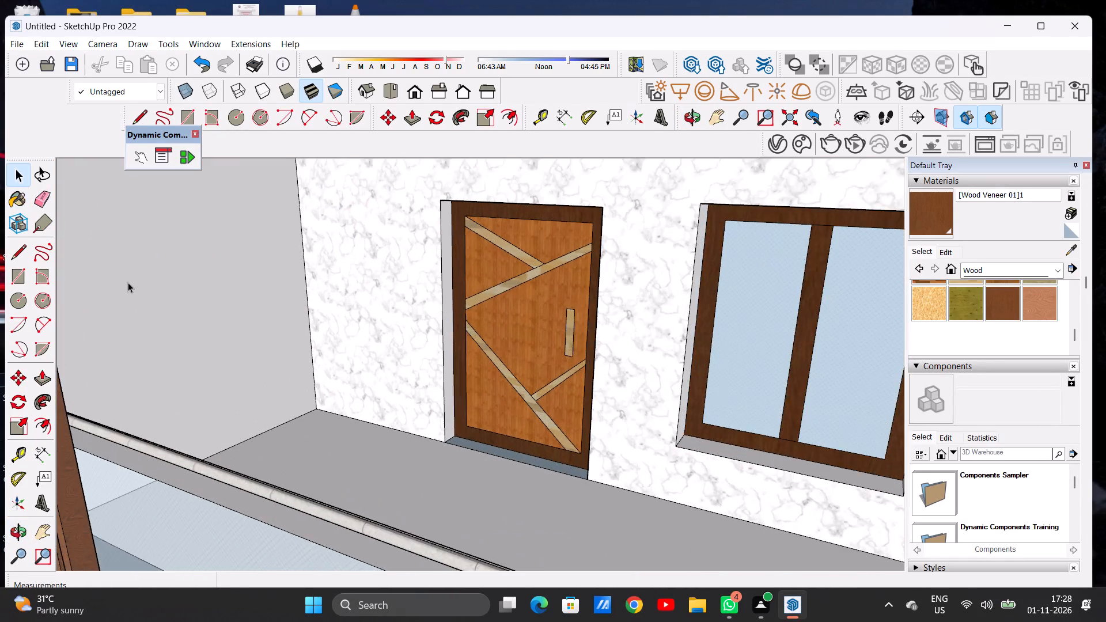
{"action": "scroll", "coordinate": [169, 296], "scroll_direction": "up", "scroll_amount": 5}
{"action": "scroll", "coordinate": [169, 296], "scroll_direction": "down", "scroll_amount": 16}
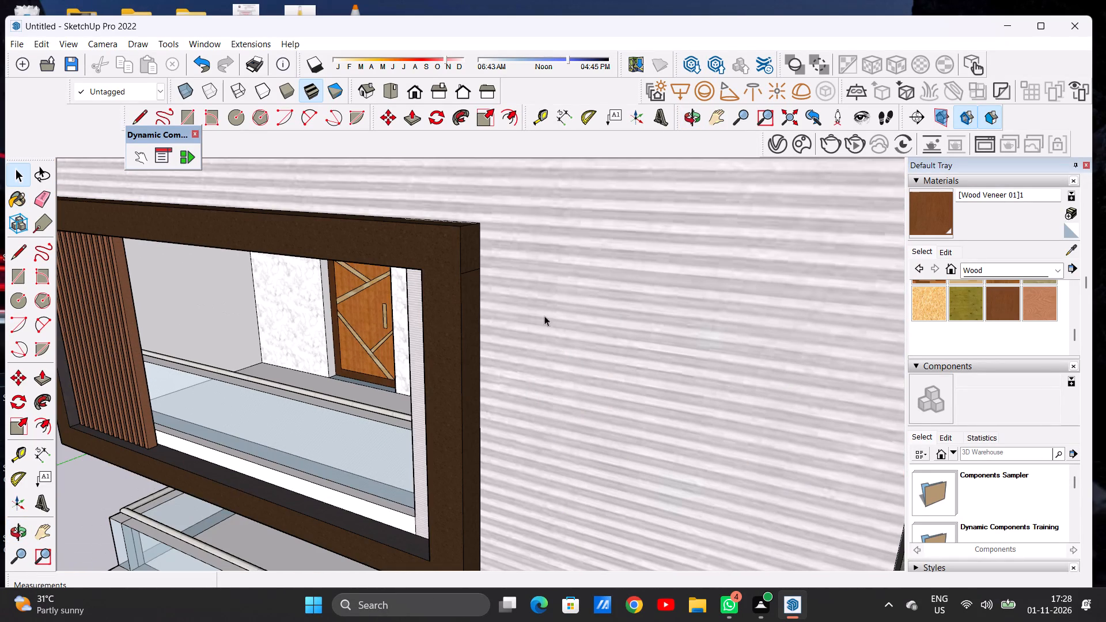
Paint the plain side wall at the slatted end of the top framed balcony with Carrera Marble from the Stone materials.
{"action": "left_click", "coordinate": [926, 249]}
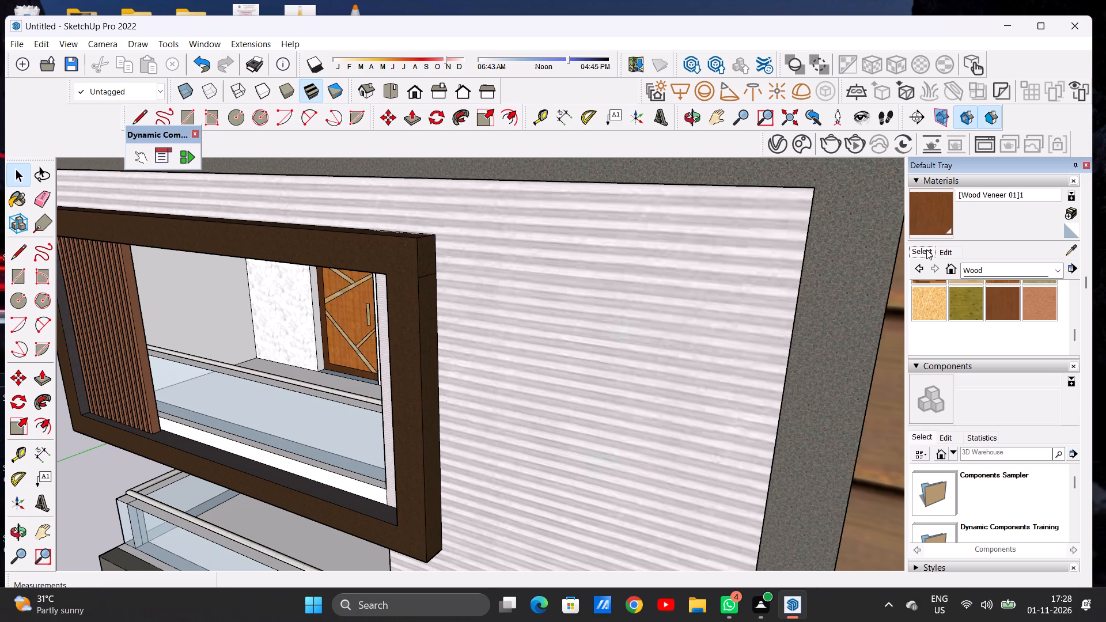
{"action": "left_click", "coordinate": [927, 253]}
{"action": "left_click", "coordinate": [974, 271]}
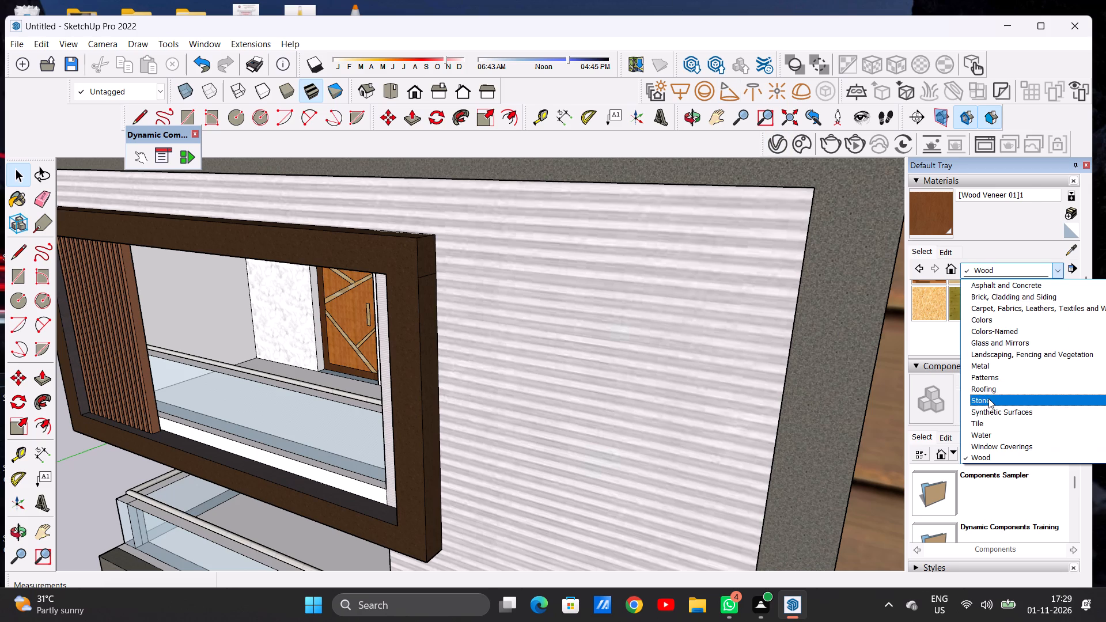
{"action": "left_click", "coordinate": [988, 399]}
{"action": "left_click", "coordinate": [924, 290]}
{"action": "scroll", "coordinate": [862, 367], "scroll_direction": "down", "scroll_amount": 12}
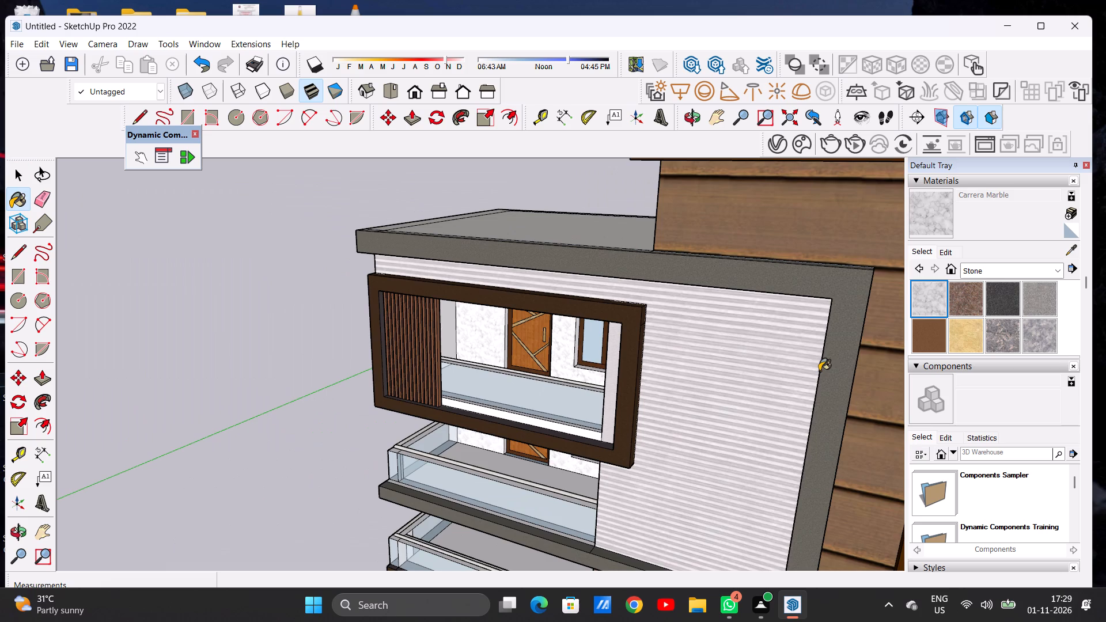
{"action": "scroll", "coordinate": [451, 351], "scroll_direction": "up", "scroll_amount": 19}
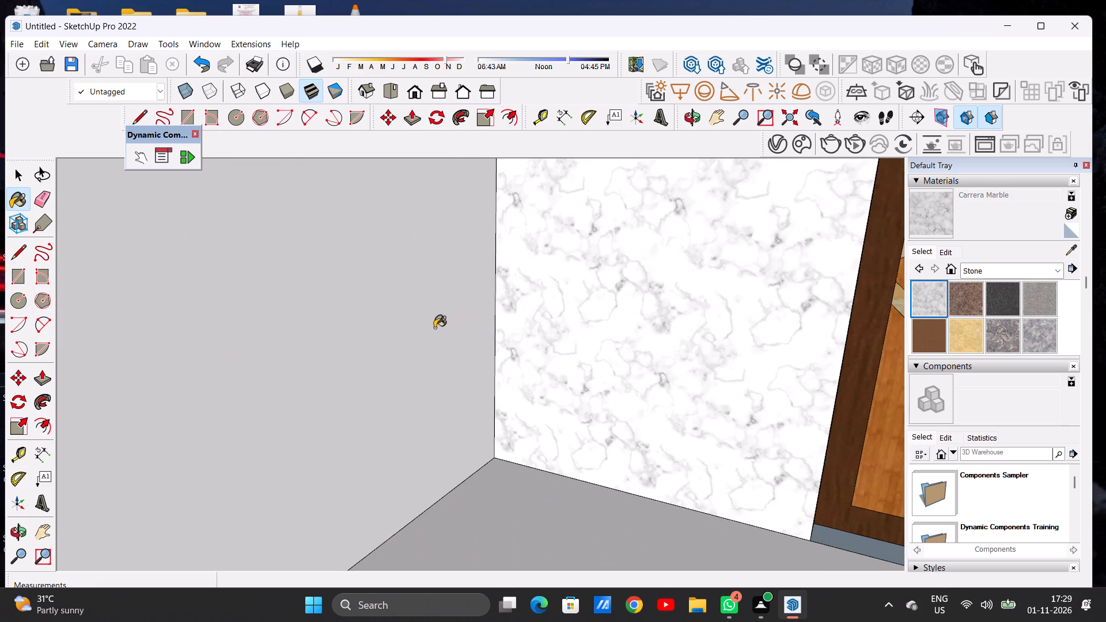
{"action": "left_click", "coordinate": [434, 328]}
{"action": "scroll", "coordinate": [434, 331], "scroll_direction": "down", "scroll_amount": 7}
{"action": "scroll", "coordinate": [434, 335], "scroll_direction": "up", "scroll_amount": 1}
{"action": "scroll", "coordinate": [434, 337], "scroll_direction": "down", "scroll_amount": 15}
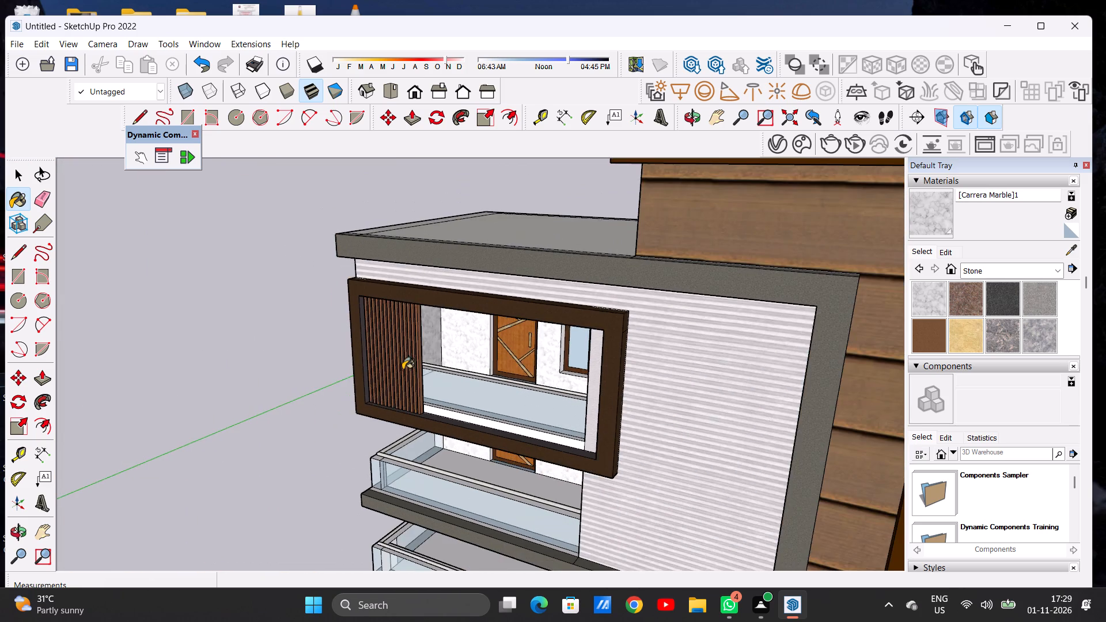
Paint the opposite end wall of the top balcony, its narrow edge strip and the adjoining dark face with Carrera Marble.
{"action": "middle_click_drag", "start_coordinate": [402, 371], "coordinate": [733, 353]}
{"action": "scroll", "coordinate": [584, 342], "scroll_direction": "up", "scroll_amount": 2}
{"action": "scroll", "coordinate": [584, 342], "scroll_direction": "down", "scroll_amount": 1}
{"action": "scroll", "coordinate": [584, 342], "scroll_direction": "up", "scroll_amount": 4}
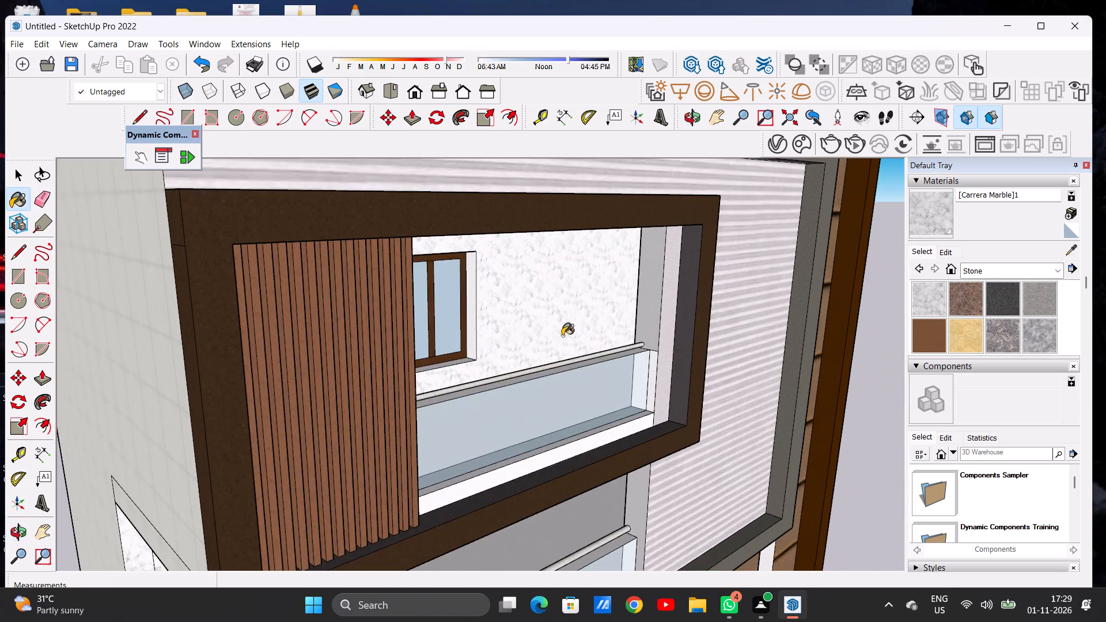
{"action": "middle_click_drag", "start_coordinate": [562, 336], "coordinate": [676, 318]}
{"action": "scroll", "coordinate": [598, 317], "scroll_direction": "up", "scroll_amount": 9}
{"action": "left_click", "coordinate": [573, 309]}
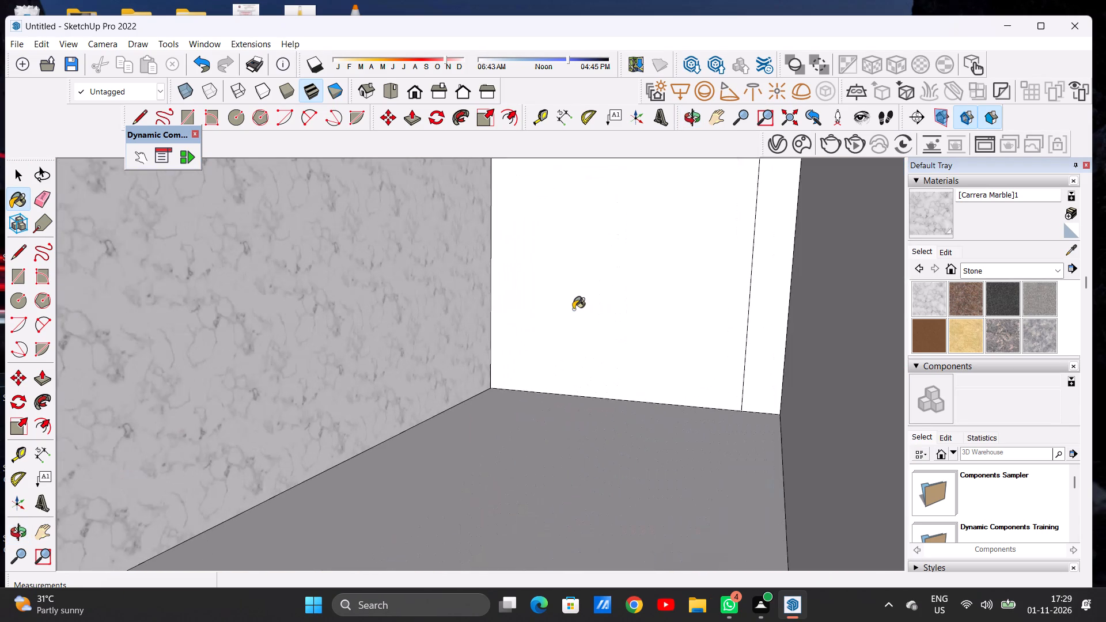
{"action": "left_click", "coordinate": [763, 305]}
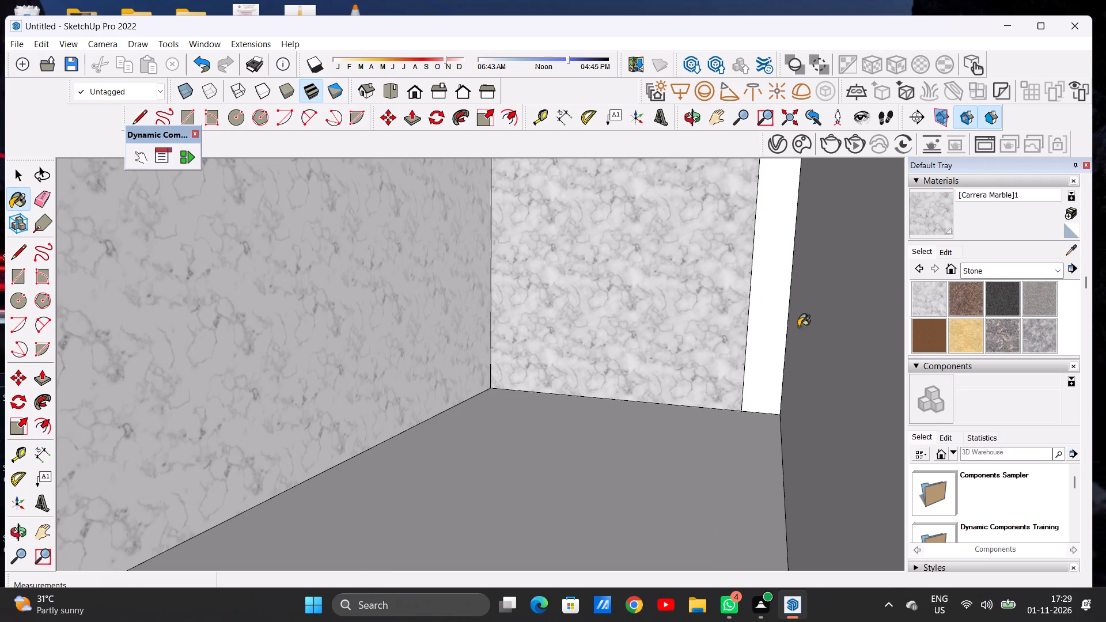
{"action": "left_click", "coordinate": [815, 327]}
{"action": "scroll", "coordinate": [640, 354], "scroll_direction": "down", "scroll_amount": 8}
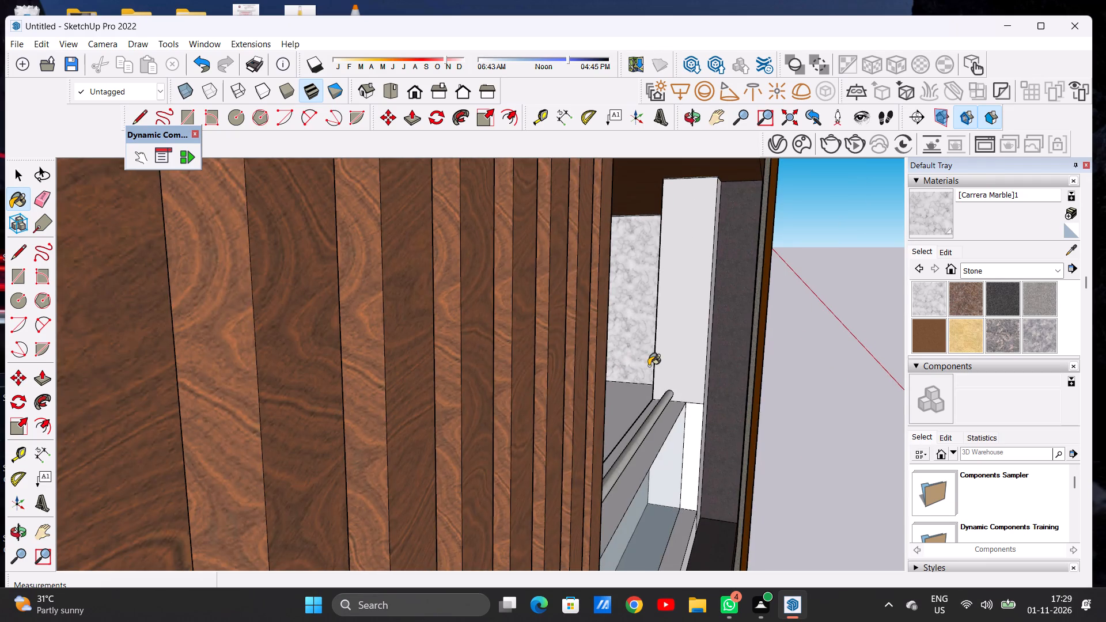
Paint the plain narrow face beside the ground-floor back wall, behind the row of pillars, with Carrera Marble.
{"action": "middle_click_drag", "start_coordinate": [649, 366], "coordinate": [471, 361]}
{"action": "scroll", "coordinate": [560, 361], "scroll_direction": "down", "scroll_amount": 18}
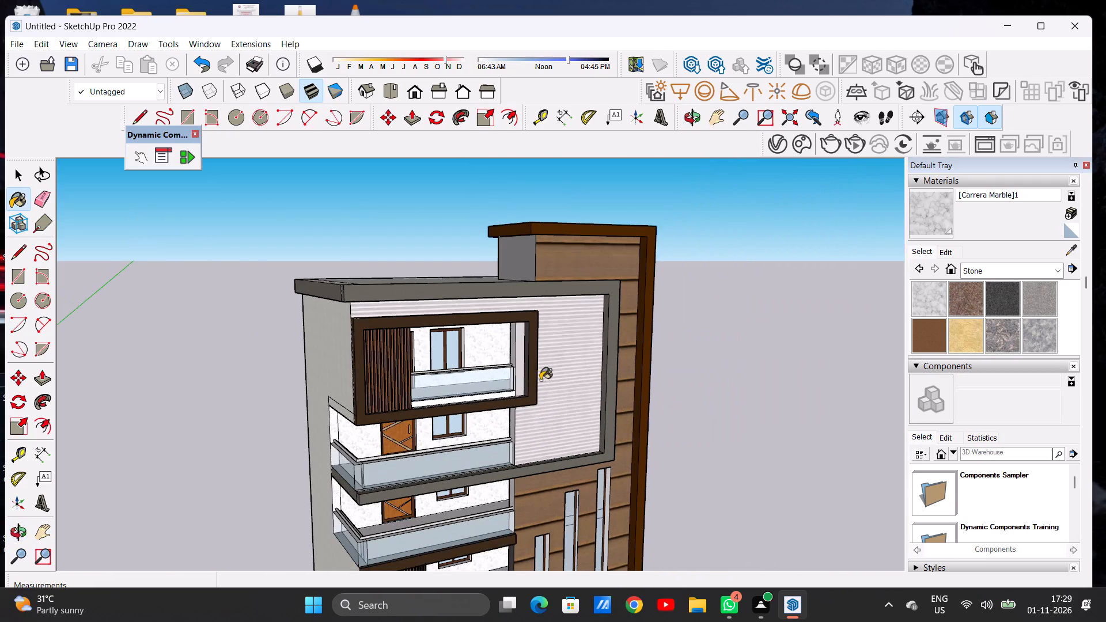
{"action": "middle_click_drag", "start_coordinate": [515, 393], "coordinate": [358, 378]}
{"action": "scroll", "coordinate": [455, 362], "scroll_direction": "down", "scroll_amount": 6}
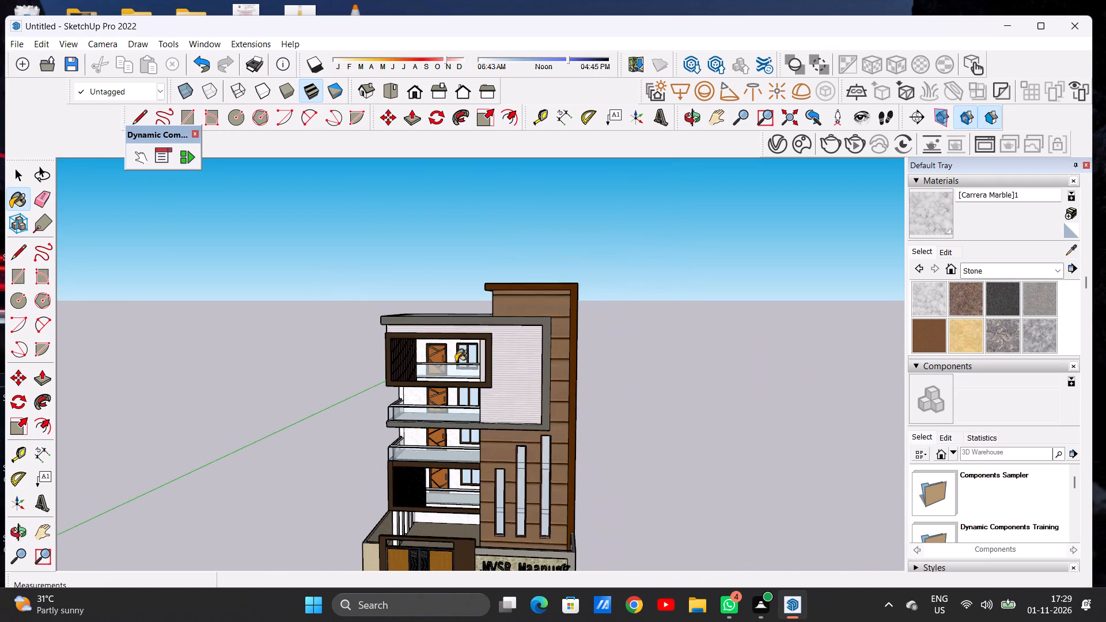
{"action": "scroll", "coordinate": [456, 362], "scroll_direction": "down", "scroll_amount": 6}
{"action": "scroll", "coordinate": [444, 482], "scroll_direction": "up", "scroll_amount": 1}
{"action": "scroll", "coordinate": [441, 486], "scroll_direction": "down", "scroll_amount": 1}
{"action": "scroll", "coordinate": [441, 489], "scroll_direction": "up", "scroll_amount": 14}
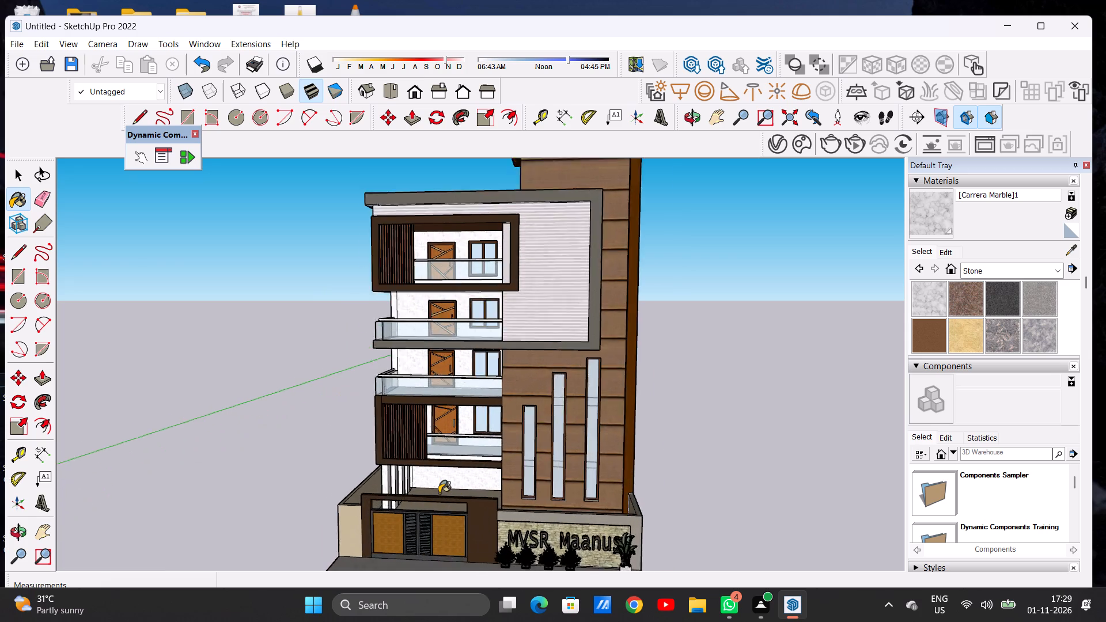
{"action": "scroll", "coordinate": [439, 493], "scroll_direction": "up", "scroll_amount": 3}
{"action": "scroll", "coordinate": [439, 493], "scroll_direction": "down", "scroll_amount": 1}
{"action": "scroll", "coordinate": [439, 493], "scroll_direction": "up", "scroll_amount": 8}
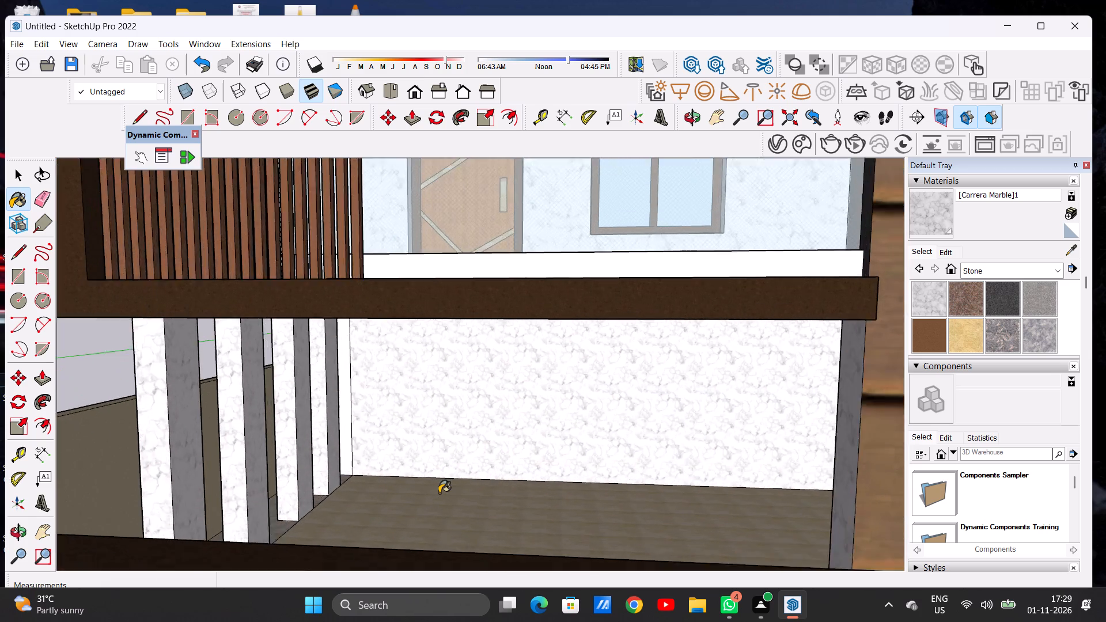
{"action": "scroll", "coordinate": [439, 493], "scroll_direction": "up", "scroll_amount": 6}
{"action": "scroll", "coordinate": [293, 399], "scroll_direction": "up", "scroll_amount": 4}
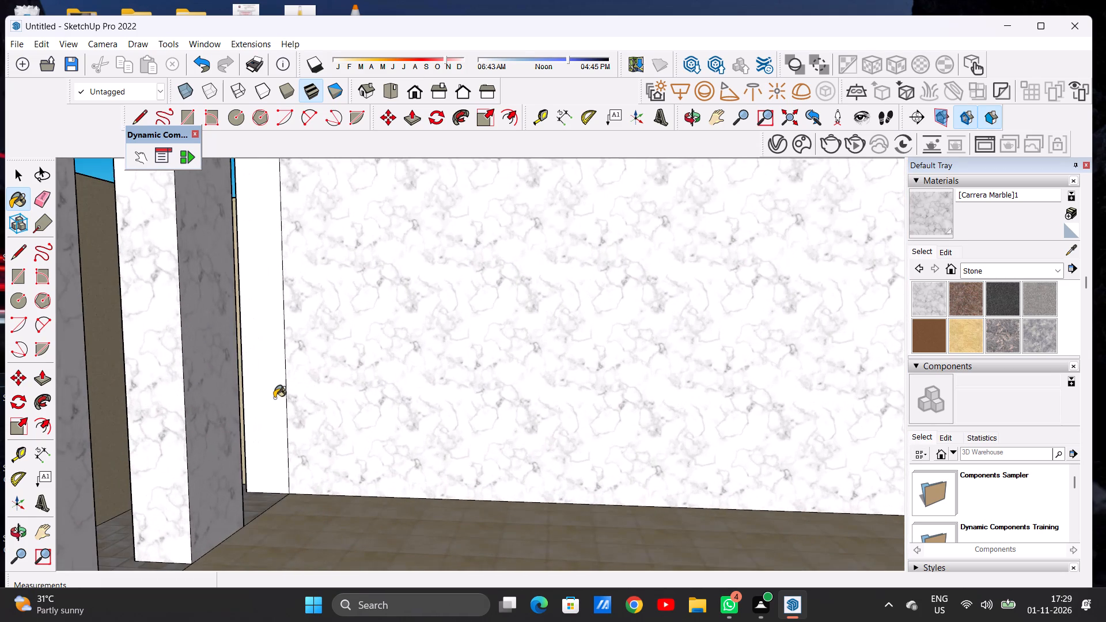
{"action": "left_click", "coordinate": [272, 398]}
{"action": "scroll", "coordinate": [303, 405], "scroll_direction": "down", "scroll_amount": 8}
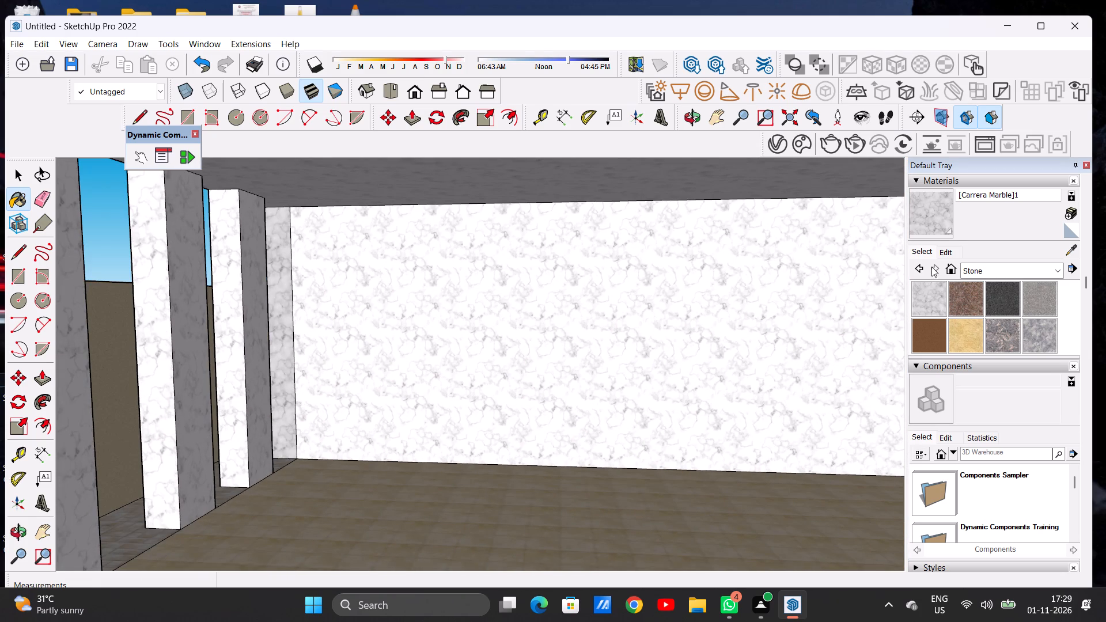
Lighten the colour of the [Carrera Marble]1 material, keeping its texture image.
{"action": "left_click", "coordinate": [948, 251]}
{"action": "left_click", "coordinate": [978, 307]}
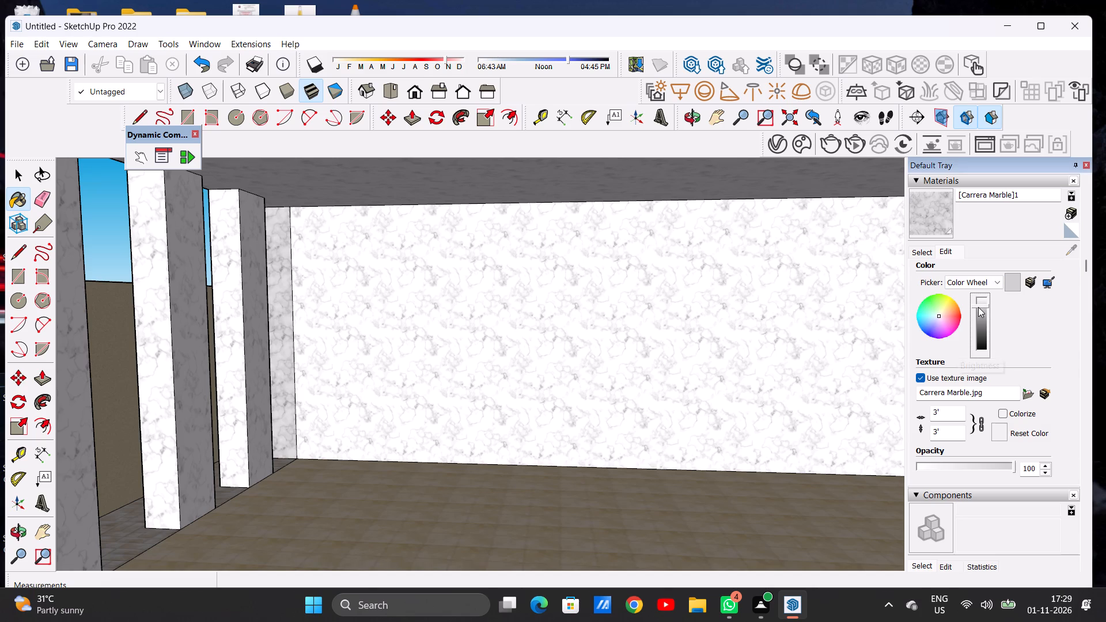
{"action": "left_click", "coordinate": [976, 302]}
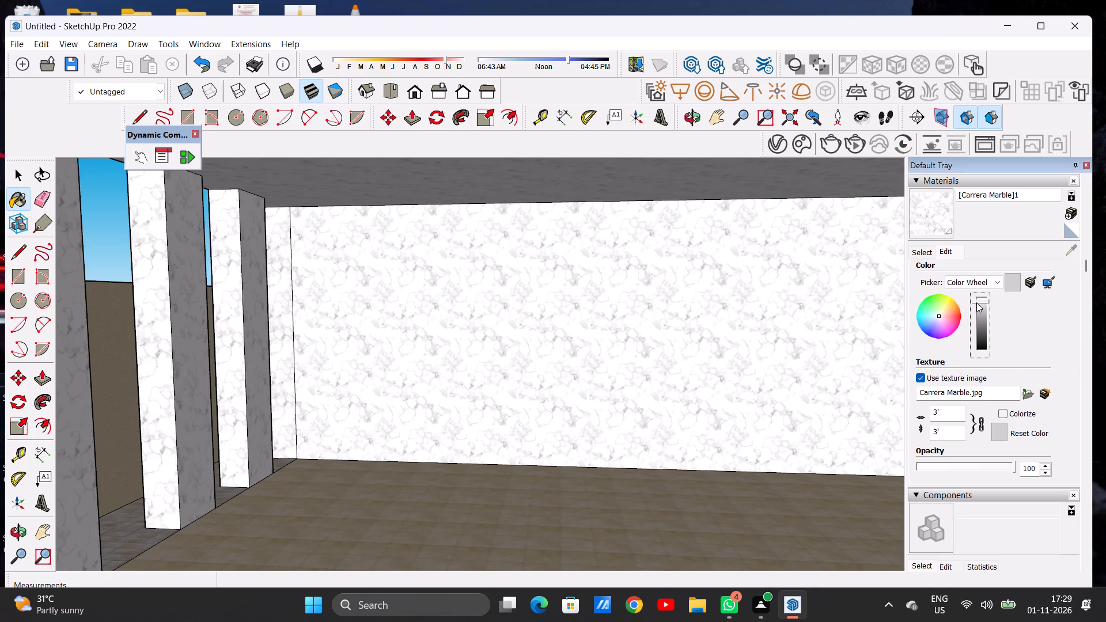
Paint the inner face of the ground-floor front corner wall and the ceiling above it with the lightened [Carrera Marble]1.
{"action": "scroll", "coordinate": [479, 390], "scroll_direction": "down", "scroll_amount": 13}
{"action": "middle_click_drag", "start_coordinate": [416, 363], "coordinate": [487, 380]}
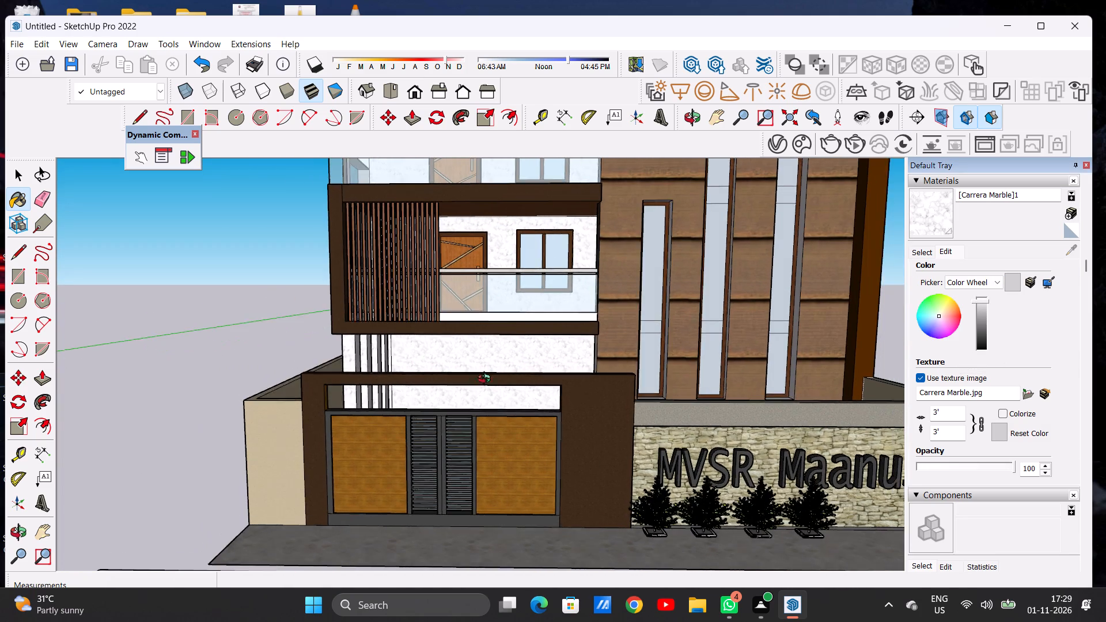
{"action": "middle_click_drag", "start_coordinate": [487, 380], "coordinate": [643, 385]}
{"action": "middle_click_drag", "start_coordinate": [300, 389], "coordinate": [458, 387]}
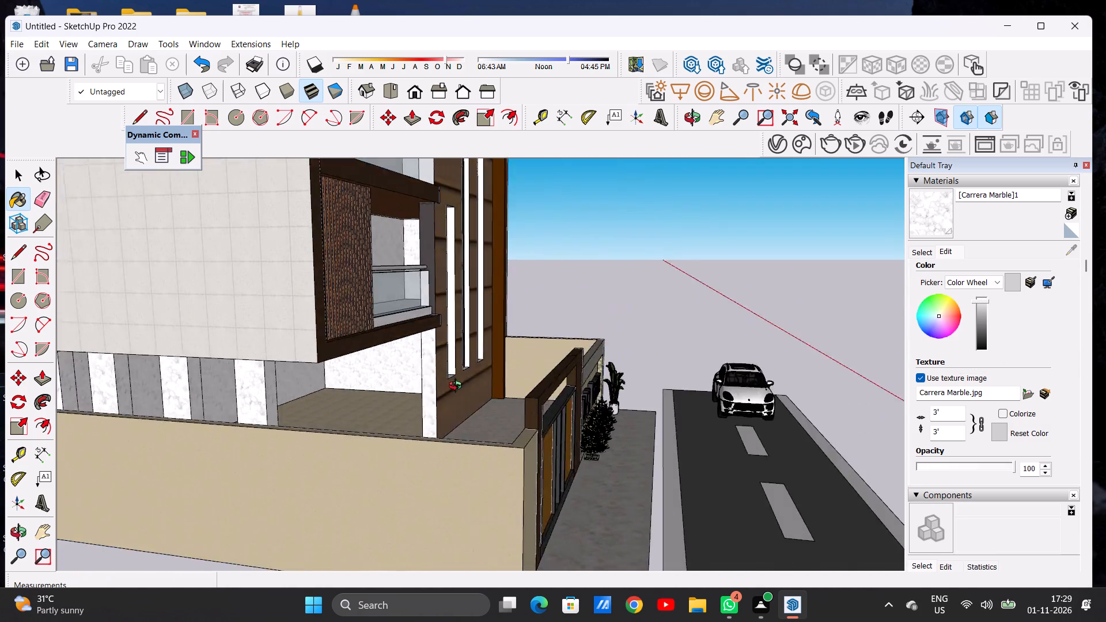
{"action": "middle_click_drag", "start_coordinate": [458, 387], "coordinate": [559, 370]}
{"action": "middle_click_drag", "start_coordinate": [258, 377], "coordinate": [322, 376]}
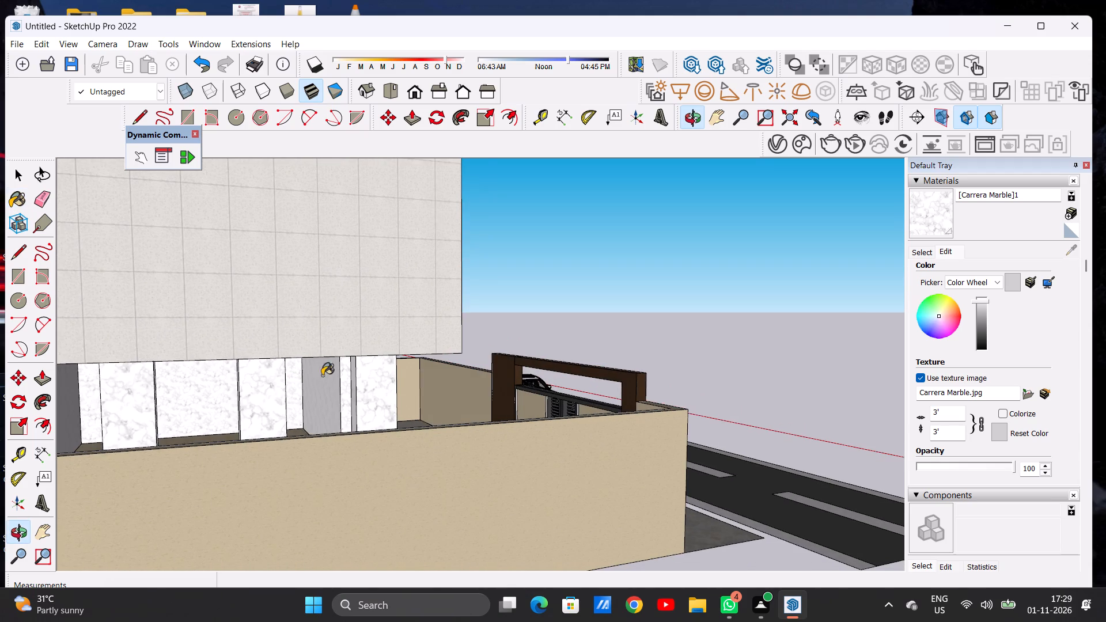
{"action": "scroll", "coordinate": [309, 390], "scroll_direction": "up", "scroll_amount": 1}
{"action": "scroll", "coordinate": [311, 390], "scroll_direction": "down", "scroll_amount": 1}
{"action": "scroll", "coordinate": [311, 390], "scroll_direction": "up", "scroll_amount": 11}
{"action": "scroll", "coordinate": [321, 390], "scroll_direction": "down", "scroll_amount": 1}
{"action": "scroll", "coordinate": [321, 390], "scroll_direction": "up", "scroll_amount": 4}
{"action": "left_click", "coordinate": [332, 376]}
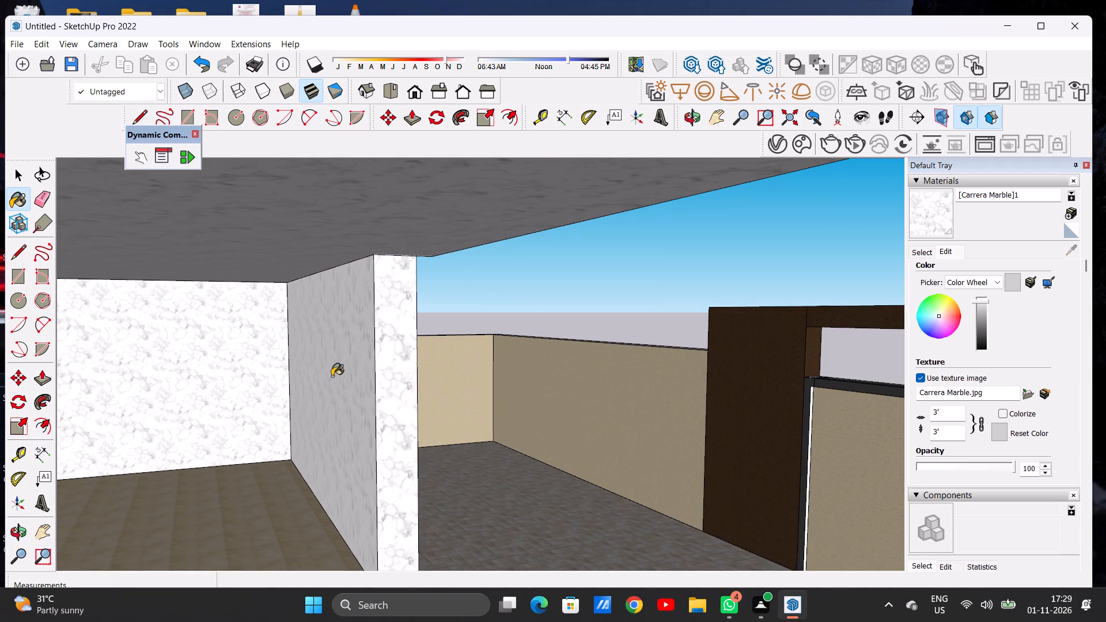
{"action": "left_click", "coordinate": [376, 228]}
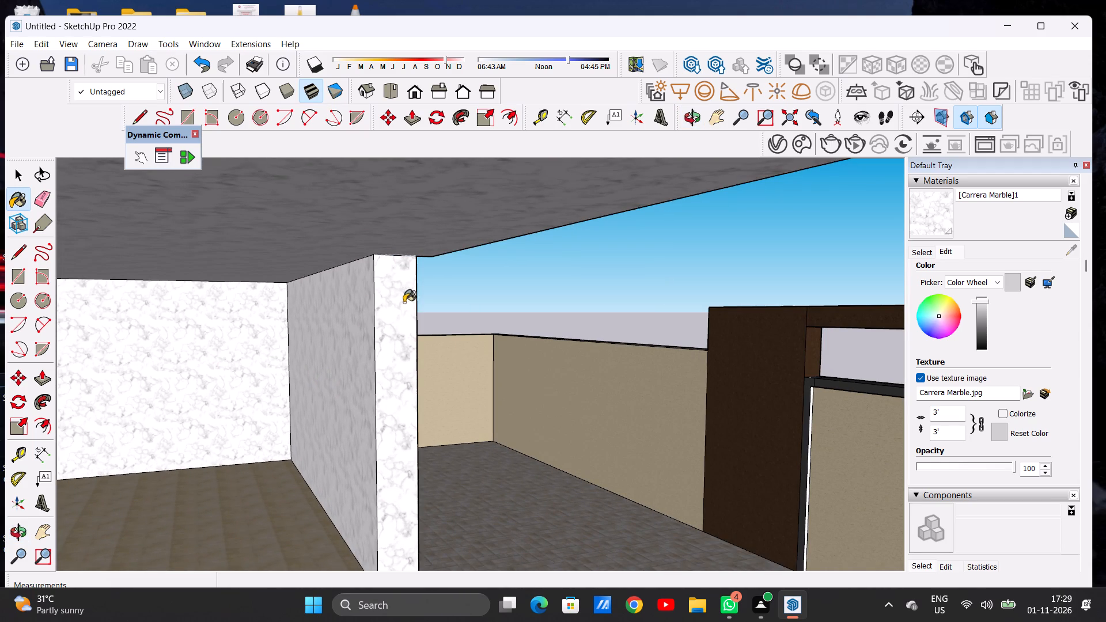
Switch to the Front view and examine the whole facade, the top framed balcony and the building's side.
{"action": "left_click", "coordinate": [417, 92]}
{"action": "scroll", "coordinate": [380, 408], "scroll_direction": "down", "scroll_amount": 4}
{"action": "scroll", "coordinate": [410, 448], "scroll_direction": "down", "scroll_amount": 15}
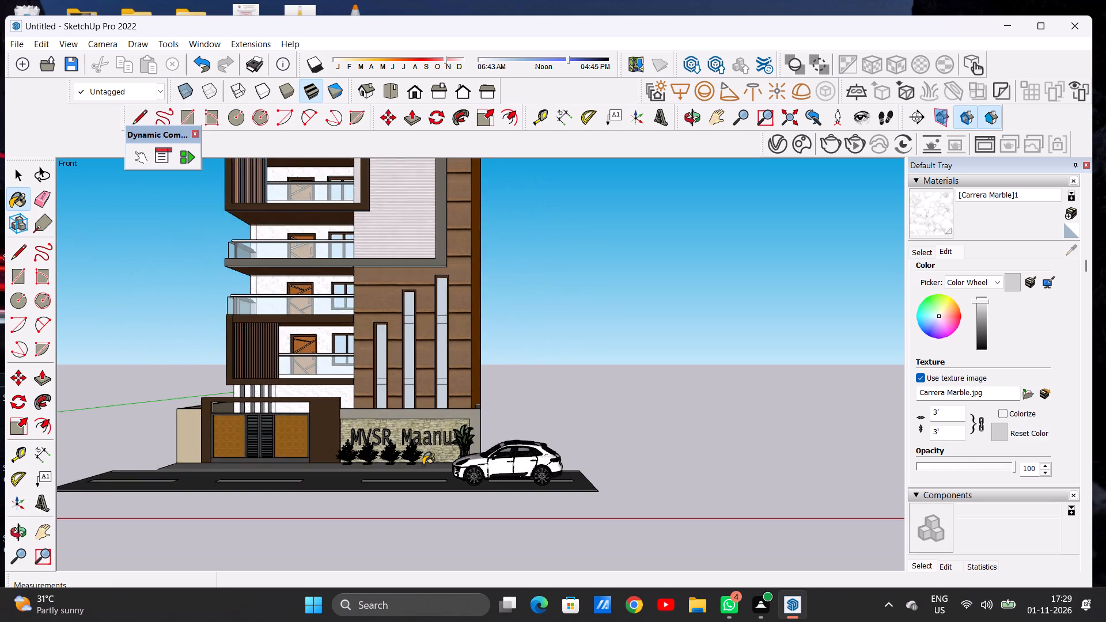
{"action": "scroll", "coordinate": [423, 465], "scroll_direction": "down", "scroll_amount": 15}
{"action": "scroll", "coordinate": [340, 327], "scroll_direction": "up", "scroll_amount": 1}
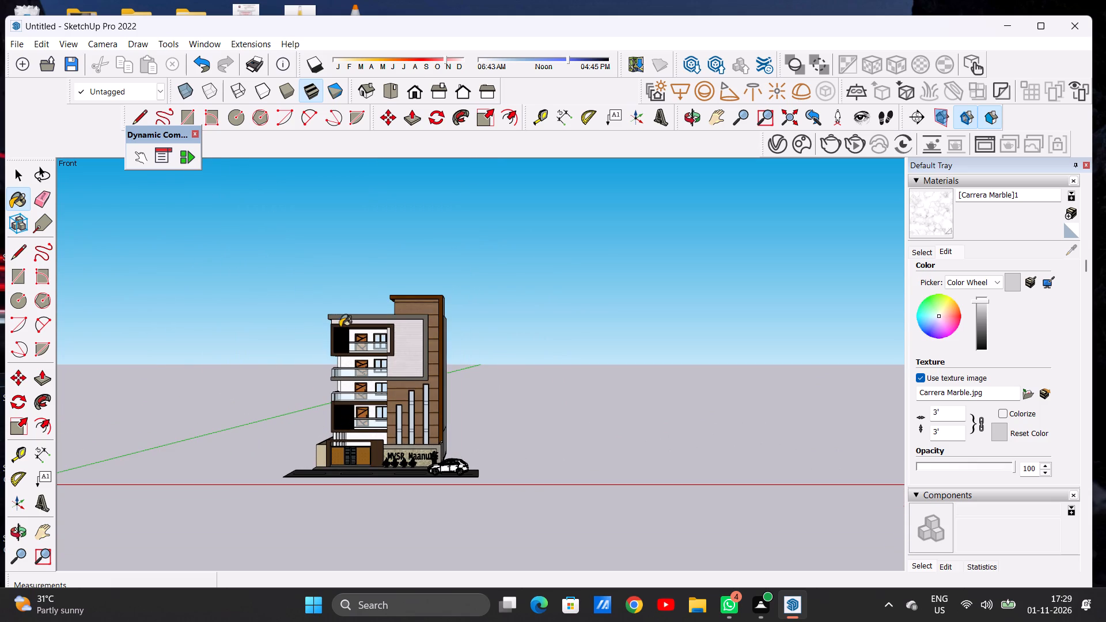
{"action": "scroll", "coordinate": [340, 327], "scroll_direction": "up", "scroll_amount": 4}
{"action": "scroll", "coordinate": [340, 327], "scroll_direction": "down", "scroll_amount": 1}
{"action": "scroll", "coordinate": [340, 327], "scroll_direction": "up", "scroll_amount": 19}
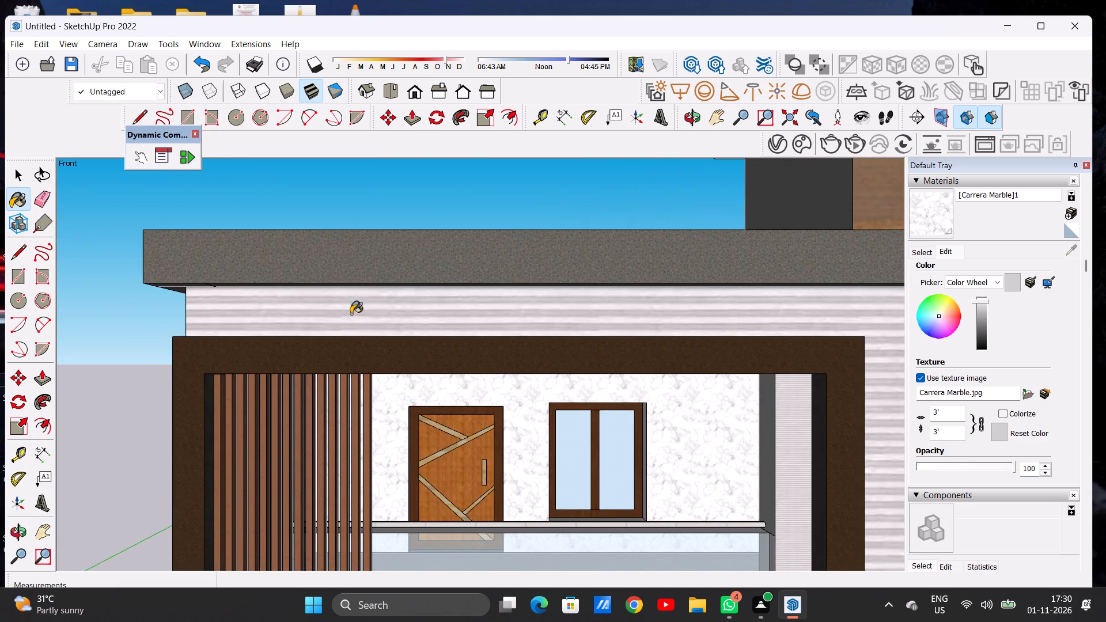
{"action": "middle_click_drag", "start_coordinate": [374, 312], "coordinate": [364, 336]}
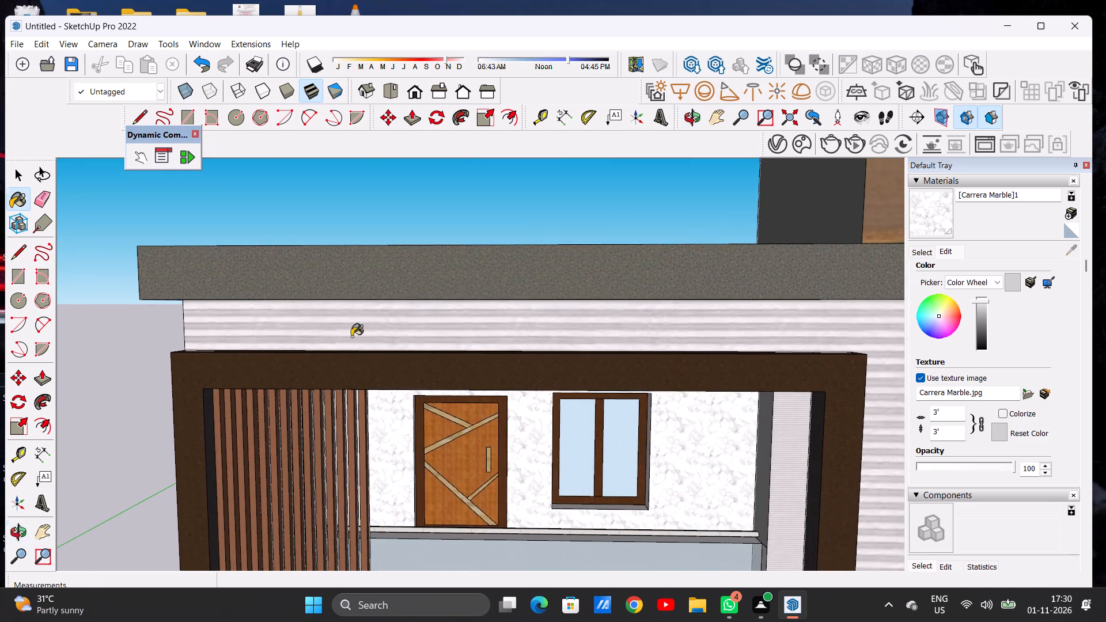
{"action": "middle_click_drag", "start_coordinate": [212, 339], "coordinate": [406, 342]}
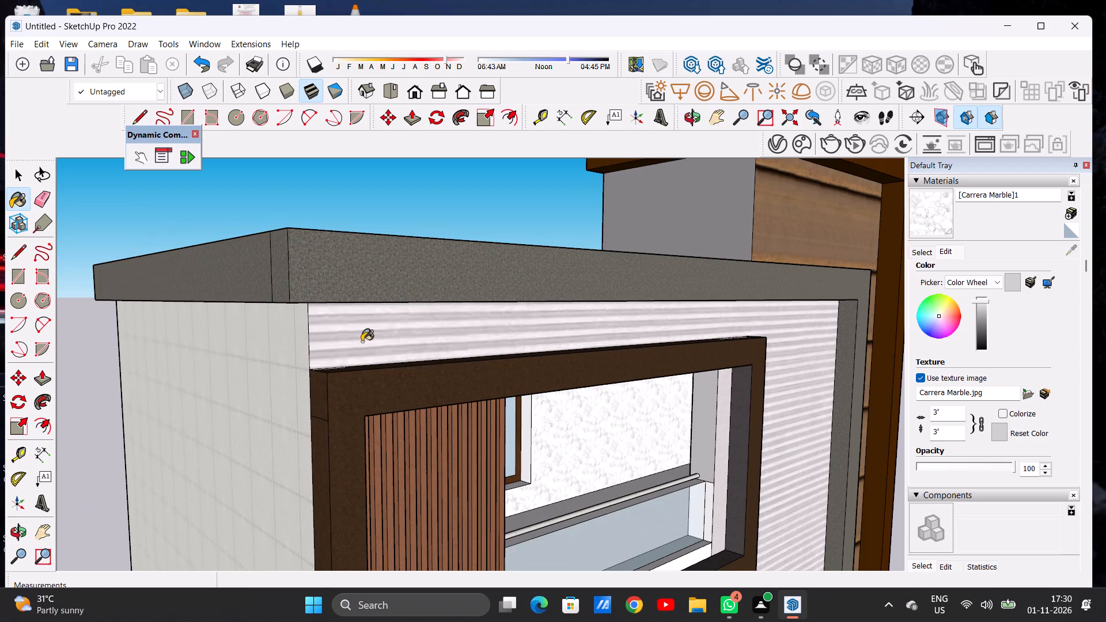
{"action": "key", "text": "space"}
{"action": "scroll", "coordinate": [342, 344], "scroll_direction": "down", "scroll_amount": 19}
{"action": "scroll", "coordinate": [334, 342], "scroll_direction": "up", "scroll_amount": 1}
{"action": "scroll", "coordinate": [334, 343], "scroll_direction": "down", "scroll_amount": 7}
{"action": "middle_click_drag", "start_coordinate": [410, 378], "coordinate": [356, 383]}
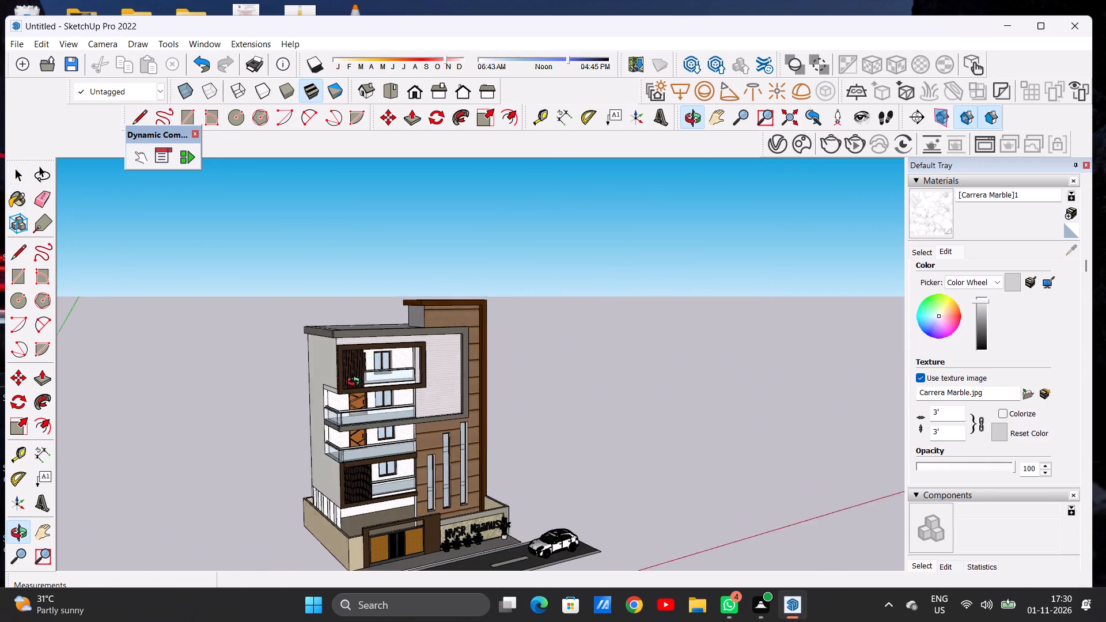
Examine the finished building with its road and car from the front and from above.
{"action": "middle_click_drag", "start_coordinate": [356, 383], "coordinate": [322, 390]}
{"action": "scroll", "coordinate": [338, 366], "scroll_direction": "down", "scroll_amount": 6}
{"action": "middle_click_drag", "start_coordinate": [387, 390], "coordinate": [315, 415]}
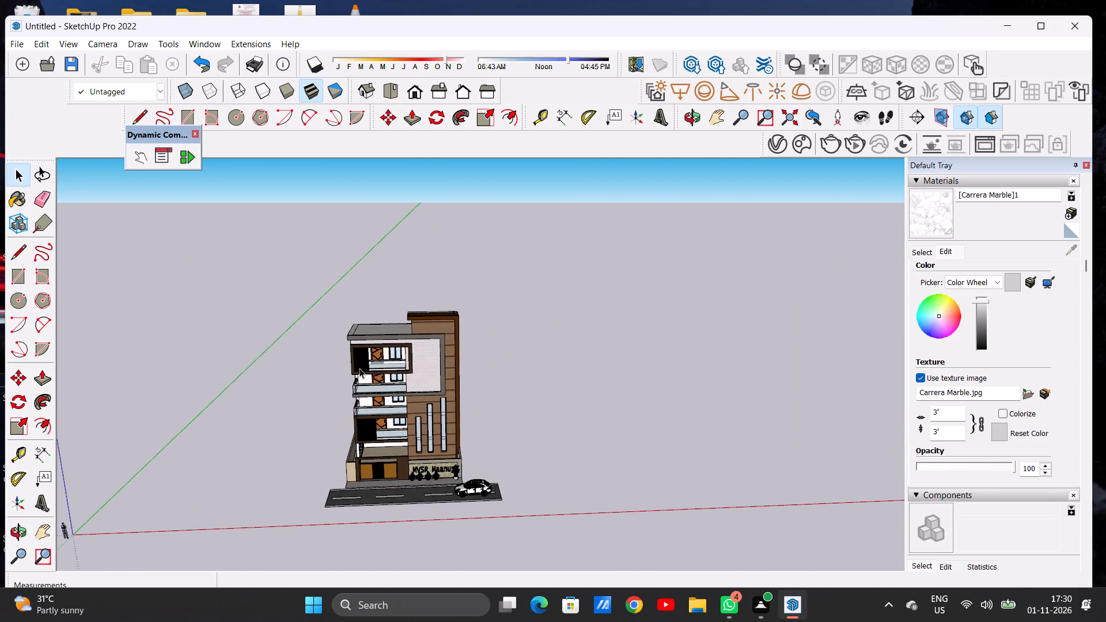
{"action": "scroll", "coordinate": [366, 360], "scroll_direction": "up", "scroll_amount": 4}
{"action": "scroll", "coordinate": [372, 353], "scroll_direction": "down", "scroll_amount": 5}
{"action": "middle_click_drag", "start_coordinate": [414, 350], "coordinate": [406, 389]}
{"action": "scroll", "coordinate": [404, 356], "scroll_direction": "up", "scroll_amount": 2}
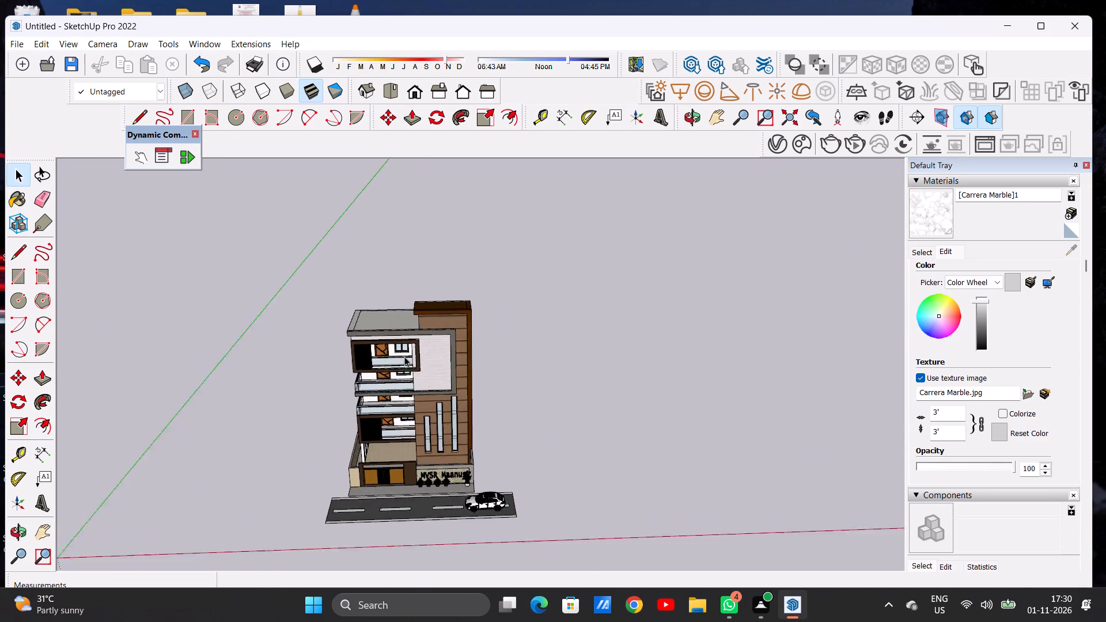
{"action": "scroll", "coordinate": [404, 356], "scroll_direction": "up", "scroll_amount": 3}
{"action": "scroll", "coordinate": [405, 348], "scroll_direction": "down", "scroll_amount": 1}
{"action": "scroll", "coordinate": [405, 348], "scroll_direction": "up", "scroll_amount": 1}
{"action": "scroll", "coordinate": [405, 348], "scroll_direction": "down", "scroll_amount": 4}
{"action": "middle_click_drag", "start_coordinate": [404, 352], "coordinate": [395, 332]}
{"action": "scroll", "coordinate": [395, 332], "scroll_direction": "up", "scroll_amount": 2}
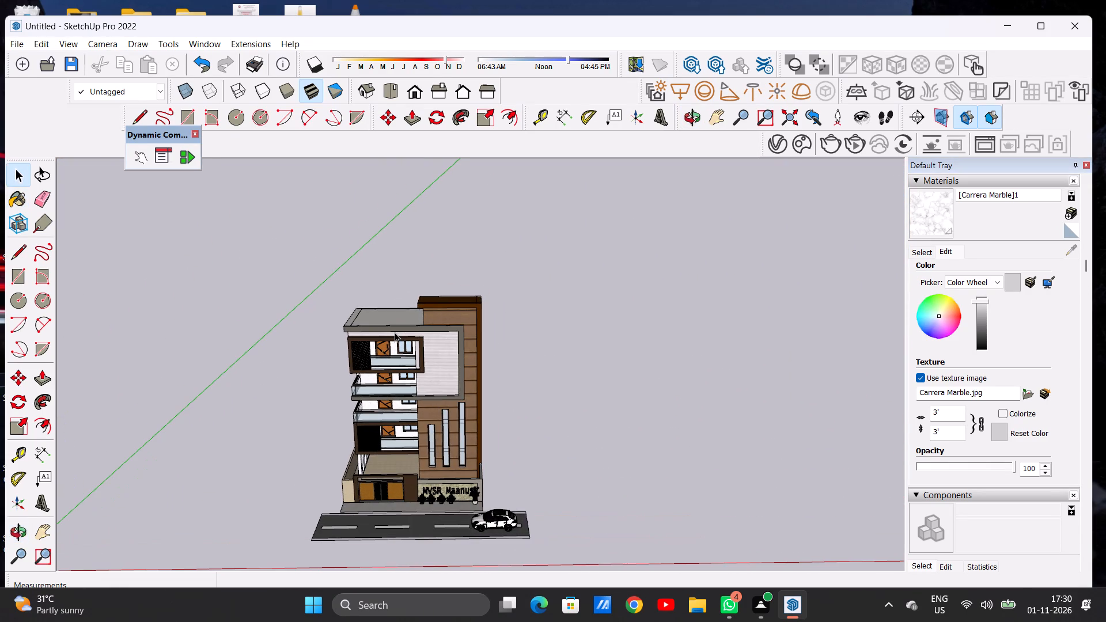
Save the model in the Documents folder as a SketchUp file named keerthi 2.
{"action": "key", "text": "ctrl+s"}
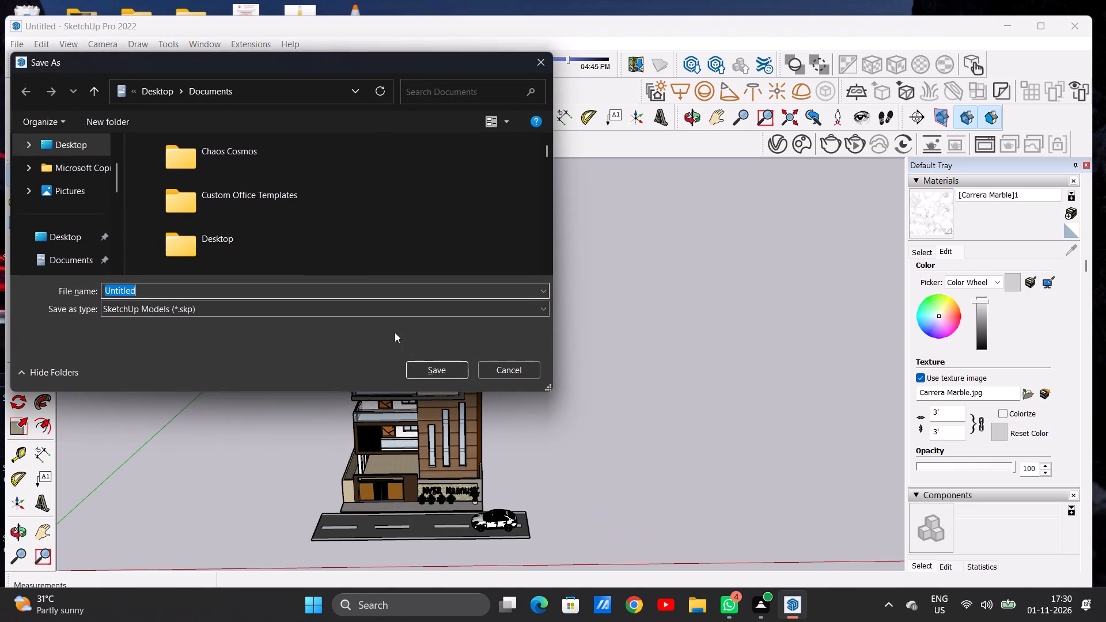
{"action": "key", "text": "BackSpace"}
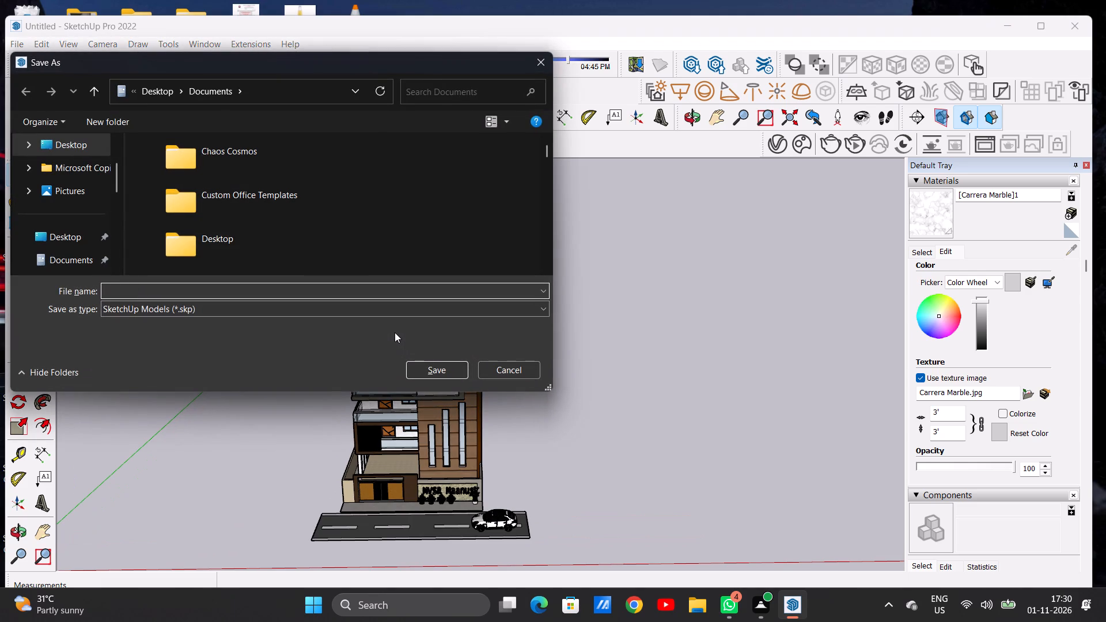
{"action": "key", "text": "k"}
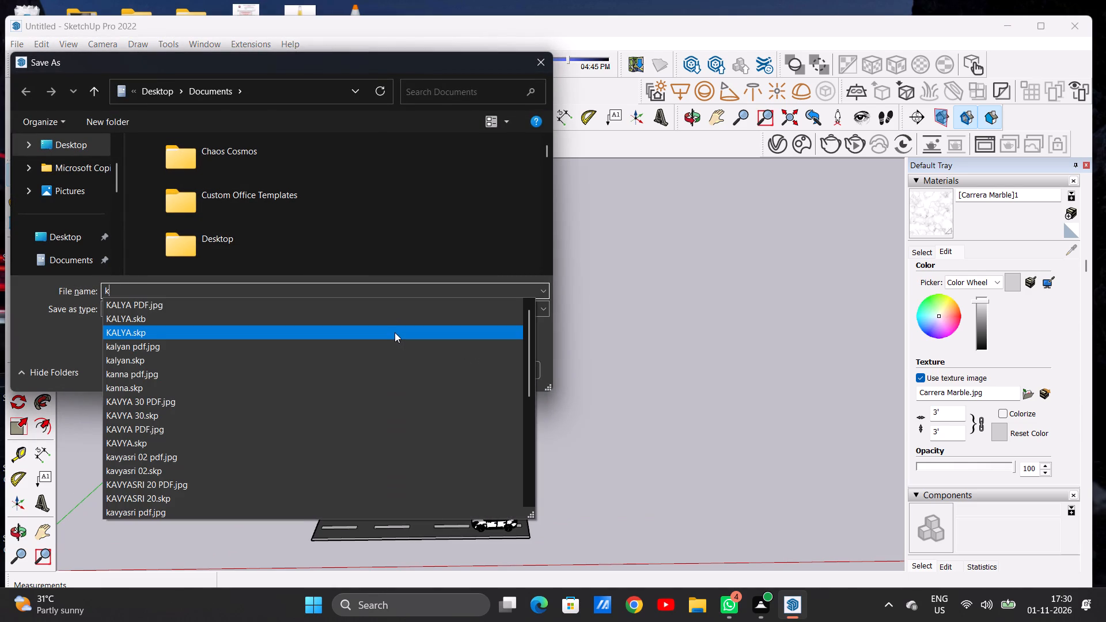
{"action": "type", "text": "eerthi"}
{"action": "key", "text": "space"}
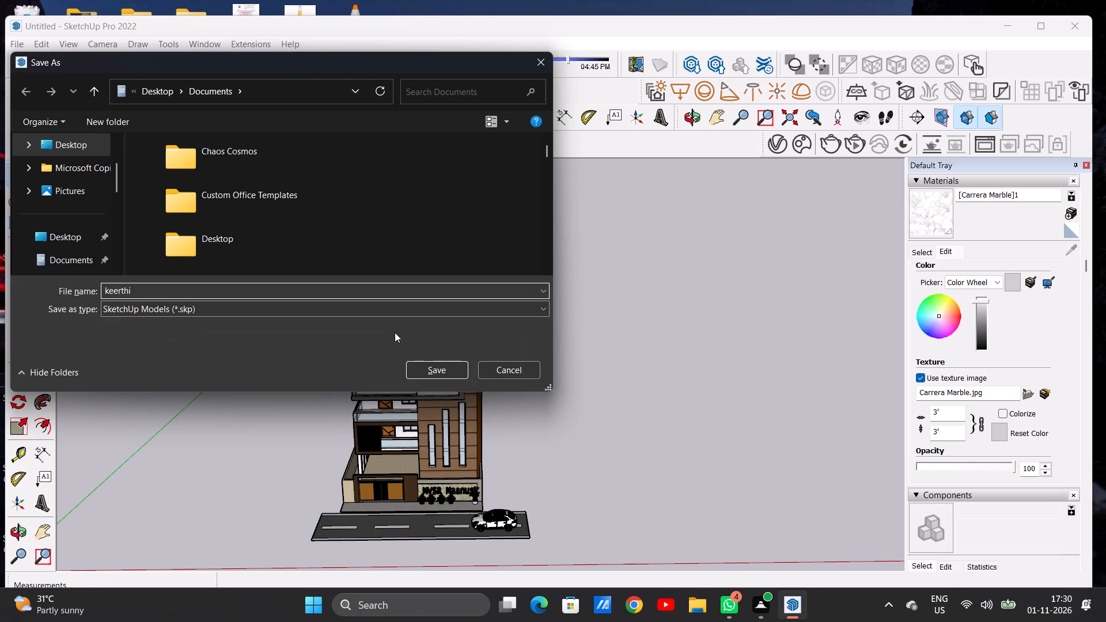
{"action": "key", "text": "2"}
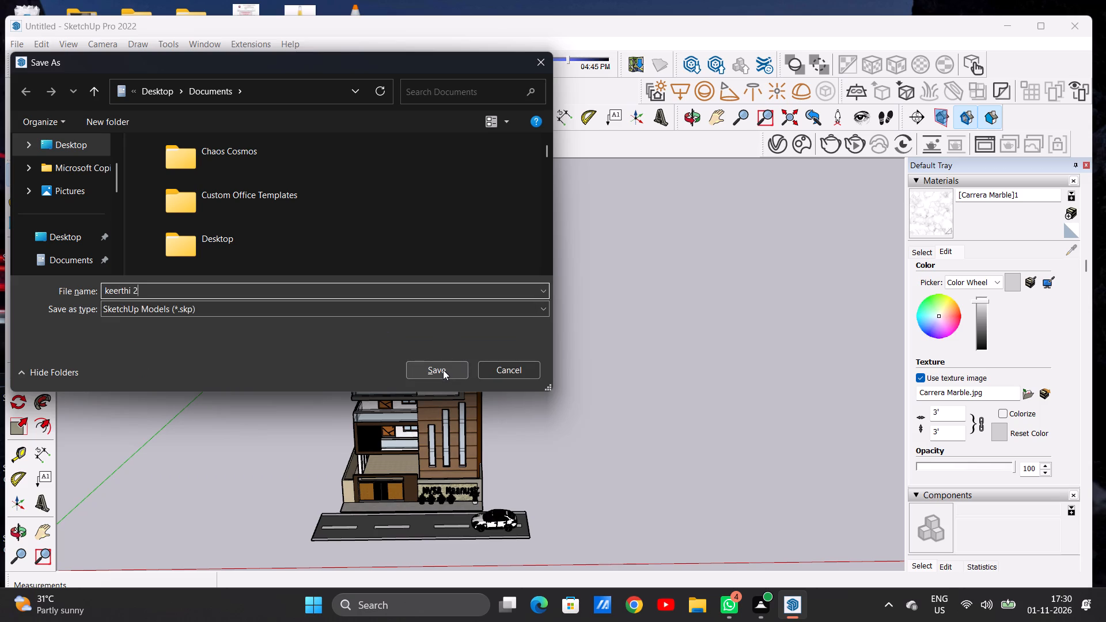
{"action": "left_click", "coordinate": [443, 370]}
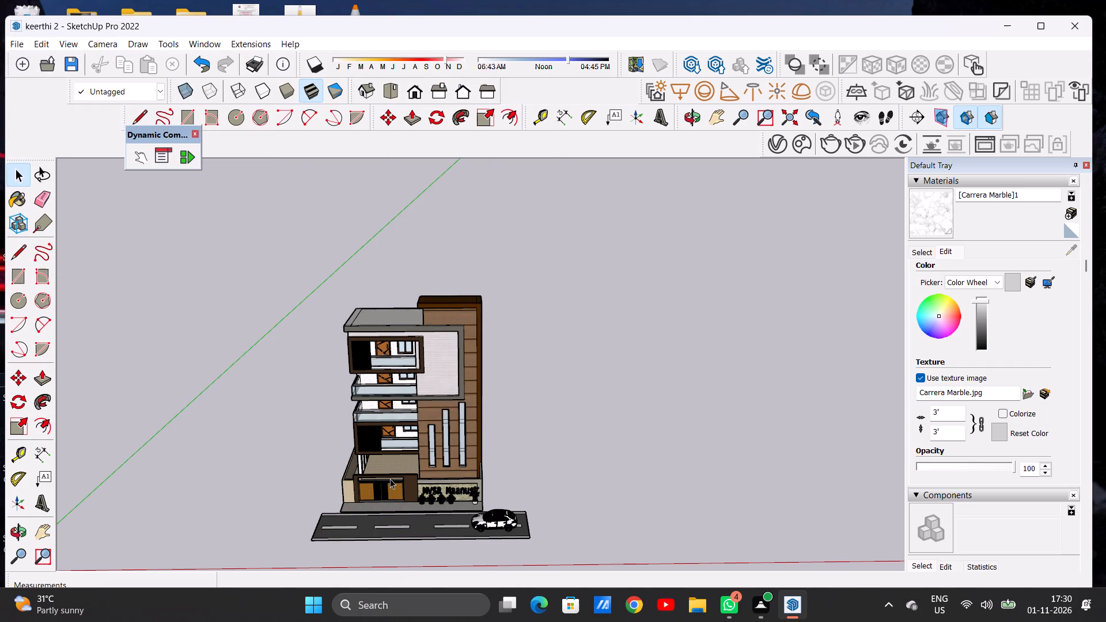
Examine the ground-floor pillars, gate and lower balconies up close, and the whole building from its front and side.
{"action": "scroll", "coordinate": [357, 477], "scroll_direction": "up", "scroll_amount": 14}
{"action": "scroll", "coordinate": [357, 462], "scroll_direction": "down", "scroll_amount": 1}
{"action": "scroll", "coordinate": [357, 462], "scroll_direction": "up", "scroll_amount": 8}
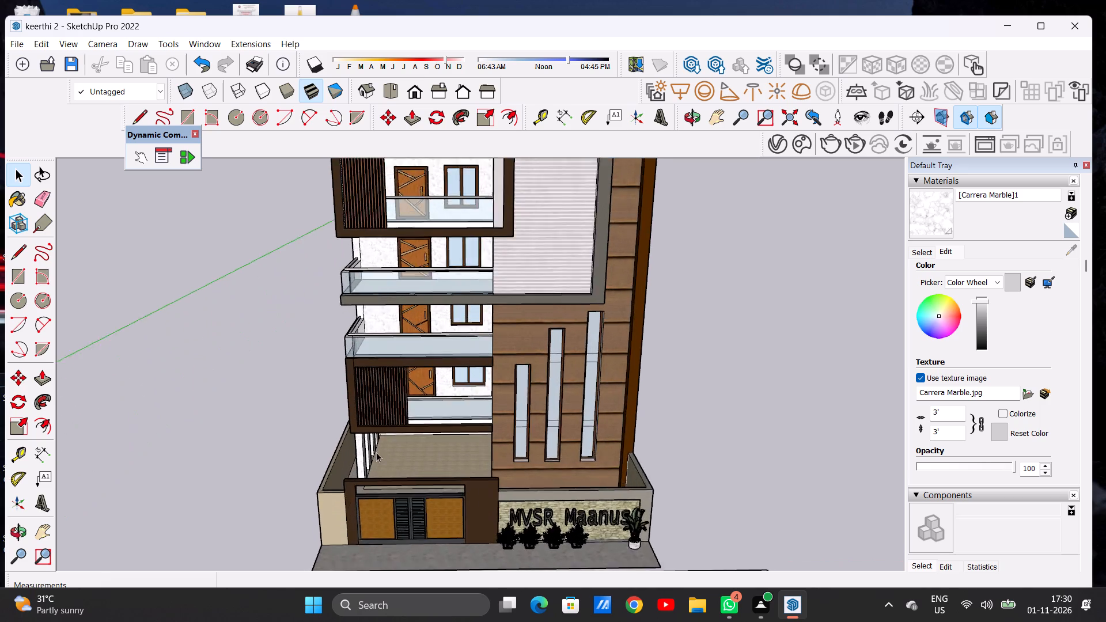
{"action": "scroll", "coordinate": [376, 452], "scroll_direction": "up", "scroll_amount": 6}
{"action": "scroll", "coordinate": [374, 450], "scroll_direction": "down", "scroll_amount": 3}
{"action": "scroll", "coordinate": [374, 450], "scroll_direction": "up", "scroll_amount": 4}
{"action": "scroll", "coordinate": [374, 450], "scroll_direction": "down", "scroll_amount": 1}
{"action": "scroll", "coordinate": [374, 450], "scroll_direction": "up", "scroll_amount": 1}
{"action": "middle_click_drag", "start_coordinate": [399, 443], "coordinate": [352, 424]}
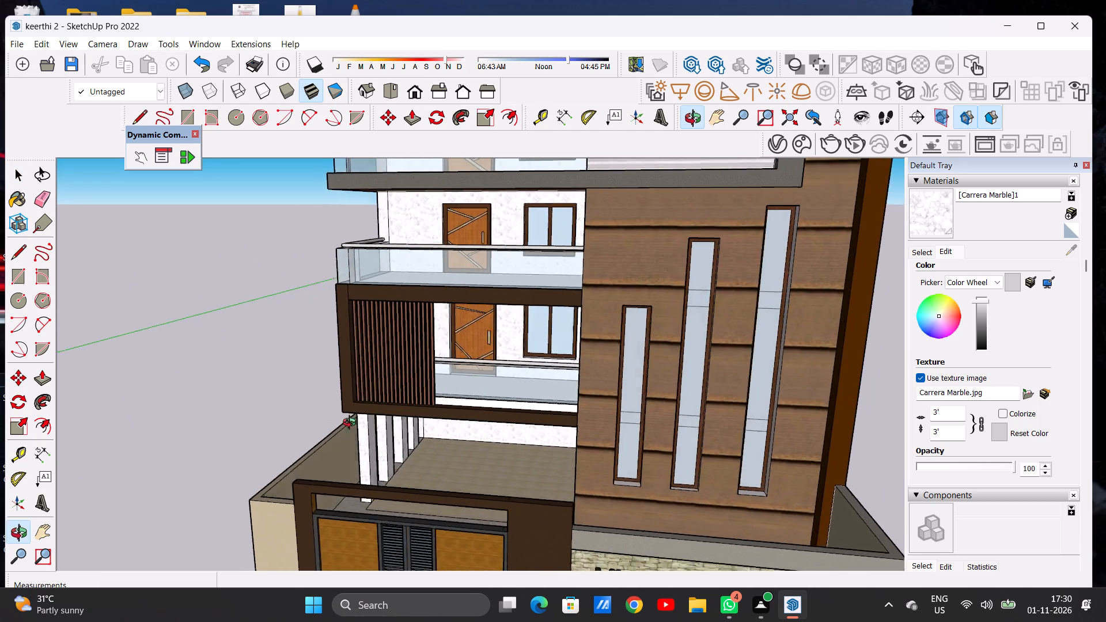
{"action": "middle_click_drag", "start_coordinate": [352, 424], "coordinate": [403, 422]}
{"action": "scroll", "coordinate": [403, 422], "scroll_direction": "down", "scroll_amount": 16}
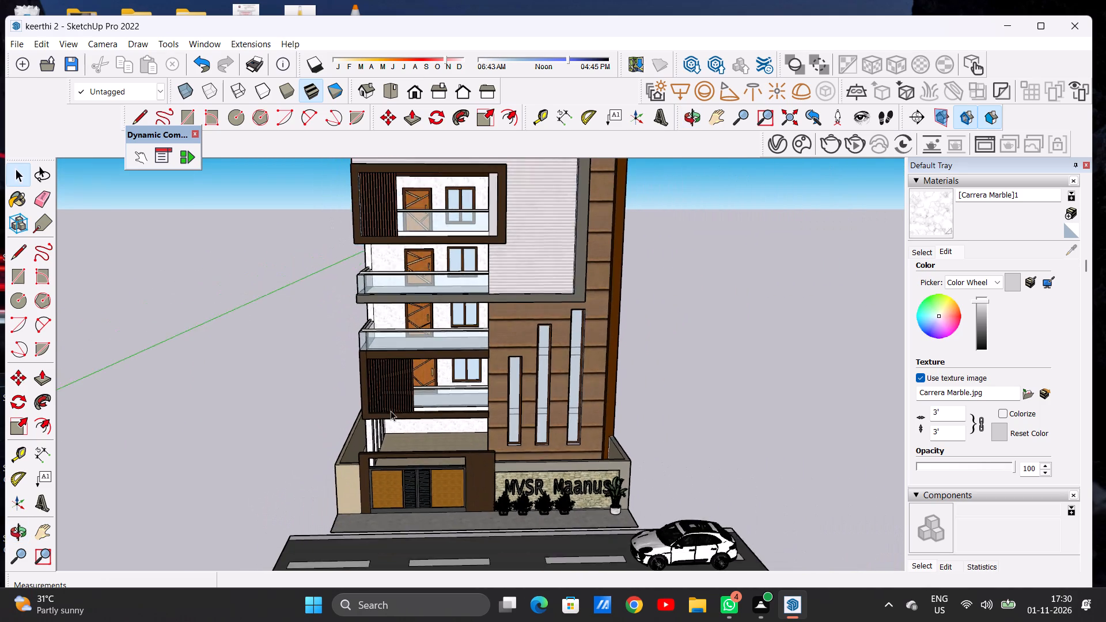
{"action": "scroll", "coordinate": [391, 411], "scroll_direction": "down", "scroll_amount": 17}
{"action": "scroll", "coordinate": [392, 413], "scroll_direction": "down", "scroll_amount": 4}
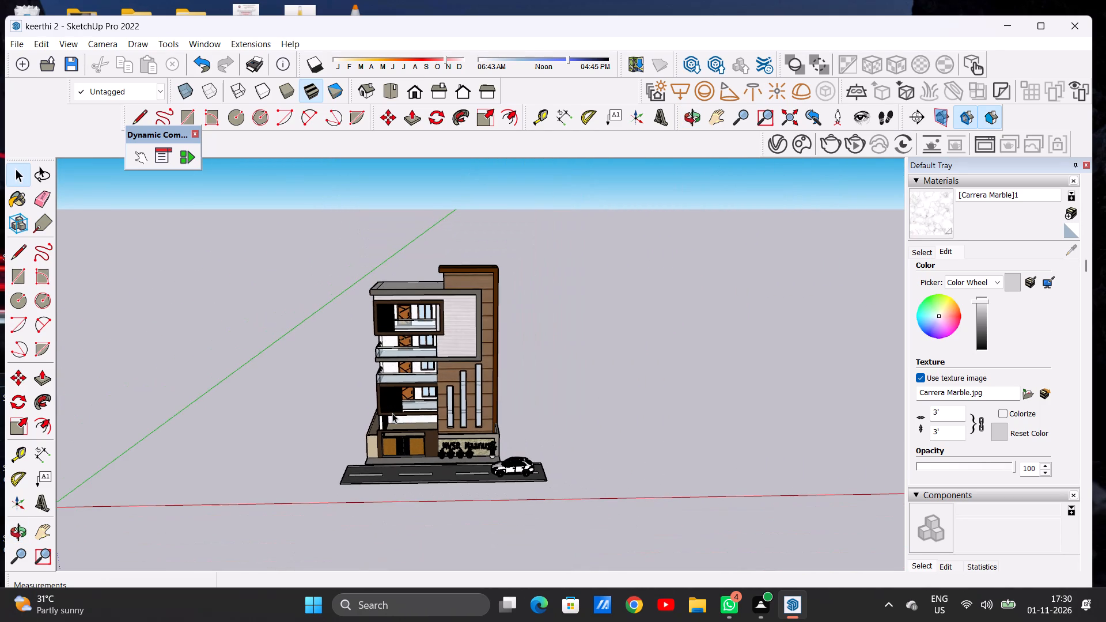
{"action": "scroll", "coordinate": [392, 413], "scroll_direction": "up", "scroll_amount": 5}
{"action": "middle_click_drag", "start_coordinate": [363, 405], "coordinate": [543, 394]}
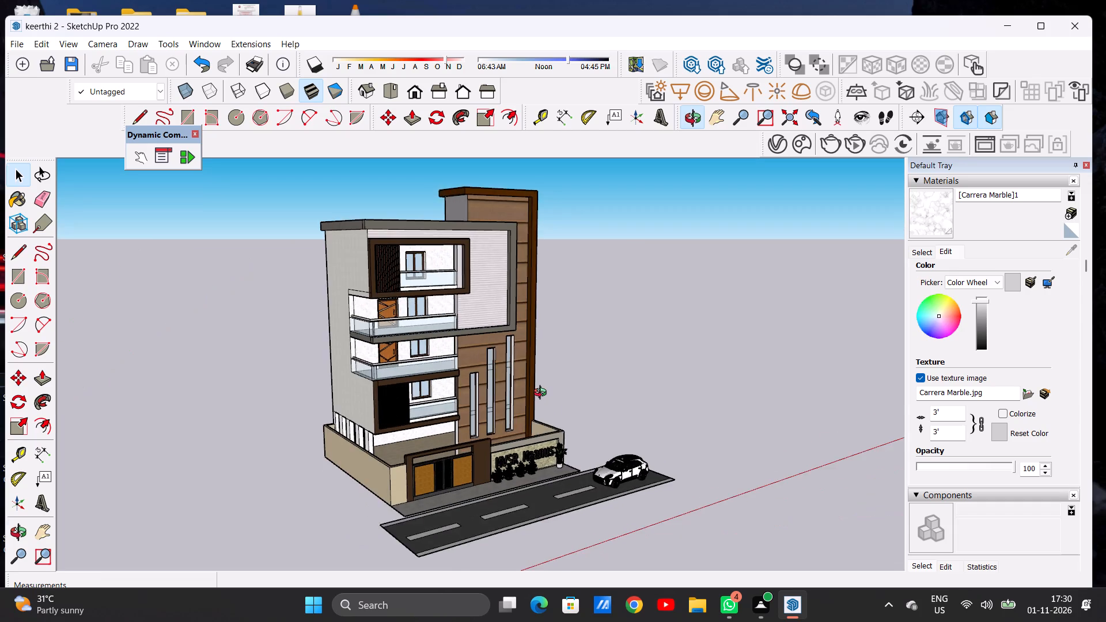
{"action": "middle_click_drag", "start_coordinate": [543, 394], "coordinate": [327, 420]}
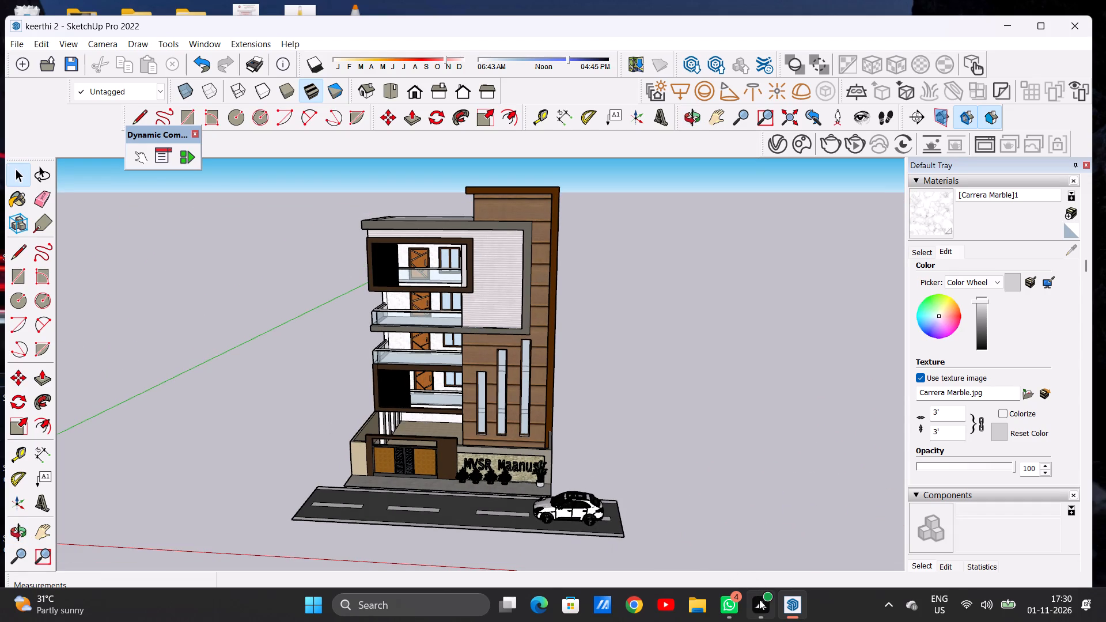
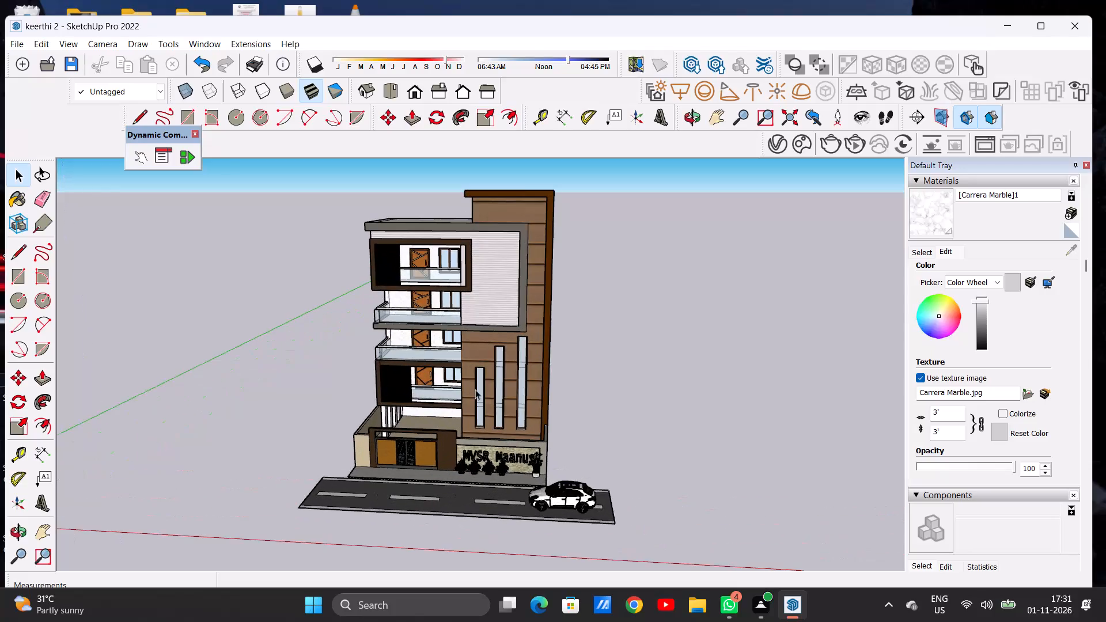
Examine the apartment building from the side and front, then inspect the compound wall's MVSR Maanus sign, plants and gate up close.
{"action": "middle_click_drag", "start_coordinate": [515, 388], "coordinate": [298, 368]}
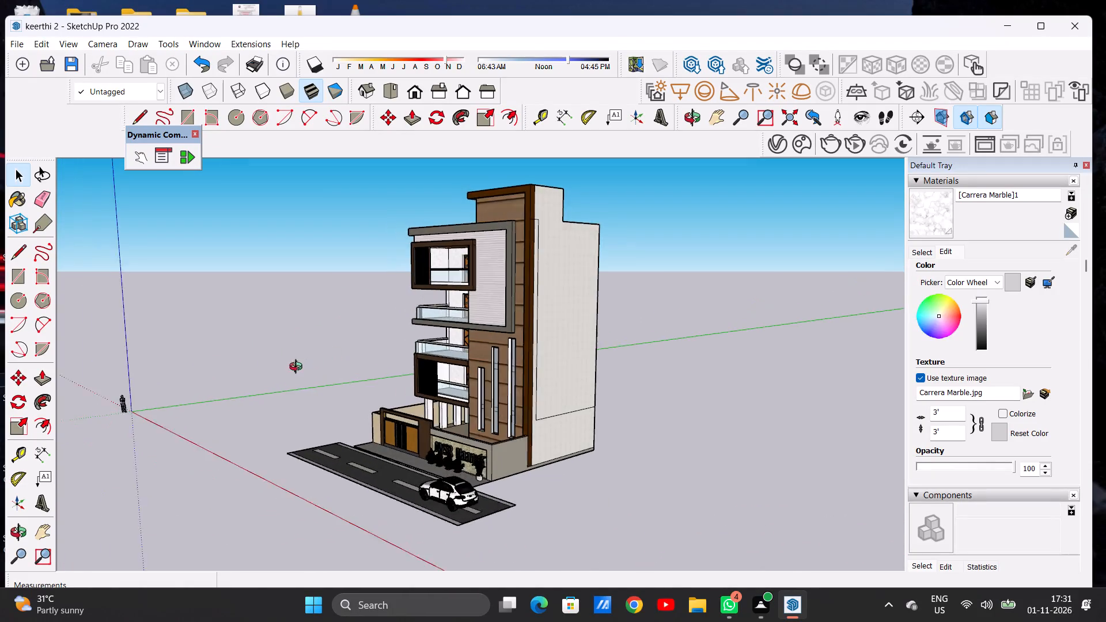
{"action": "middle_click_drag", "start_coordinate": [298, 368], "coordinate": [273, 381]}
{"action": "middle_click_drag", "start_coordinate": [285, 395], "coordinate": [575, 393]}
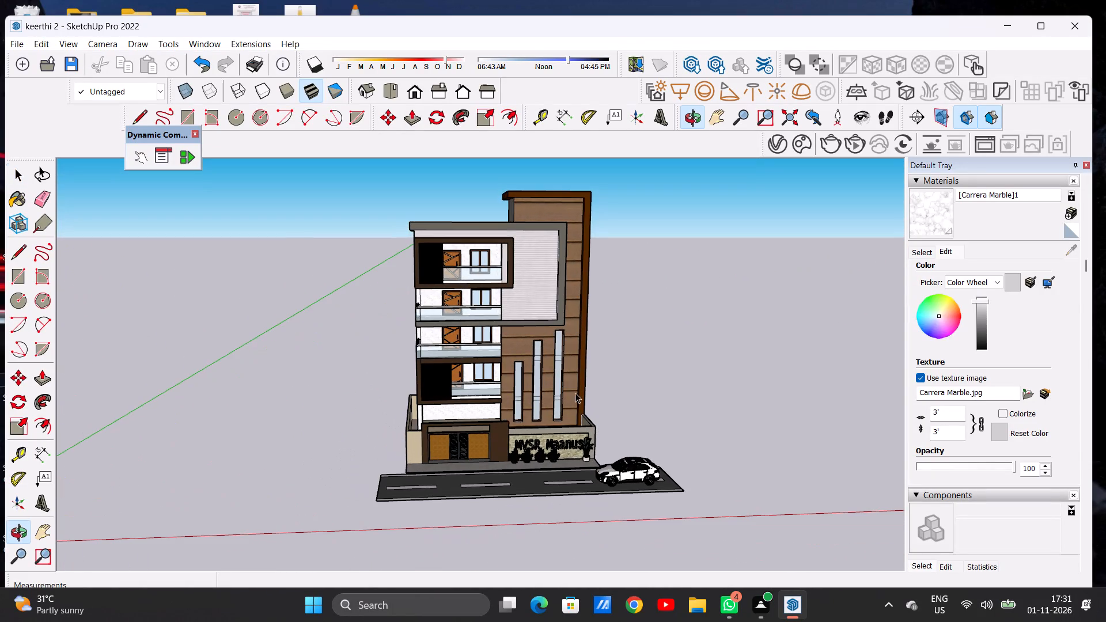
{"action": "scroll", "coordinate": [548, 453], "scroll_direction": "up", "scroll_amount": 7}
{"action": "scroll", "coordinate": [535, 462], "scroll_direction": "down", "scroll_amount": 1}
{"action": "scroll", "coordinate": [535, 462], "scroll_direction": "up", "scroll_amount": 7}
{"action": "scroll", "coordinate": [514, 457], "scroll_direction": "down", "scroll_amount": 1}
{"action": "scroll", "coordinate": [514, 457], "scroll_direction": "up", "scroll_amount": 4}
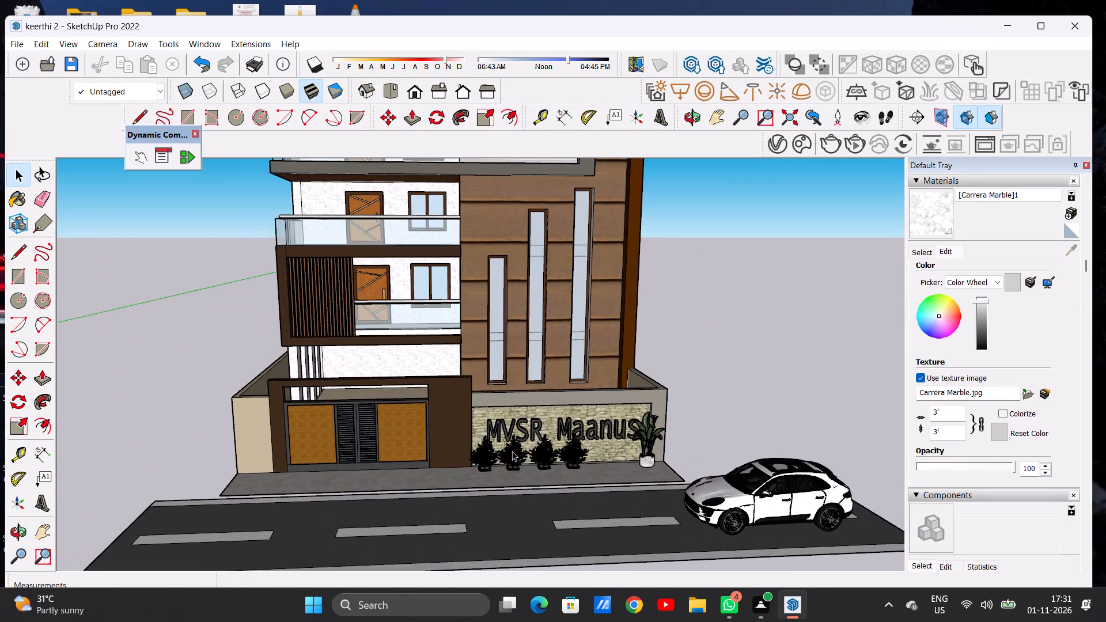
{"action": "scroll", "coordinate": [512, 451], "scroll_direction": "up", "scroll_amount": 7}
{"action": "middle_click_drag", "start_coordinate": [572, 414], "coordinate": [501, 435]}
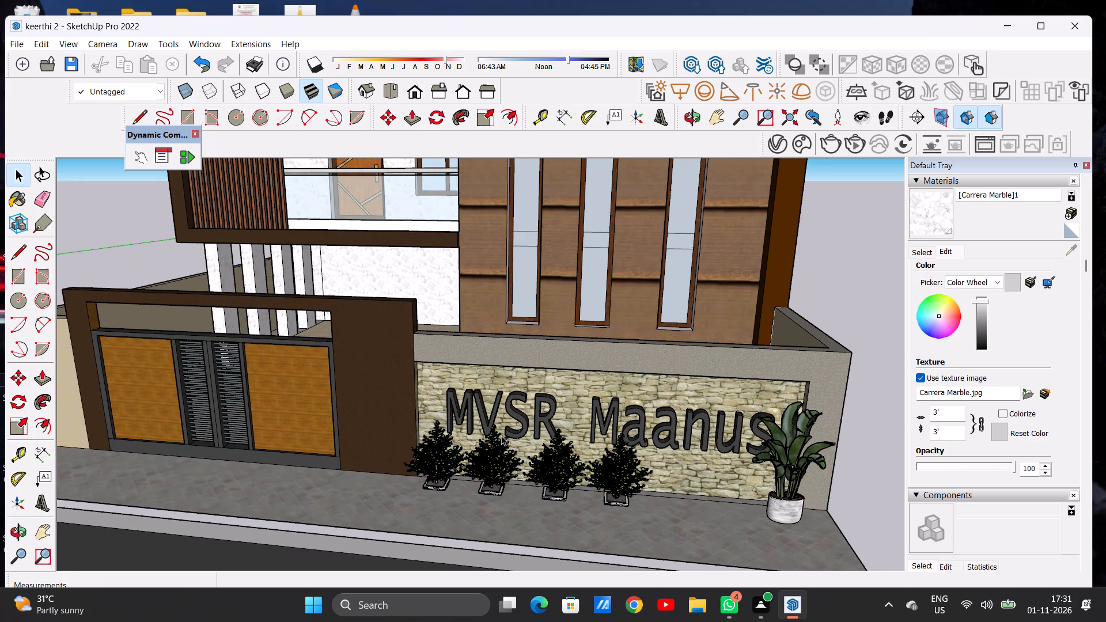
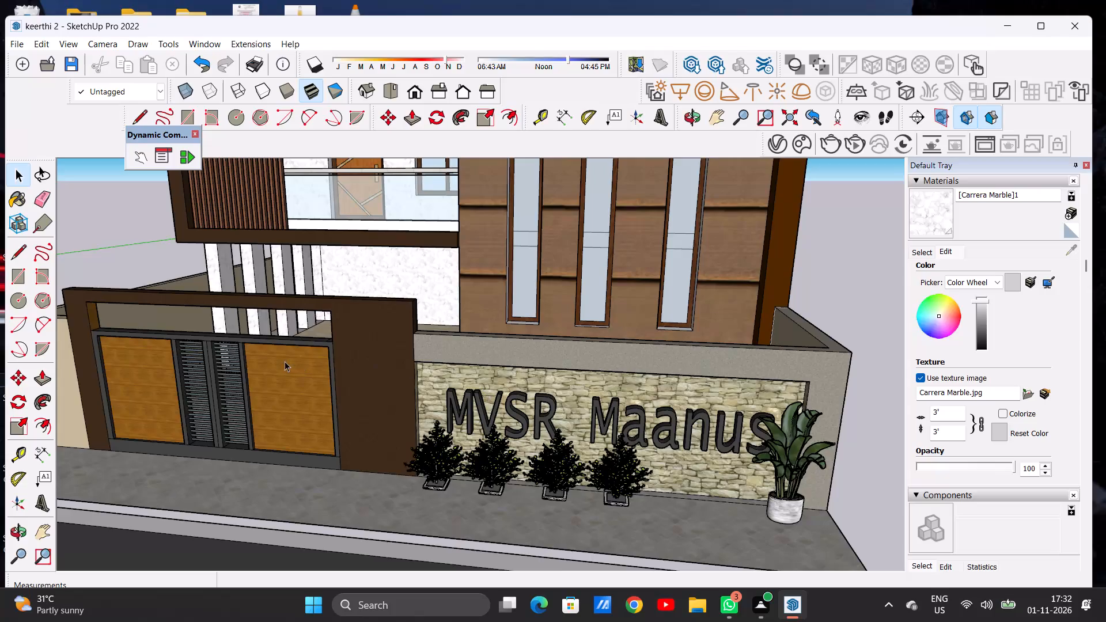
Examine the front gate, compound wall and driveway from several angles, together with the whole front elevation.
{"action": "scroll", "coordinate": [291, 396], "scroll_direction": "down", "scroll_amount": 5}
{"action": "scroll", "coordinate": [343, 426], "scroll_direction": "down", "scroll_amount": 12}
{"action": "scroll", "coordinate": [259, 401], "scroll_direction": "up", "scroll_amount": 13}
{"action": "scroll", "coordinate": [362, 379], "scroll_direction": "up", "scroll_amount": 3}
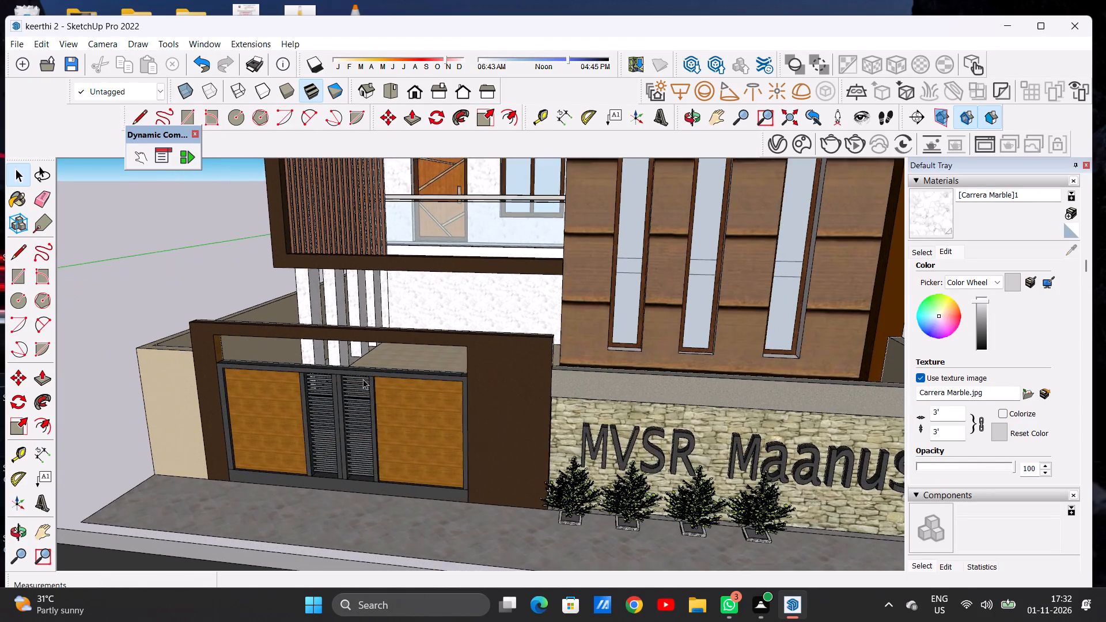
{"action": "scroll", "coordinate": [363, 379], "scroll_direction": "up", "scroll_amount": 2}
{"action": "scroll", "coordinate": [363, 379], "scroll_direction": "down", "scroll_amount": 1}
{"action": "scroll", "coordinate": [363, 379], "scroll_direction": "up", "scroll_amount": 1}
{"action": "middle_click_drag", "start_coordinate": [398, 373], "coordinate": [142, 406]}
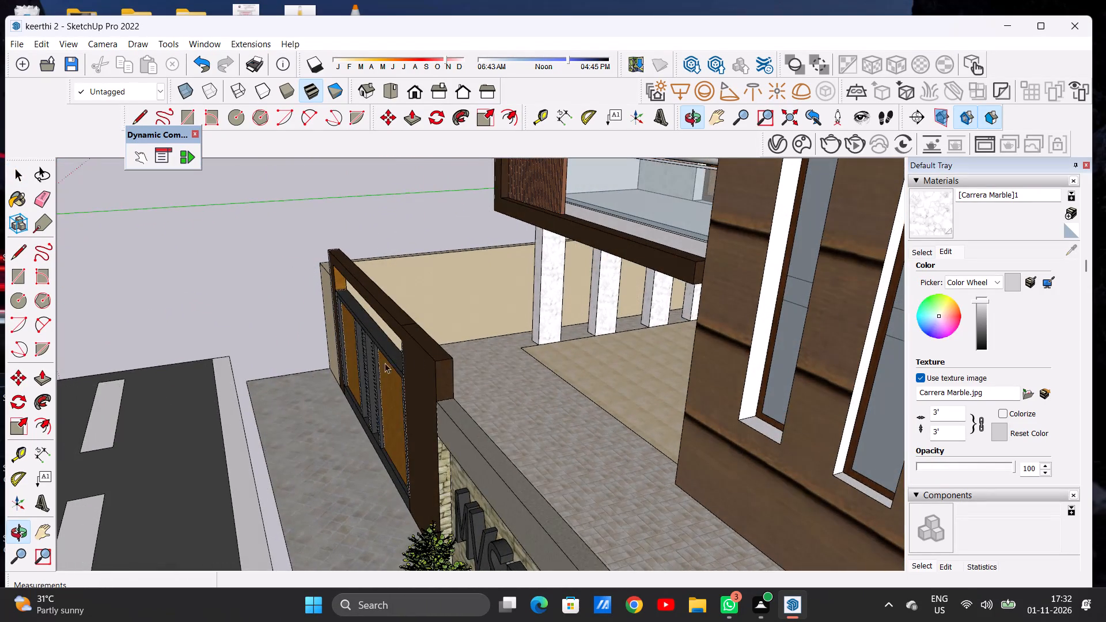
{"action": "middle_click_drag", "start_coordinate": [445, 353], "coordinate": [392, 354]}
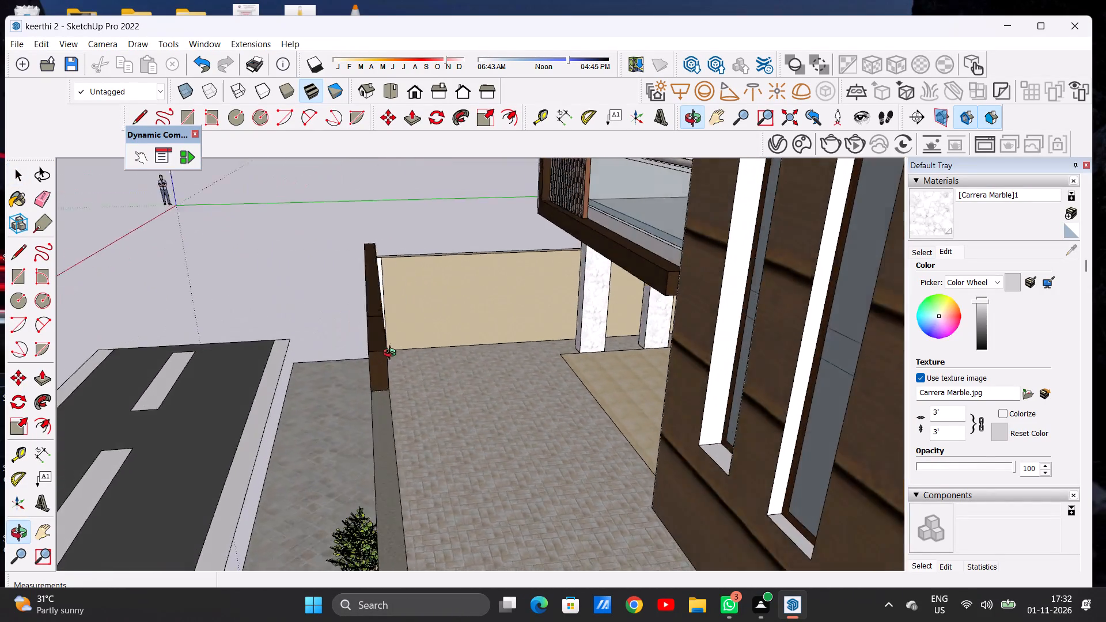
{"action": "middle_click_drag", "start_coordinate": [392, 354], "coordinate": [531, 337]}
{"action": "scroll", "coordinate": [422, 361], "scroll_direction": "down", "scroll_amount": 8}
{"action": "scroll", "coordinate": [350, 386], "scroll_direction": "down", "scroll_amount": 17}
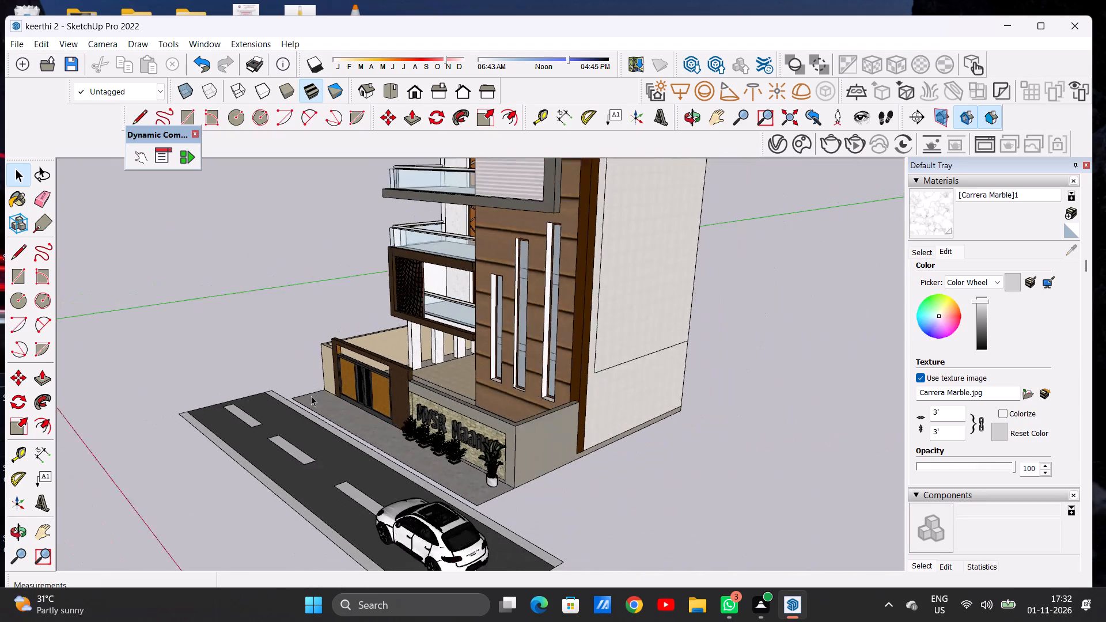
{"action": "middle_click_drag", "start_coordinate": [290, 418], "coordinate": [474, 462]}
{"action": "scroll", "coordinate": [348, 409], "scroll_direction": "down", "scroll_amount": 8}
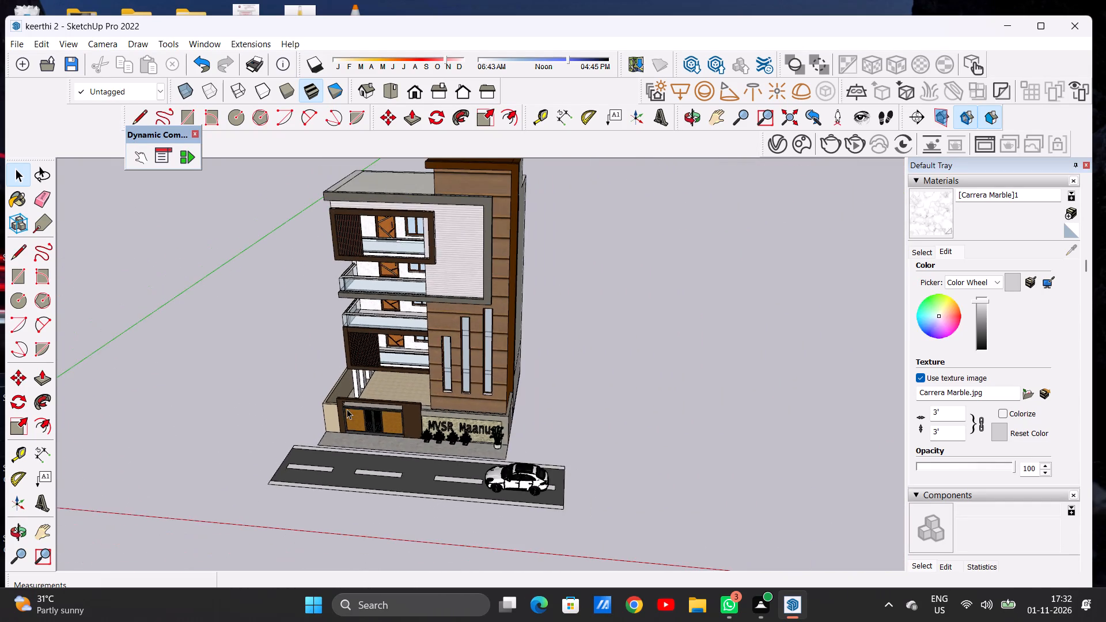
{"action": "middle_click_drag", "start_coordinate": [345, 408], "coordinate": [410, 481]}
{"action": "scroll", "coordinate": [415, 460], "scroll_direction": "up", "scroll_amount": 10}
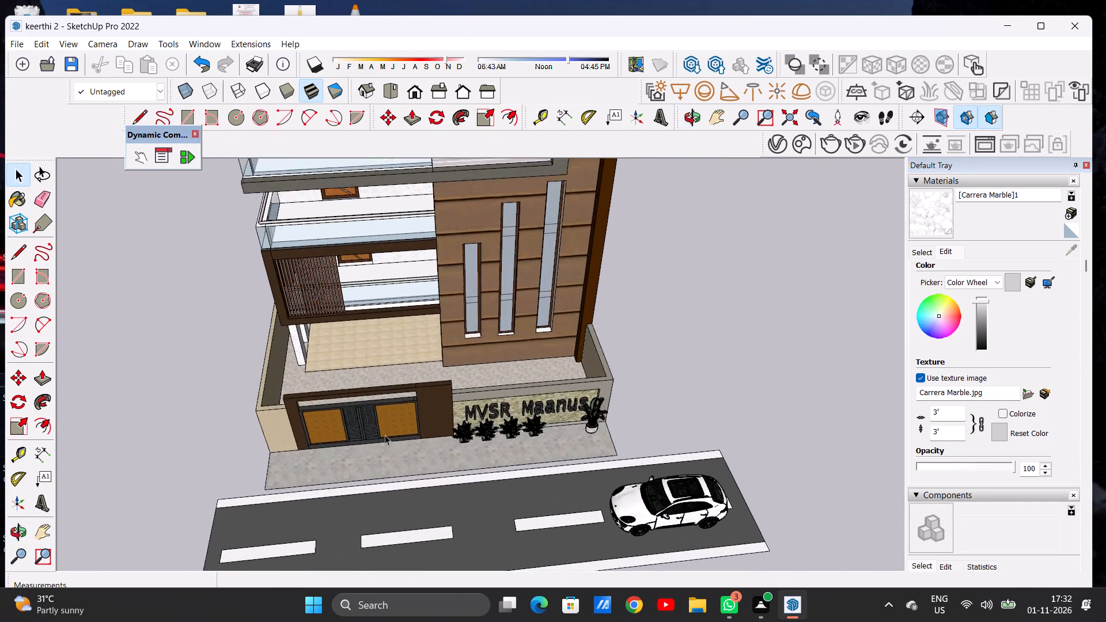
{"action": "scroll", "coordinate": [385, 435], "scroll_direction": "up", "scroll_amount": 10}
{"action": "middle_click_drag", "start_coordinate": [377, 431], "coordinate": [369, 309]}
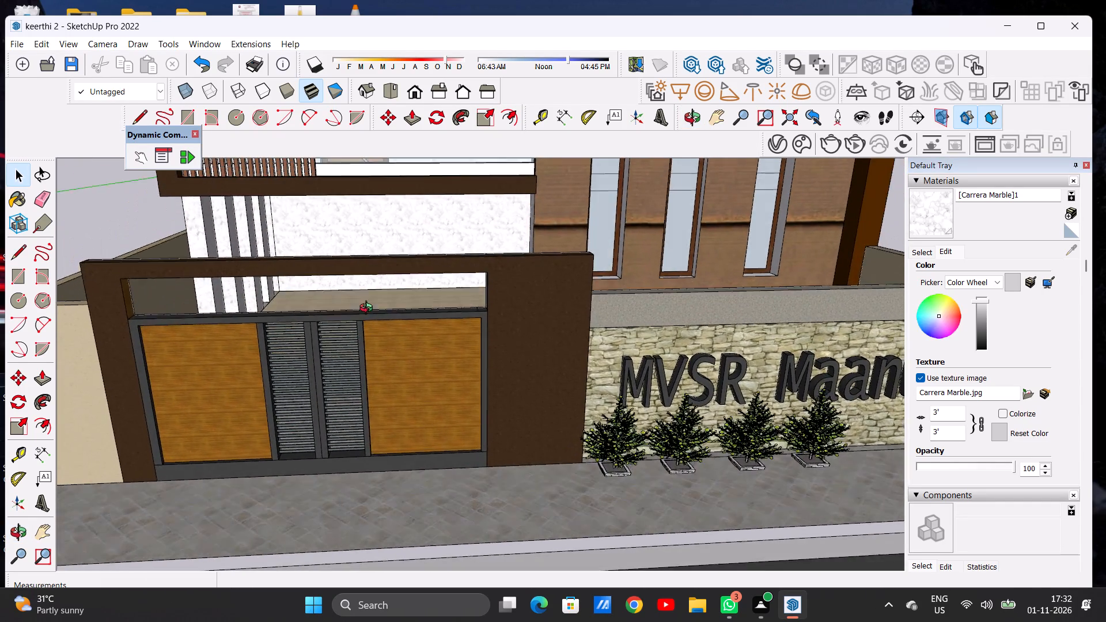
{"action": "middle_click_drag", "start_coordinate": [369, 309], "coordinate": [360, 290]}
{"action": "scroll", "coordinate": [340, 370], "scroll_direction": "up", "scroll_amount": 6}
{"action": "scroll", "coordinate": [340, 370], "scroll_direction": "down", "scroll_amount": 4}
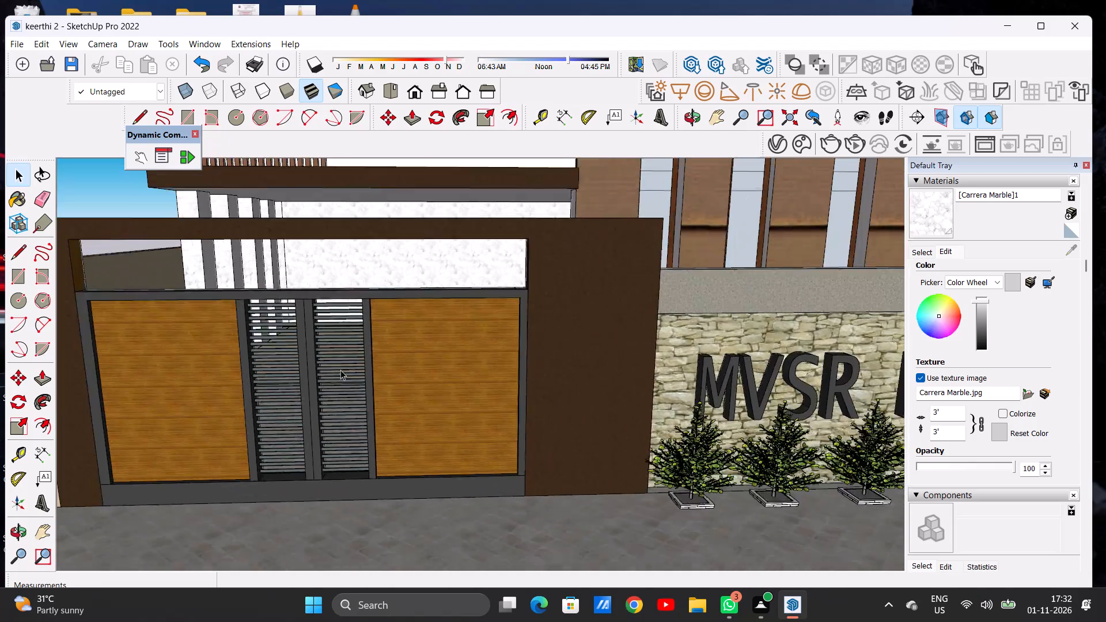
{"action": "scroll", "coordinate": [340, 370], "scroll_direction": "down", "scroll_amount": 14}
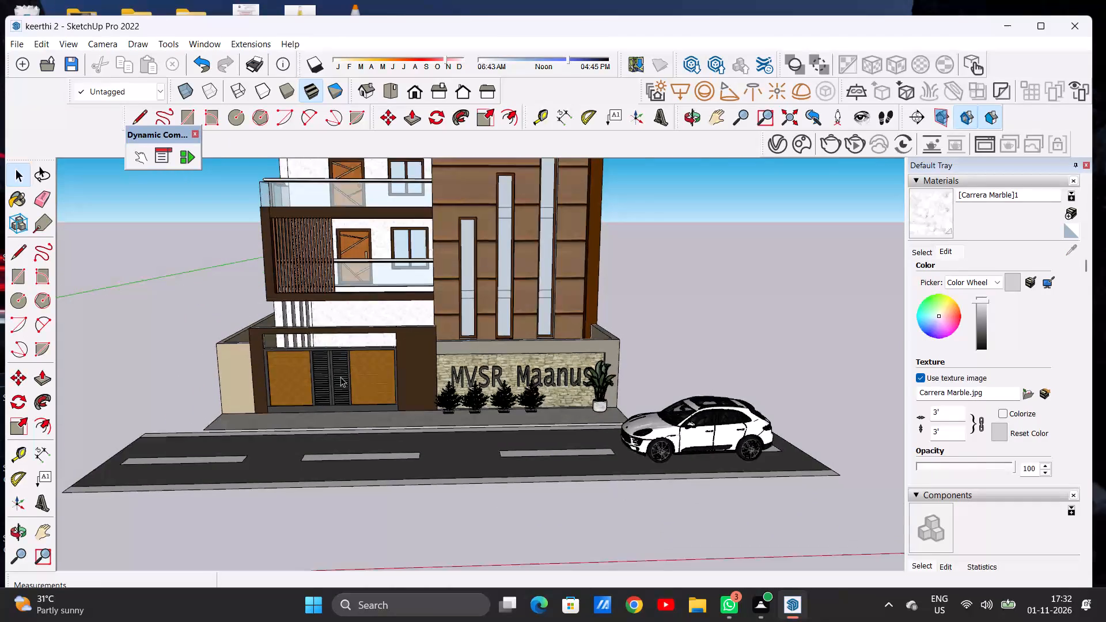
{"action": "scroll", "coordinate": [340, 377], "scroll_direction": "down", "scroll_amount": 14}
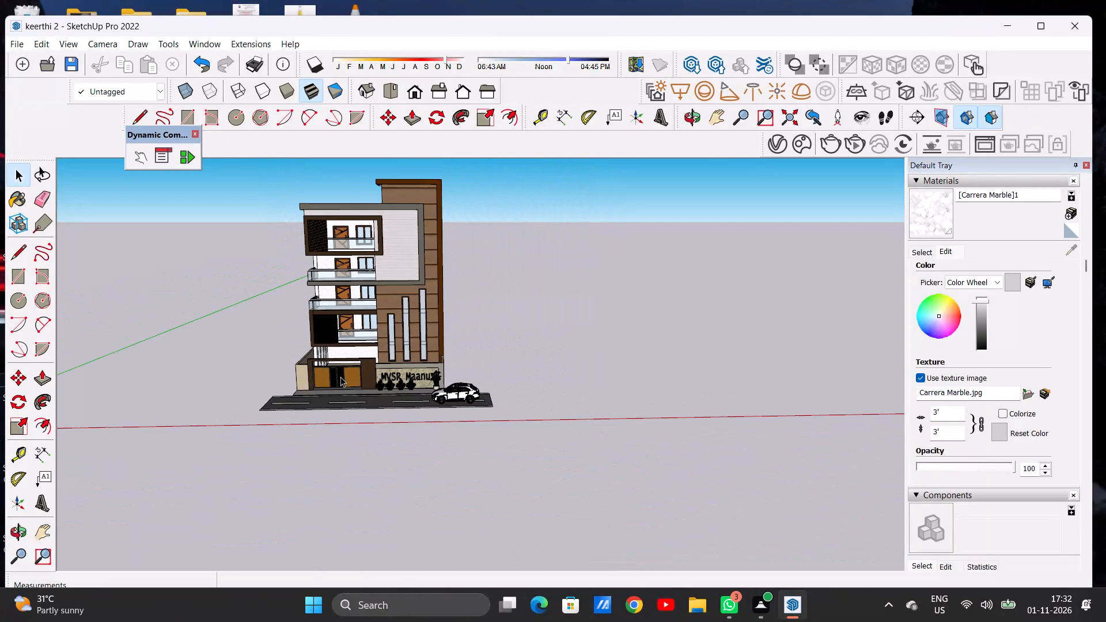
Inspect the top framed balcony with its wooden slats, glass railing, door and window up close.
{"action": "scroll", "coordinate": [323, 242], "scroll_direction": "up", "scroll_amount": 2}
{"action": "scroll", "coordinate": [322, 241], "scroll_direction": "down", "scroll_amount": 1}
{"action": "scroll", "coordinate": [322, 241], "scroll_direction": "up", "scroll_amount": 16}
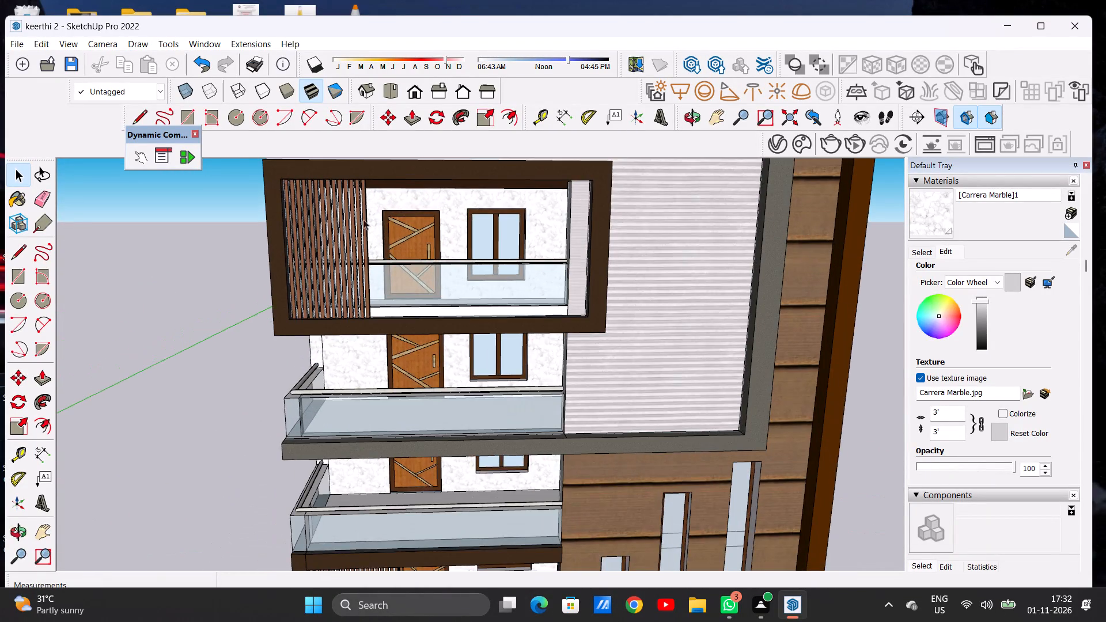
{"action": "middle_click_drag", "start_coordinate": [389, 215], "coordinate": [209, 265]}
{"action": "scroll", "coordinate": [369, 250], "scroll_direction": "up", "scroll_amount": 7}
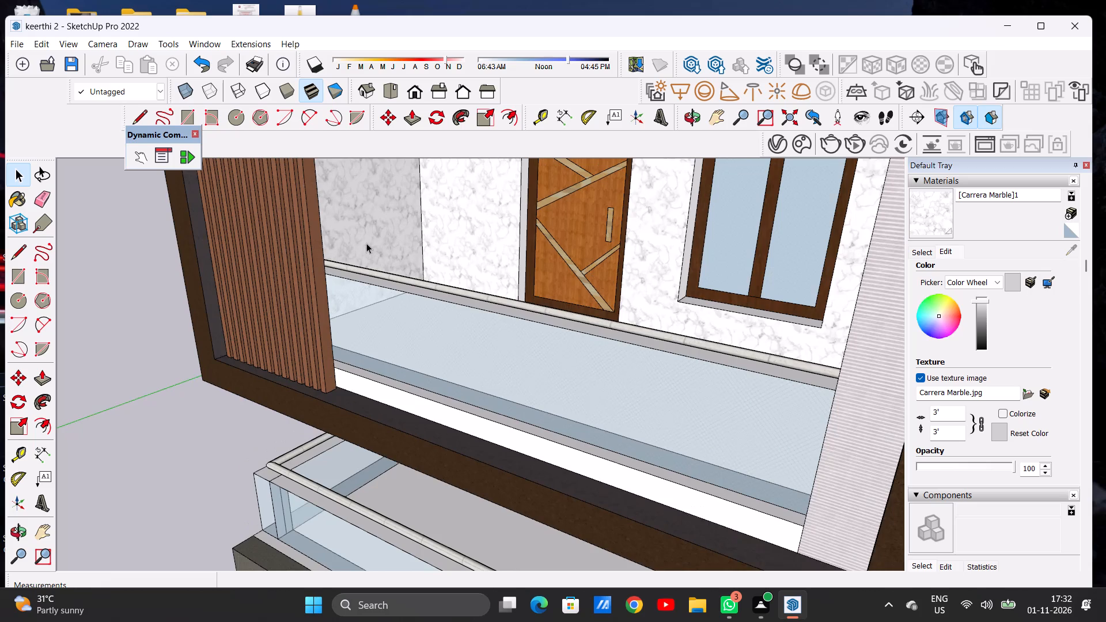
{"action": "middle_click_drag", "start_coordinate": [320, 243], "coordinate": [486, 242]}
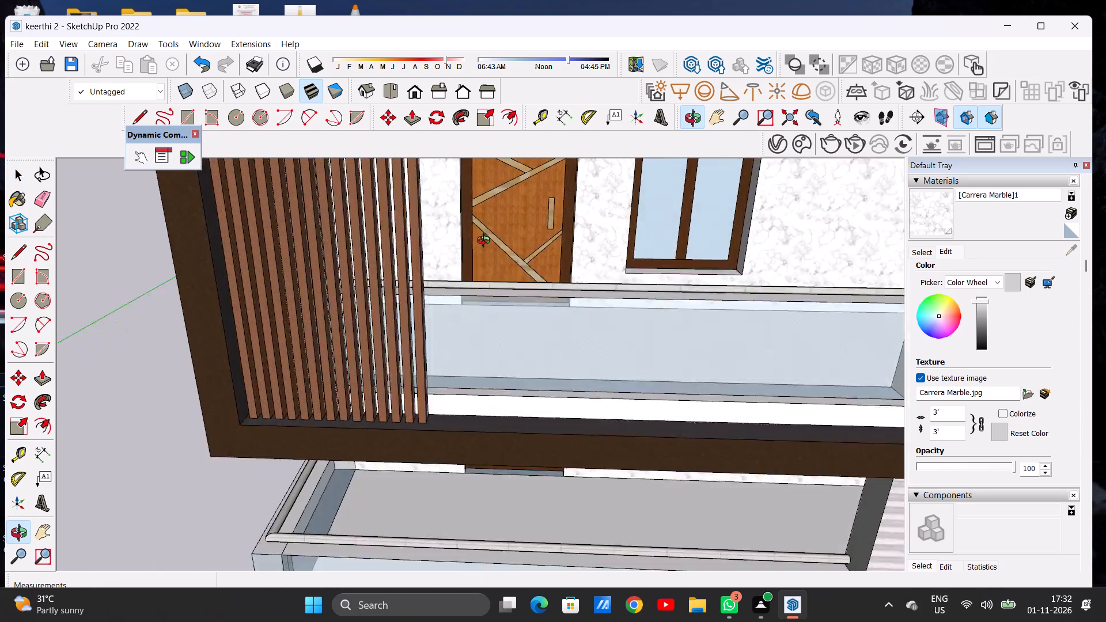
{"action": "middle_click_drag", "start_coordinate": [486, 242], "coordinate": [493, 240]}
{"action": "scroll", "coordinate": [384, 283], "scroll_direction": "down", "scroll_amount": 10}
{"action": "scroll", "coordinate": [373, 274], "scroll_direction": "down", "scroll_amount": 11}
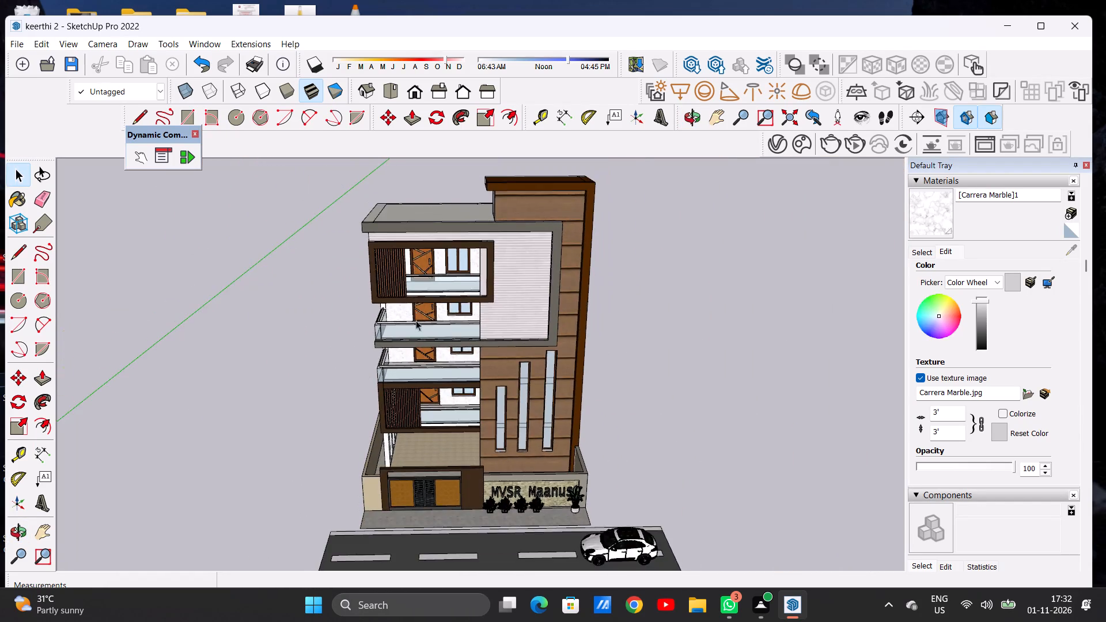
Inspect the middle-floor balconies, checking the door and window openings in the marble wall.
{"action": "scroll", "coordinate": [416, 339], "scroll_direction": "up", "scroll_amount": 6}
{"action": "scroll", "coordinate": [416, 339], "scroll_direction": "down", "scroll_amount": 1}
{"action": "scroll", "coordinate": [416, 339], "scroll_direction": "up", "scroll_amount": 7}
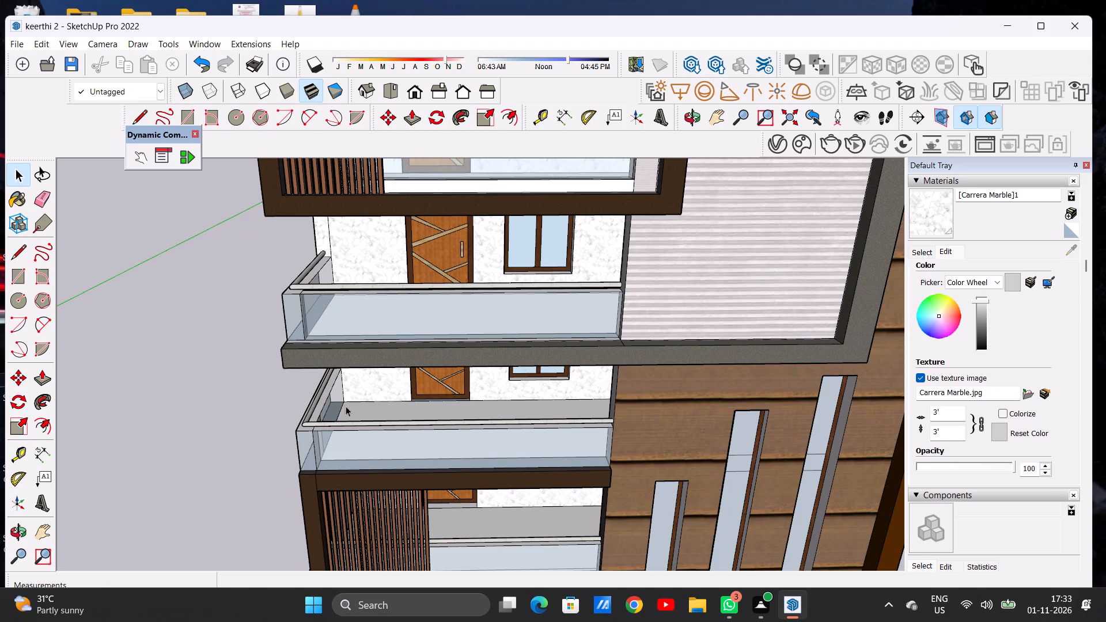
{"action": "scroll", "coordinate": [342, 391], "scroll_direction": "down", "scroll_amount": 4}
{"action": "scroll", "coordinate": [342, 391], "scroll_direction": "up", "scroll_amount": 1}
{"action": "scroll", "coordinate": [342, 391], "scroll_direction": "down", "scroll_amount": 1}
{"action": "scroll", "coordinate": [341, 391], "scroll_direction": "up", "scroll_amount": 1}
{"action": "scroll", "coordinate": [339, 390], "scroll_direction": "down", "scroll_amount": 4}
{"action": "scroll", "coordinate": [339, 392], "scroll_direction": "up", "scroll_amount": 2}
{"action": "scroll", "coordinate": [340, 392], "scroll_direction": "down", "scroll_amount": 6}
{"action": "scroll", "coordinate": [397, 432], "scroll_direction": "up", "scroll_amount": 4}
{"action": "scroll", "coordinate": [397, 434], "scroll_direction": "down", "scroll_amount": 1}
{"action": "scroll", "coordinate": [397, 434], "scroll_direction": "up", "scroll_amount": 5}
{"action": "scroll", "coordinate": [385, 350], "scroll_direction": "down", "scroll_amount": 1}
{"action": "scroll", "coordinate": [385, 350], "scroll_direction": "up", "scroll_amount": 6}
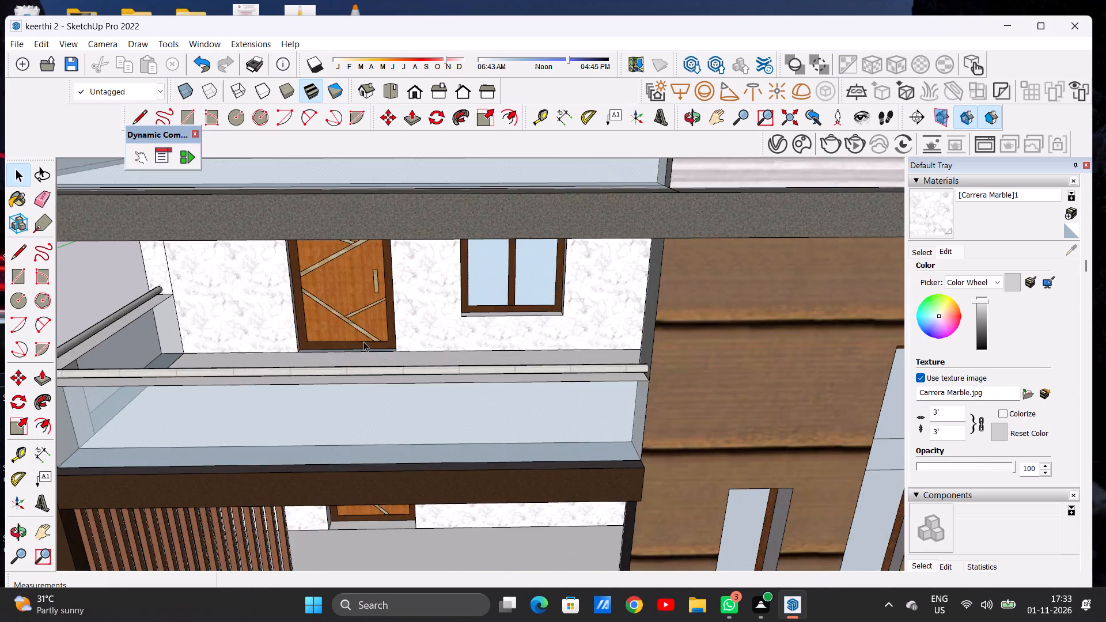
{"action": "scroll", "coordinate": [355, 335], "scroll_direction": "up", "scroll_amount": 9}
{"action": "middle_click_drag", "start_coordinate": [339, 317], "coordinate": [334, 307]}
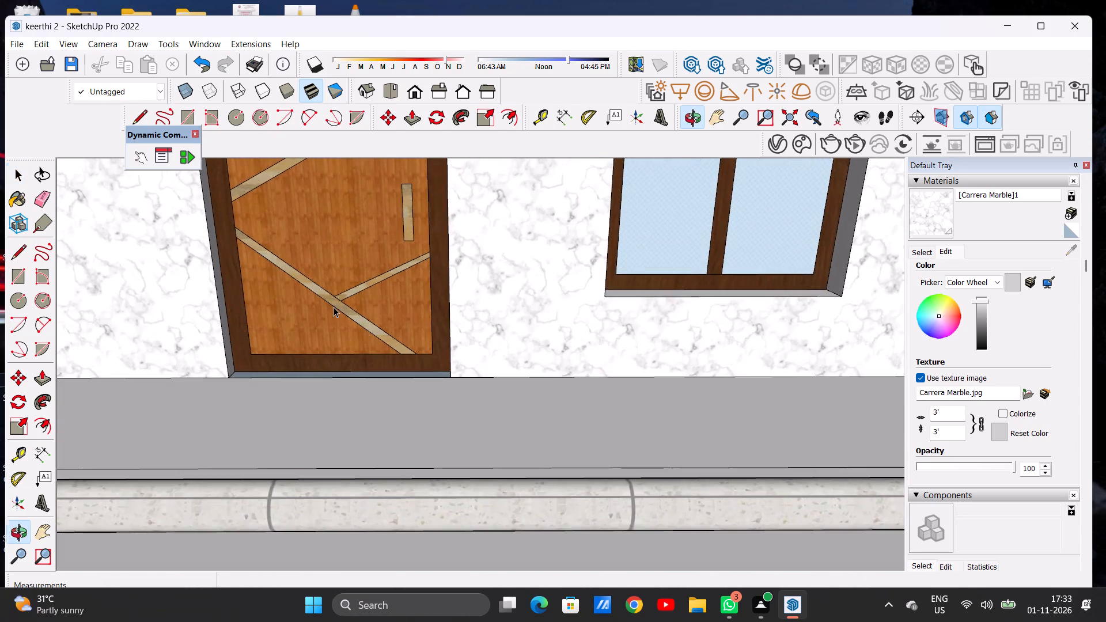
{"action": "scroll", "coordinate": [334, 307], "scroll_direction": "down", "scroll_amount": 20}
{"action": "scroll", "coordinate": [334, 307], "scroll_direction": "down", "scroll_amount": 9}
{"action": "scroll", "coordinate": [343, 380], "scroll_direction": "up", "scroll_amount": 6}
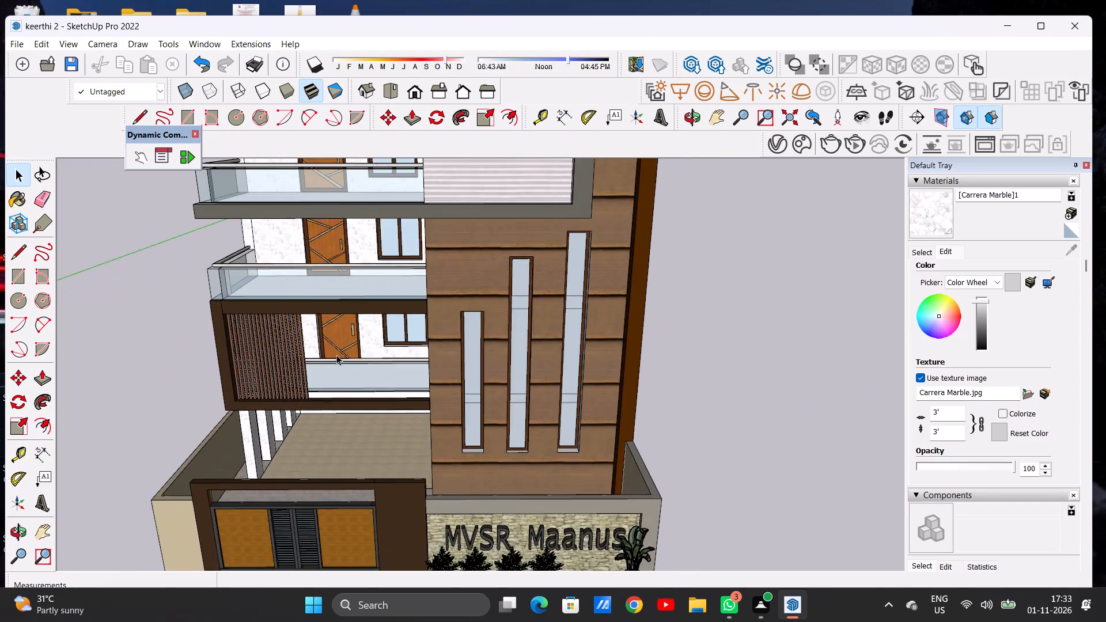
Paint the side and bottom reveals of the lower slatted balcony's door opening with Quartz Light Brown from Synthetic Surfaces.
{"action": "scroll", "coordinate": [336, 355], "scroll_direction": "down", "scroll_amount": 1}
{"action": "scroll", "coordinate": [336, 355], "scroll_direction": "up", "scroll_amount": 17}
{"action": "scroll", "coordinate": [336, 332], "scroll_direction": "down", "scroll_amount": 1}
{"action": "scroll", "coordinate": [336, 332], "scroll_direction": "up", "scroll_amount": 1}
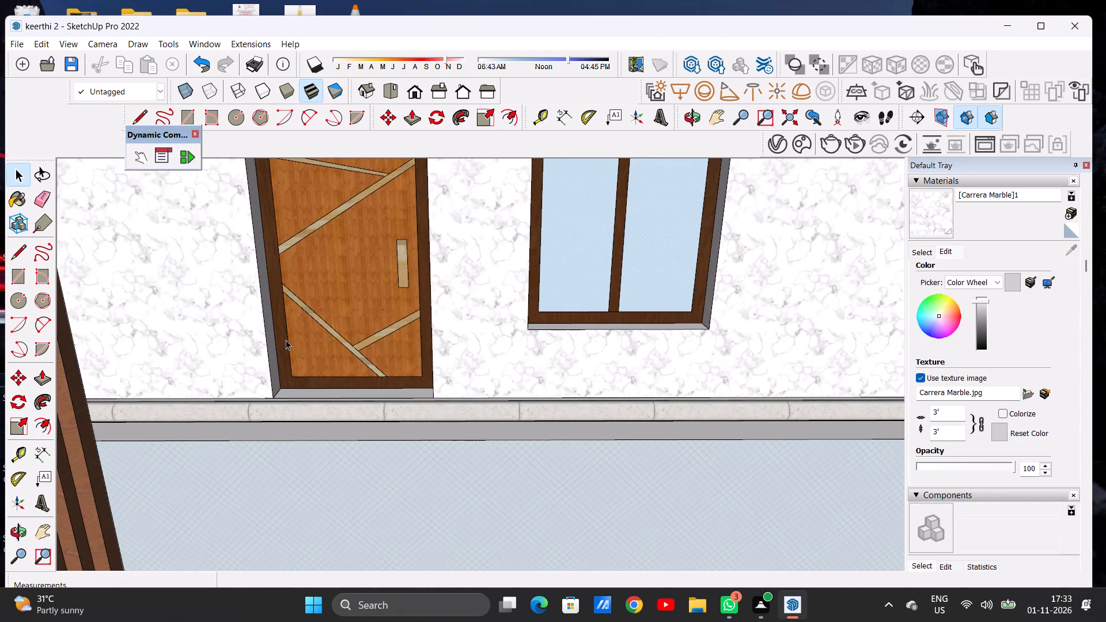
{"action": "left_click", "coordinate": [913, 251]}
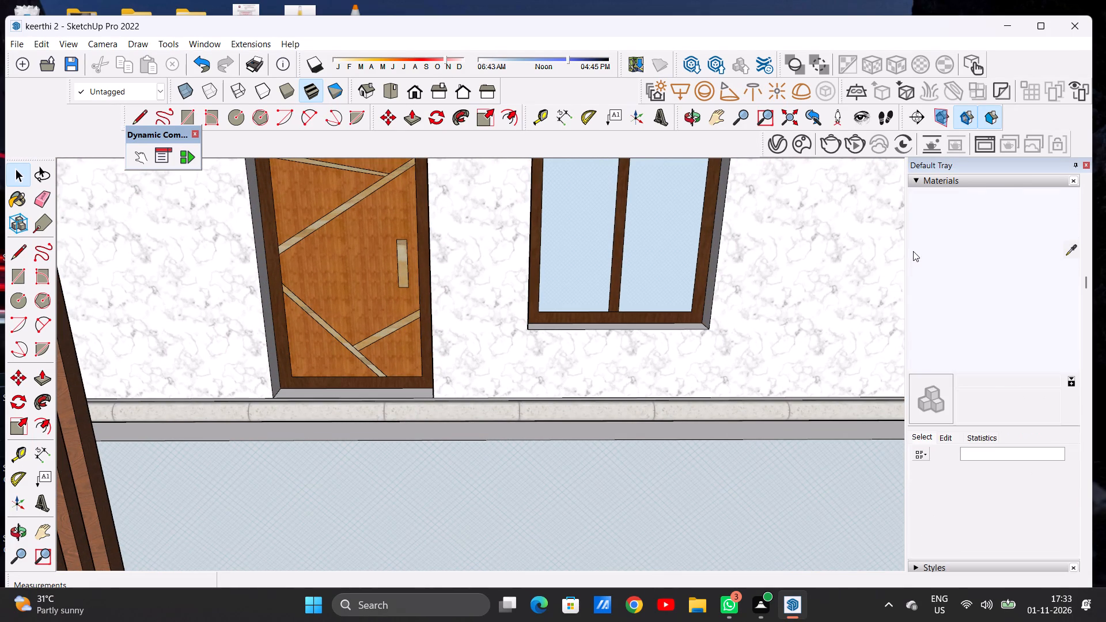
{"action": "left_click", "coordinate": [981, 271]}
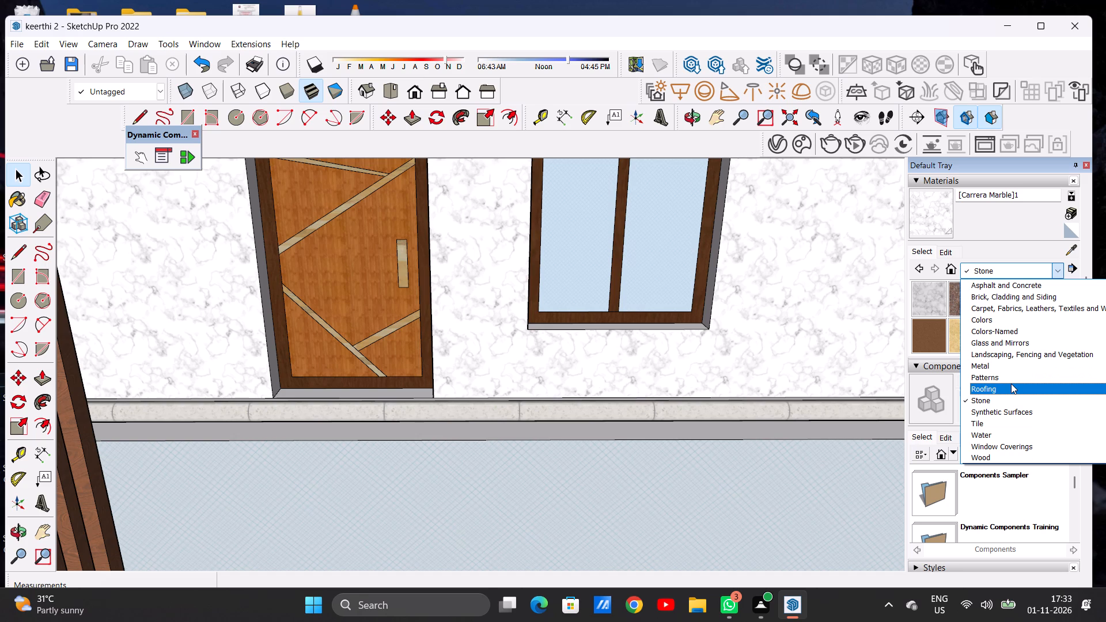
{"action": "left_click", "coordinate": [993, 416]}
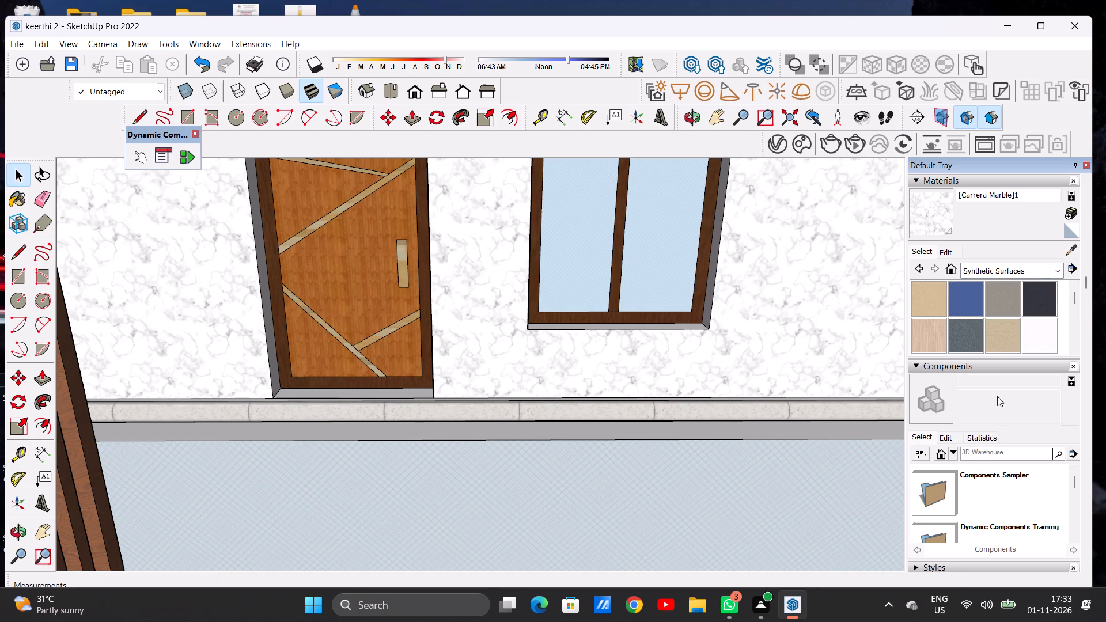
{"action": "left_click", "coordinate": [999, 345]}
{"action": "scroll", "coordinate": [306, 331], "scroll_direction": "up", "scroll_amount": 1}
{"action": "scroll", "coordinate": [306, 331], "scroll_direction": "down", "scroll_amount": 1}
{"action": "scroll", "coordinate": [306, 331], "scroll_direction": "up", "scroll_amount": 1}
{"action": "scroll", "coordinate": [304, 332], "scroll_direction": "down", "scroll_amount": 1}
{"action": "scroll", "coordinate": [301, 334], "scroll_direction": "up", "scroll_amount": 2}
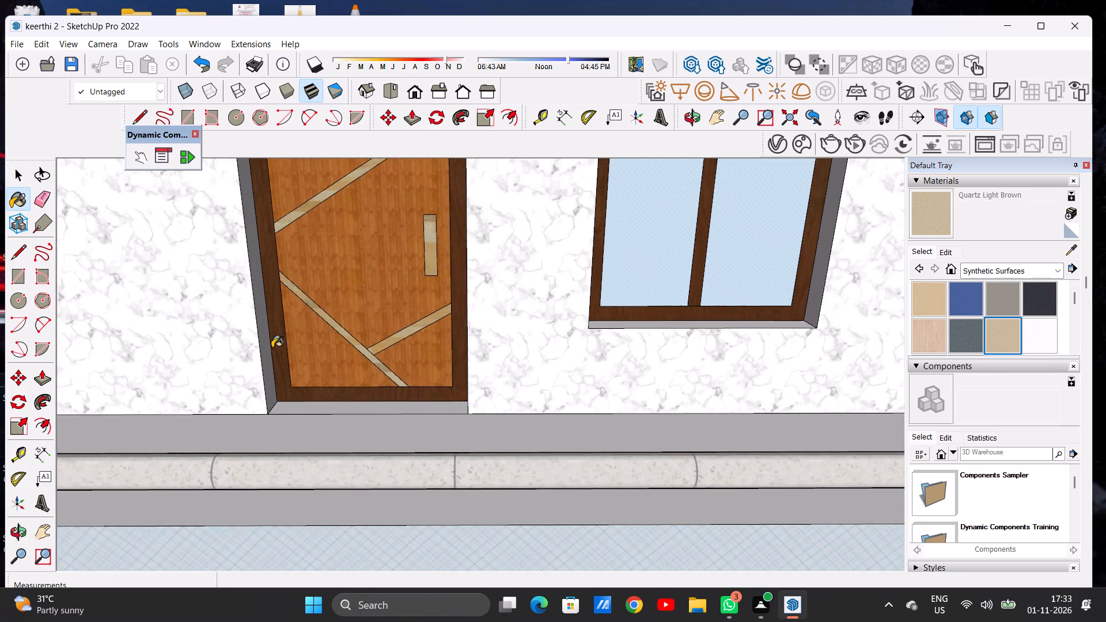
{"action": "scroll", "coordinate": [272, 349], "scroll_direction": "up", "scroll_amount": 7}
{"action": "scroll", "coordinate": [273, 377], "scroll_direction": "down", "scroll_amount": 1}
{"action": "scroll", "coordinate": [273, 377], "scroll_direction": "up", "scroll_amount": 2}
{"action": "left_click", "coordinate": [265, 384]}
{"action": "left_click", "coordinate": [341, 453]}
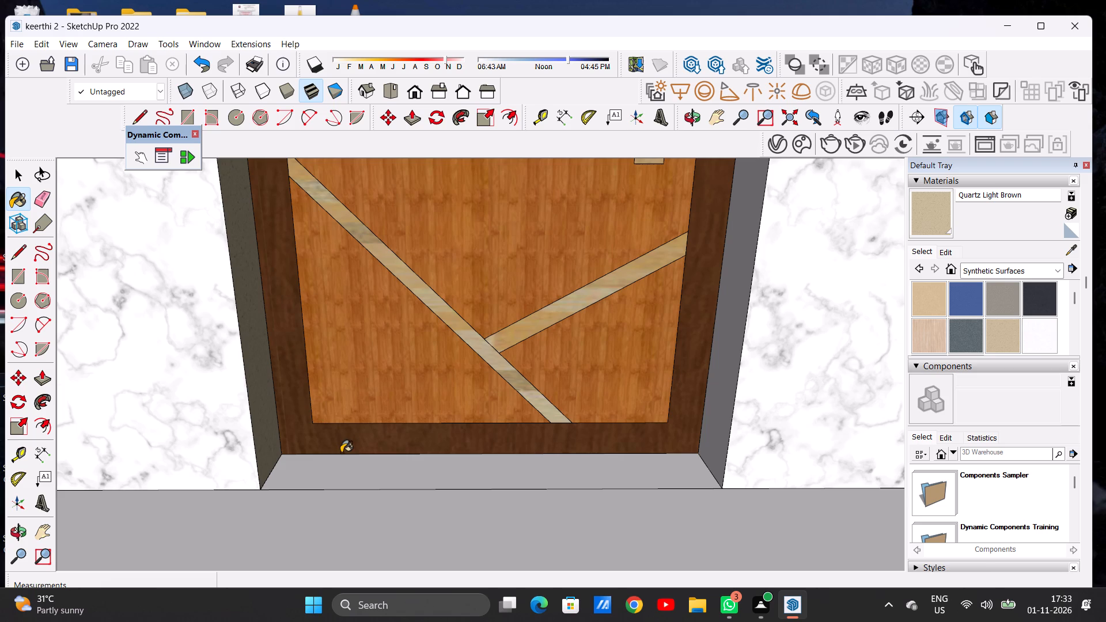
{"action": "key", "text": "ctrl+z"}
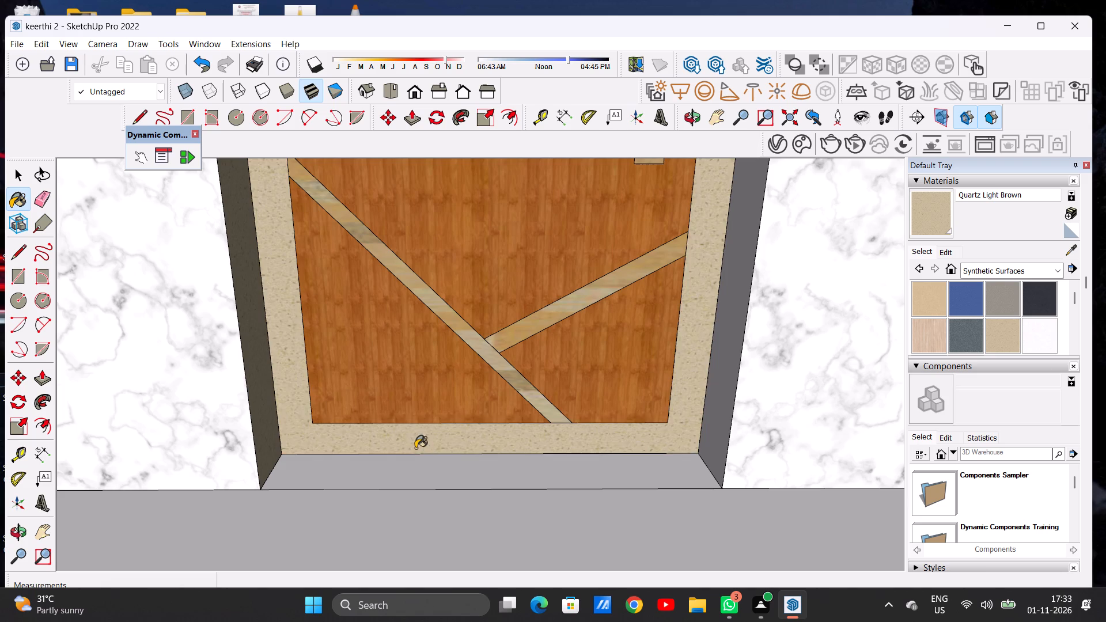
{"action": "left_click", "coordinate": [415, 468]}
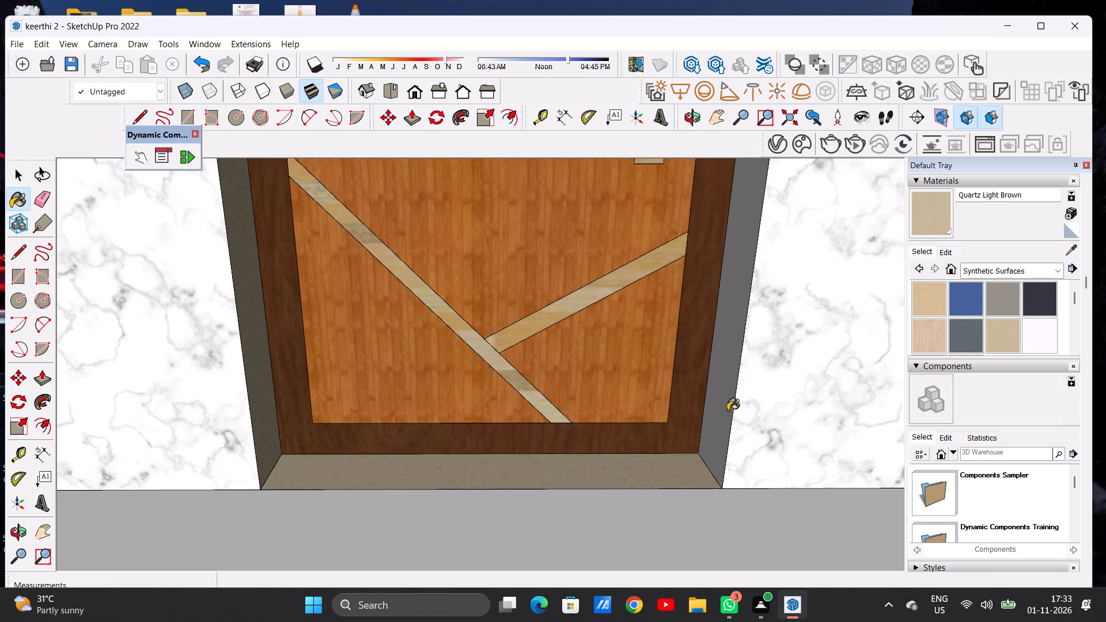
{"action": "left_click", "coordinate": [728, 411]}
Paint the top reveal of the same door opening with Quartz Light Brown.
{"action": "scroll", "coordinate": [562, 459], "scroll_direction": "down", "scroll_amount": 5}
{"action": "scroll", "coordinate": [471, 464], "scroll_direction": "down", "scroll_amount": 12}
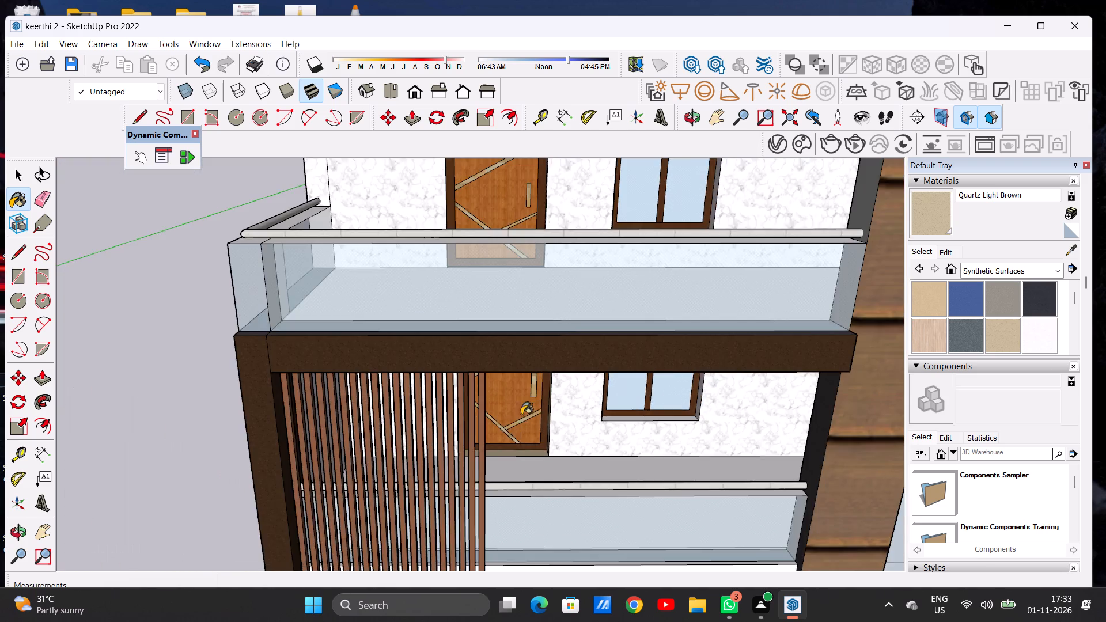
{"action": "middle_click_drag", "start_coordinate": [521, 415], "coordinate": [472, 337]}
{"action": "scroll", "coordinate": [543, 346], "scroll_direction": "up", "scroll_amount": 1}
{"action": "scroll", "coordinate": [543, 346], "scroll_direction": "down", "scroll_amount": 1}
{"action": "scroll", "coordinate": [543, 346], "scroll_direction": "up", "scroll_amount": 1}
{"action": "scroll", "coordinate": [543, 346], "scroll_direction": "down", "scroll_amount": 1}
{"action": "scroll", "coordinate": [543, 346], "scroll_direction": "up", "scroll_amount": 3}
{"action": "scroll", "coordinate": [533, 344], "scroll_direction": "down", "scroll_amount": 1}
{"action": "scroll", "coordinate": [533, 344], "scroll_direction": "up", "scroll_amount": 8}
{"action": "scroll", "coordinate": [523, 348], "scroll_direction": "down", "scroll_amount": 1}
{"action": "scroll", "coordinate": [523, 348], "scroll_direction": "up", "scroll_amount": 3}
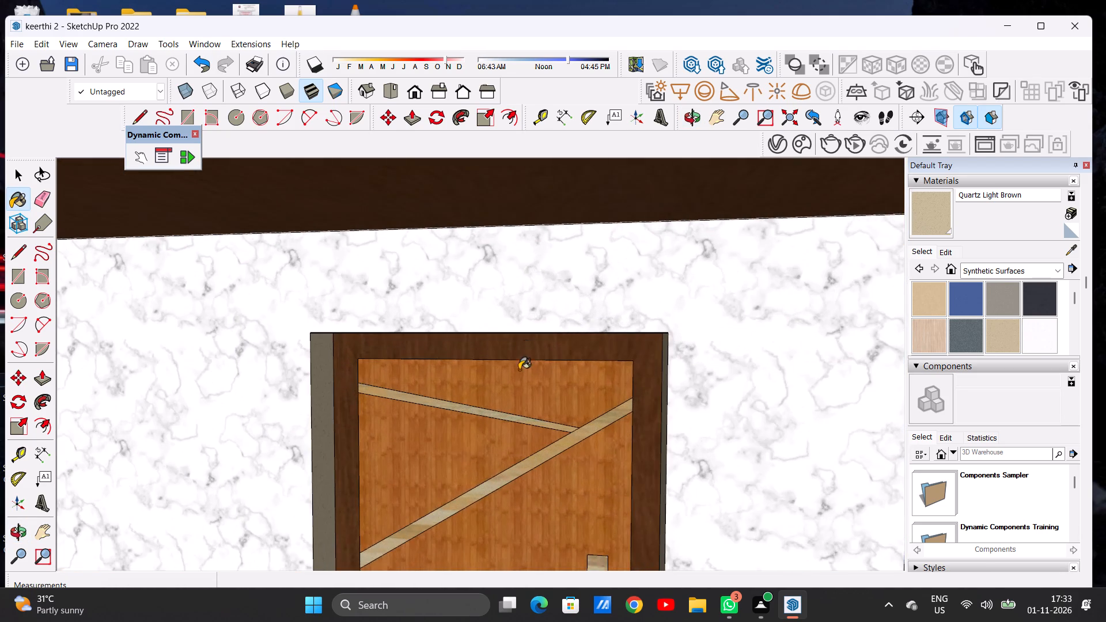
{"action": "middle_click_drag", "start_coordinate": [520, 375], "coordinate": [502, 316]}
{"action": "scroll", "coordinate": [516, 327], "scroll_direction": "up", "scroll_amount": 5}
{"action": "left_click", "coordinate": [509, 318]}
Paint the bottom reveal and the door-side reveal of the adjacent window opening with Quartz Light Brown.
{"action": "scroll", "coordinate": [508, 327], "scroll_direction": "down", "scroll_amount": 14}
{"action": "scroll", "coordinate": [503, 344], "scroll_direction": "up", "scroll_amount": 2}
{"action": "scroll", "coordinate": [503, 345], "scroll_direction": "down", "scroll_amount": 14}
{"action": "middle_click_drag", "start_coordinate": [562, 355], "coordinate": [567, 452]}
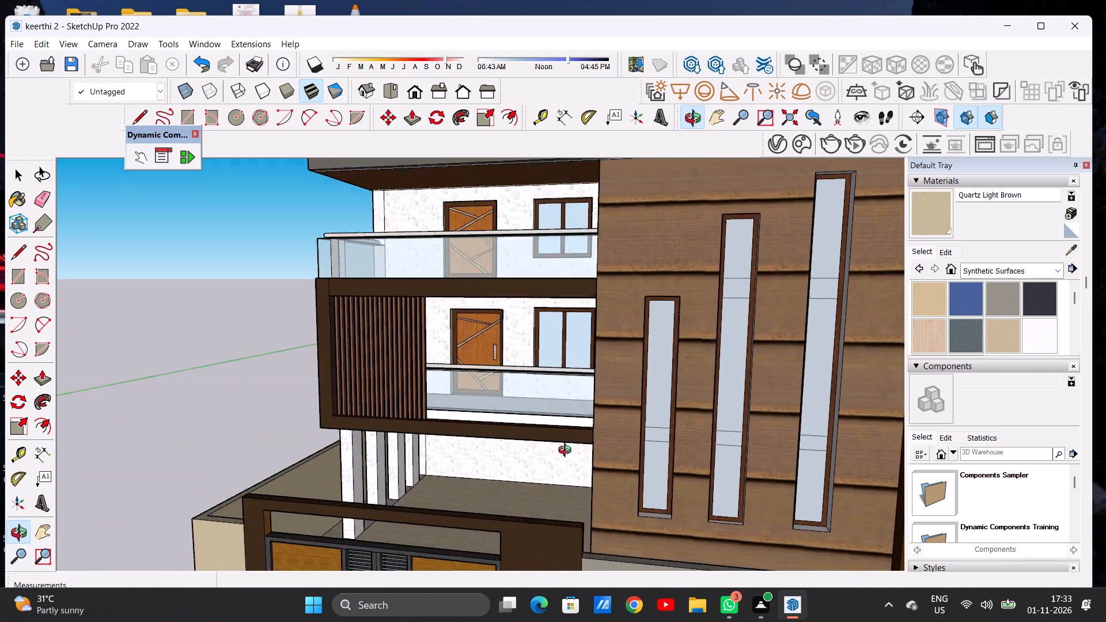
{"action": "middle_click_drag", "start_coordinate": [567, 452], "coordinate": [569, 460]}
{"action": "scroll", "coordinate": [518, 353], "scroll_direction": "up", "scroll_amount": 8}
{"action": "scroll", "coordinate": [567, 340], "scroll_direction": "down", "scroll_amount": 1}
{"action": "scroll", "coordinate": [567, 340], "scroll_direction": "up", "scroll_amount": 2}
{"action": "scroll", "coordinate": [567, 340], "scroll_direction": "down", "scroll_amount": 1}
{"action": "scroll", "coordinate": [567, 340], "scroll_direction": "up", "scroll_amount": 3}
{"action": "scroll", "coordinate": [565, 355], "scroll_direction": "down", "scroll_amount": 1}
{"action": "scroll", "coordinate": [565, 355], "scroll_direction": "up", "scroll_amount": 5}
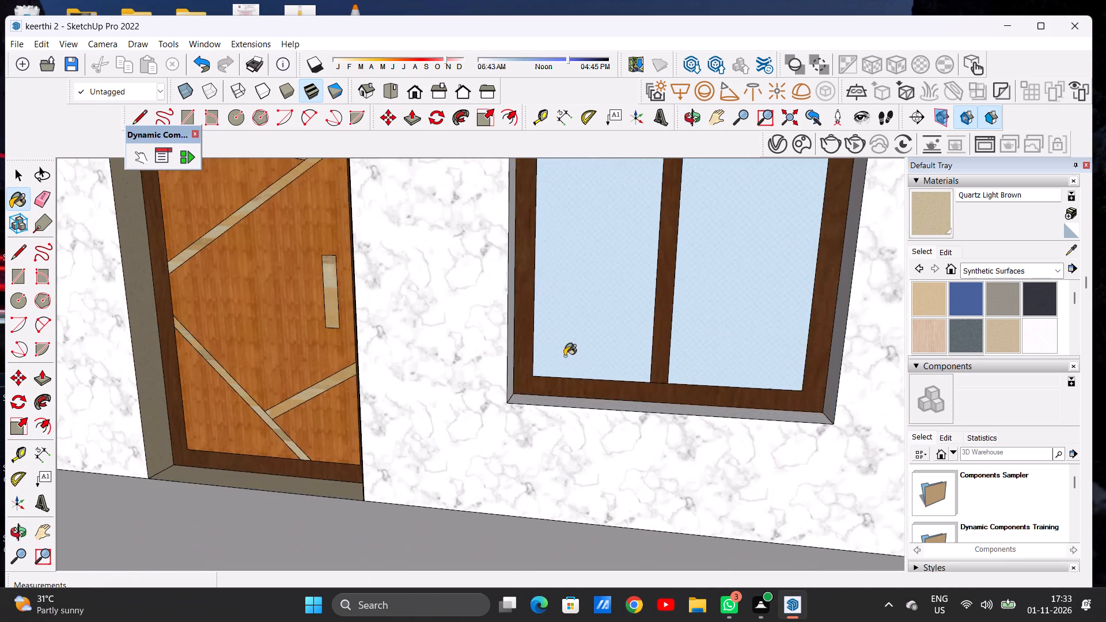
{"action": "middle_click_drag", "start_coordinate": [552, 357], "coordinate": [499, 397]}
{"action": "scroll", "coordinate": [499, 397], "scroll_direction": "up", "scroll_amount": 1}
{"action": "scroll", "coordinate": [499, 397], "scroll_direction": "down", "scroll_amount": 1}
{"action": "scroll", "coordinate": [499, 397], "scroll_direction": "up", "scroll_amount": 1}
{"action": "scroll", "coordinate": [499, 397], "scroll_direction": "down", "scroll_amount": 1}
{"action": "scroll", "coordinate": [499, 397], "scroll_direction": "up", "scroll_amount": 4}
{"action": "left_click", "coordinate": [489, 434]}
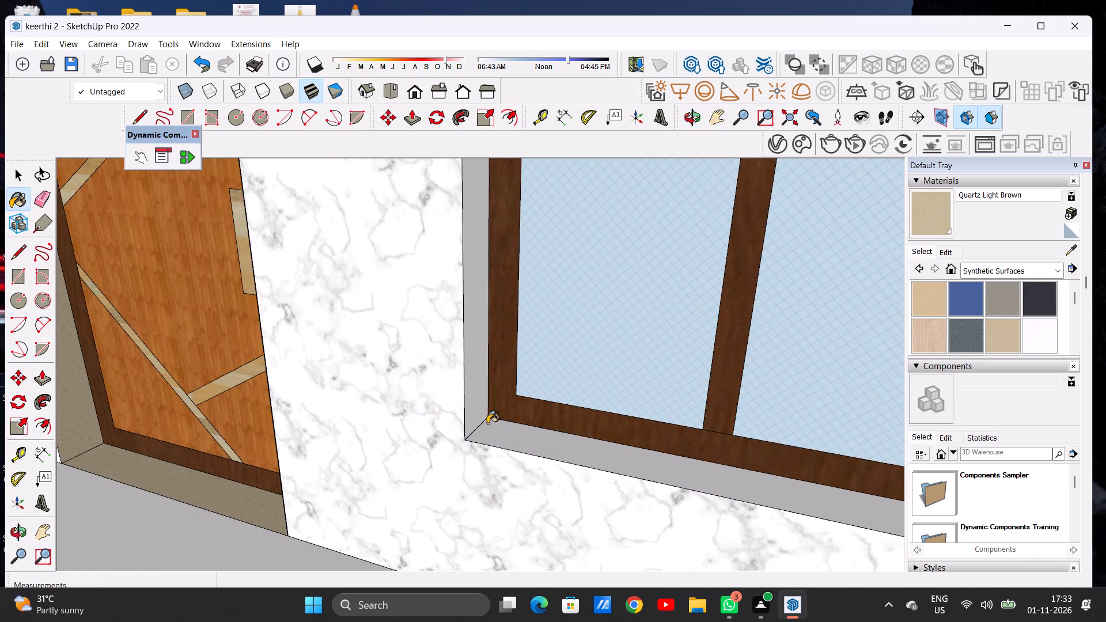
{"action": "left_click", "coordinate": [480, 402]}
Paint the top reveal and the remaining side reveal of that window opening with Quartz Light Brown.
{"action": "scroll", "coordinate": [480, 402], "scroll_direction": "down", "scroll_amount": 13}
{"action": "scroll", "coordinate": [469, 415], "scroll_direction": "up", "scroll_amount": 1}
{"action": "scroll", "coordinate": [469, 415], "scroll_direction": "down", "scroll_amount": 1}
{"action": "middle_click_drag", "start_coordinate": [467, 415], "coordinate": [635, 348]}
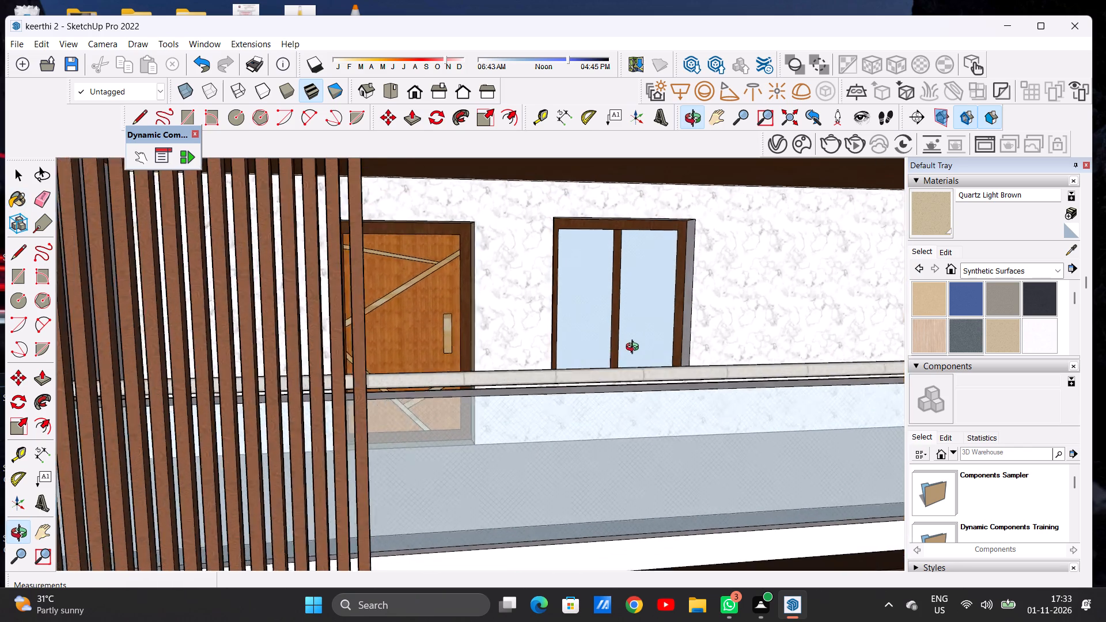
{"action": "middle_click_drag", "start_coordinate": [635, 348], "coordinate": [636, 347]}
{"action": "scroll", "coordinate": [648, 263], "scroll_direction": "up", "scroll_amount": 2}
{"action": "scroll", "coordinate": [648, 263], "scroll_direction": "down", "scroll_amount": 1}
{"action": "scroll", "coordinate": [648, 263], "scroll_direction": "up", "scroll_amount": 8}
{"action": "middle_click_drag", "start_coordinate": [684, 271], "coordinate": [672, 208]}
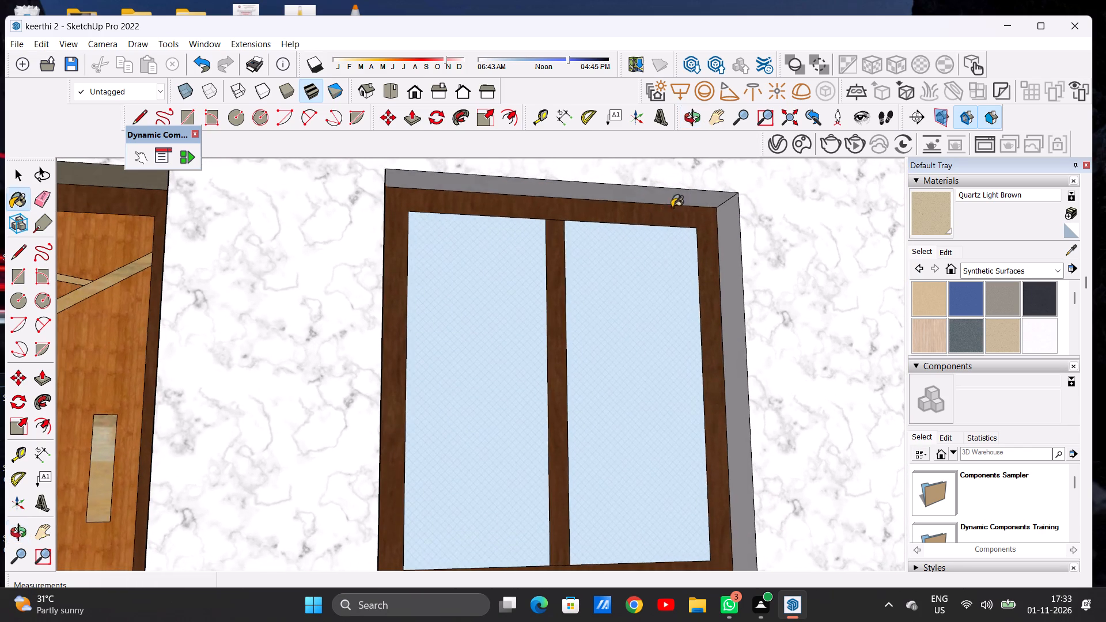
{"action": "left_click", "coordinate": [695, 202]}
{"action": "left_click", "coordinate": [724, 213]}
{"action": "scroll", "coordinate": [635, 313], "scroll_direction": "down", "scroll_amount": 12}
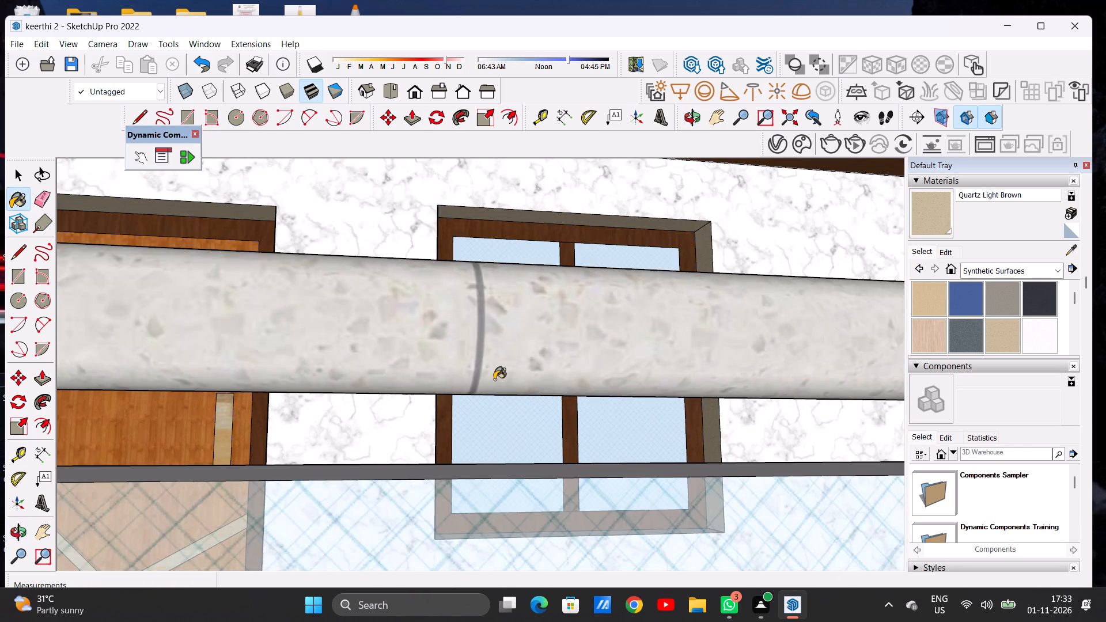
{"action": "scroll", "coordinate": [474, 408], "scroll_direction": "down", "scroll_amount": 6}
{"action": "scroll", "coordinate": [427, 439], "scroll_direction": "up", "scroll_amount": 1}
{"action": "scroll", "coordinate": [427, 439], "scroll_direction": "down", "scroll_amount": 20}
{"action": "scroll", "coordinate": [427, 439], "scroll_direction": "down", "scroll_amount": 5}
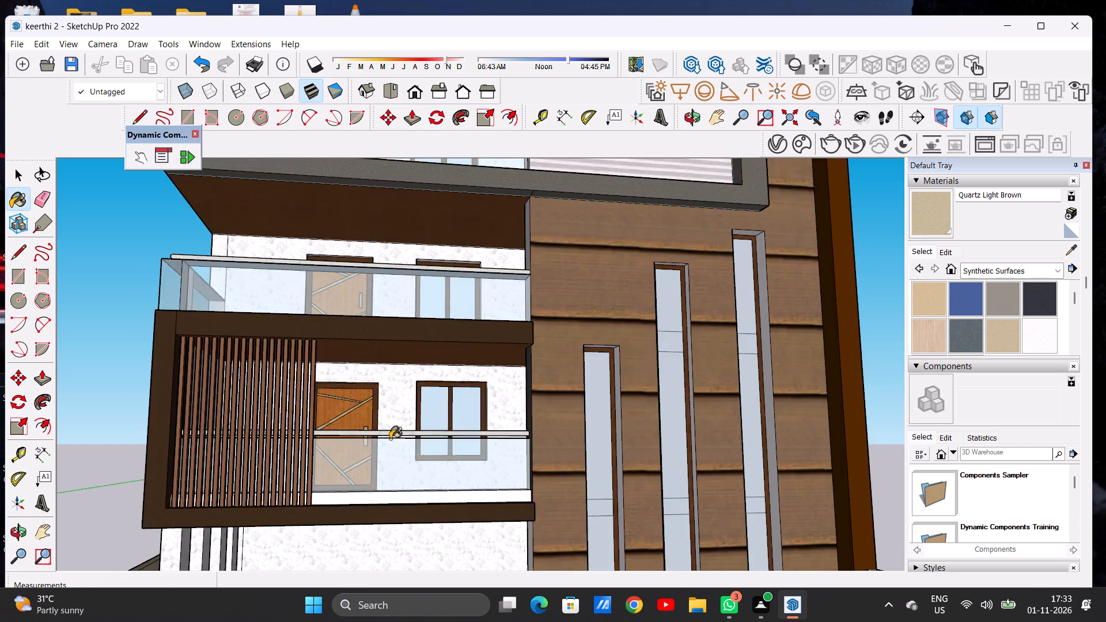
Paint the bottom and both side reveals of the door opening on the glass balcony directly above the lower slatted one with Quartz Light Brown.
{"action": "scroll", "coordinate": [390, 439], "scroll_direction": "down", "scroll_amount": 3}
{"action": "middle_click_drag", "start_coordinate": [404, 337], "coordinate": [391, 426]}
{"action": "scroll", "coordinate": [379, 316], "scroll_direction": "up", "scroll_amount": 5}
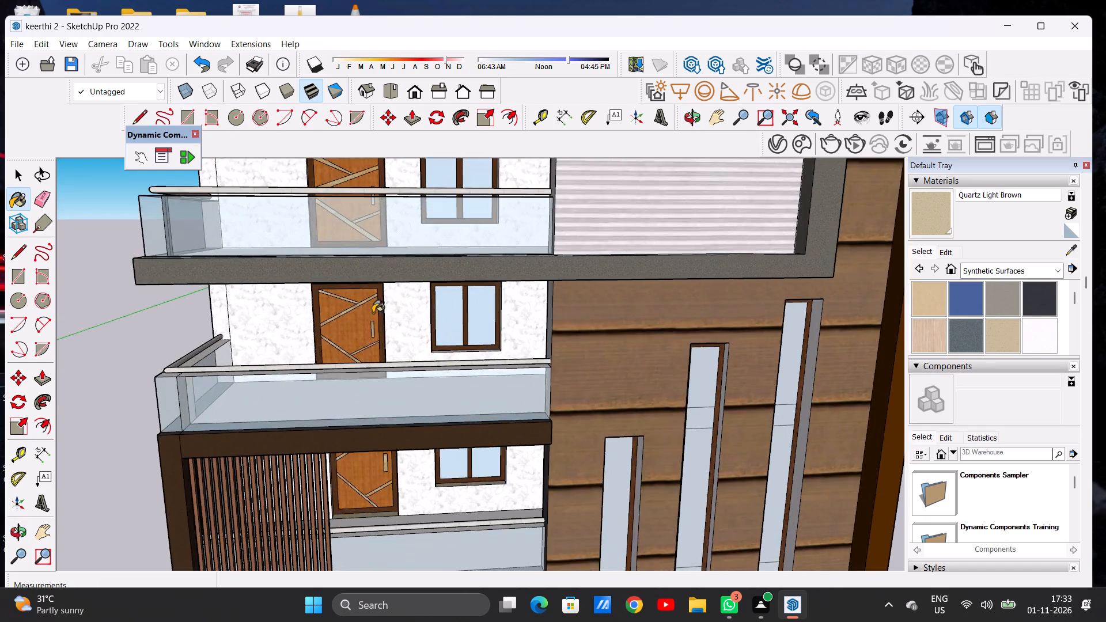
{"action": "scroll", "coordinate": [373, 313], "scroll_direction": "down", "scroll_amount": 1}
{"action": "scroll", "coordinate": [373, 313], "scroll_direction": "up", "scroll_amount": 11}
{"action": "middle_click_drag", "start_coordinate": [350, 337], "coordinate": [335, 365]}
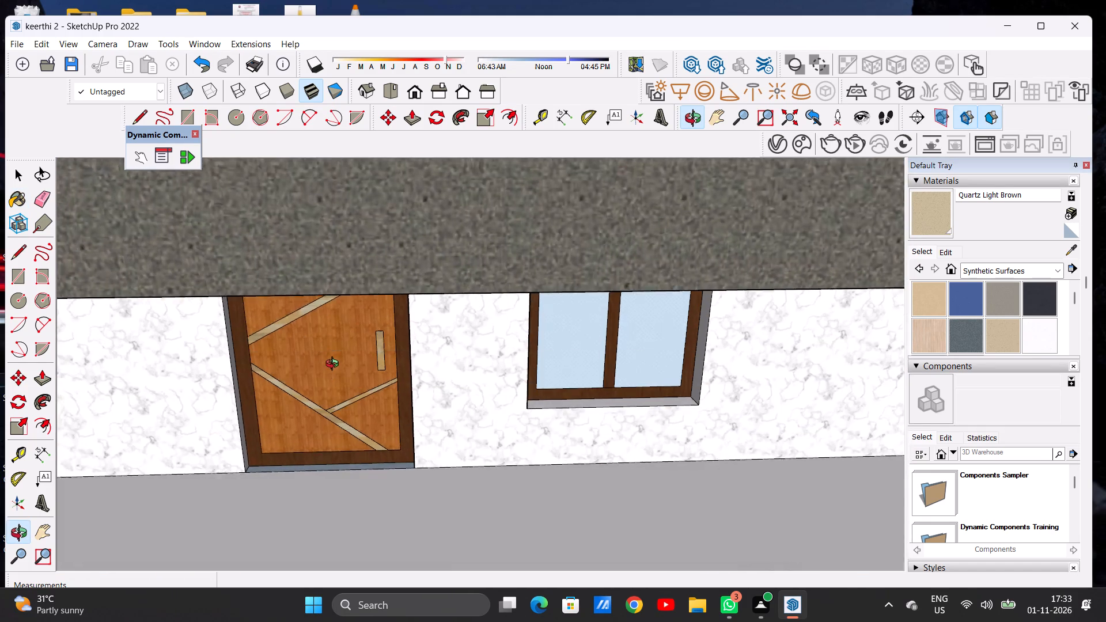
{"action": "middle_click_drag", "start_coordinate": [335, 365], "coordinate": [336, 355]}
{"action": "scroll", "coordinate": [330, 446], "scroll_direction": "up", "scroll_amount": 9}
{"action": "scroll", "coordinate": [212, 474], "scroll_direction": "up", "scroll_amount": 7}
{"action": "scroll", "coordinate": [198, 477], "scroll_direction": "down", "scroll_amount": 1}
{"action": "left_click", "coordinate": [177, 473]}
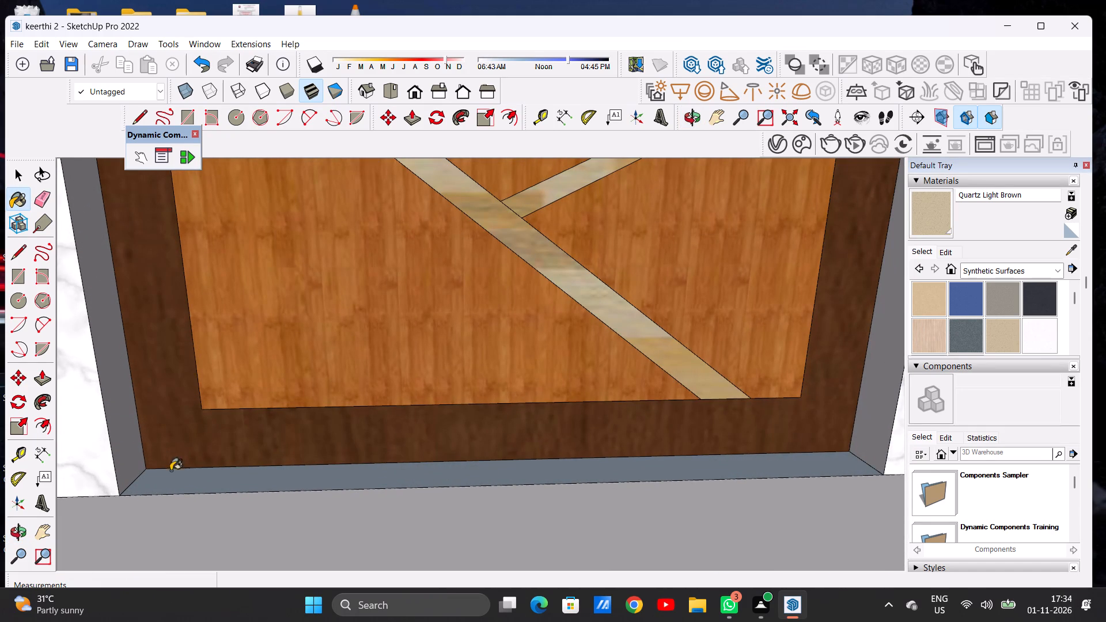
{"action": "left_click", "coordinate": [133, 431]}
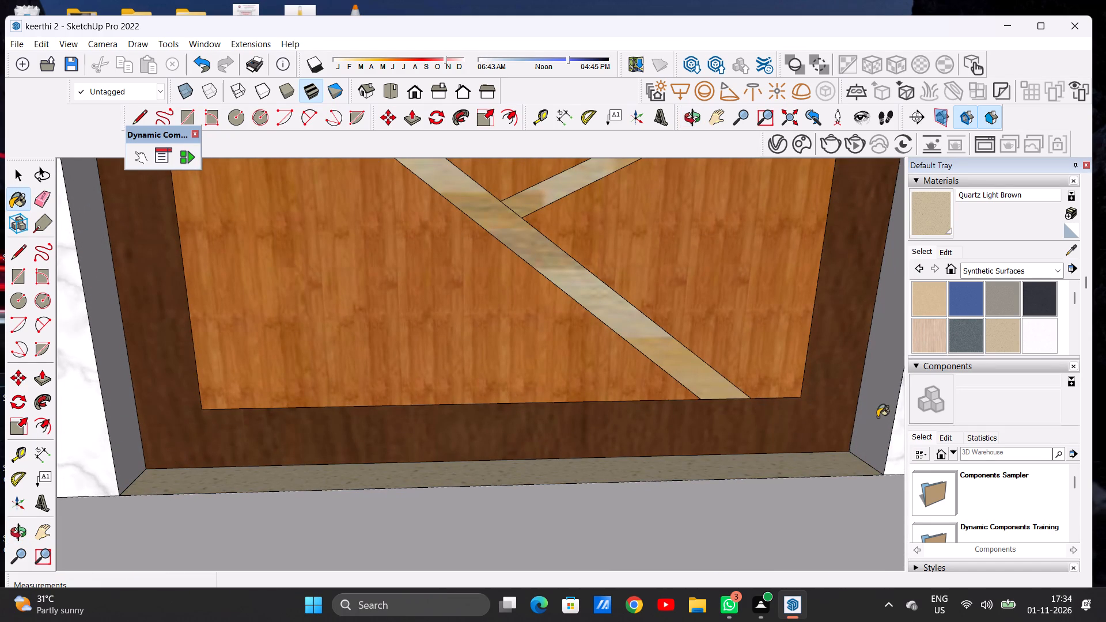
{"action": "left_click", "coordinate": [877, 417]}
Paint the top reveal of that same balcony door opening with Quartz Light Brown.
{"action": "scroll", "coordinate": [600, 427], "scroll_direction": "down", "scroll_amount": 7}
{"action": "scroll", "coordinate": [488, 424], "scroll_direction": "up", "scroll_amount": 1}
{"action": "scroll", "coordinate": [488, 424], "scroll_direction": "down", "scroll_amount": 11}
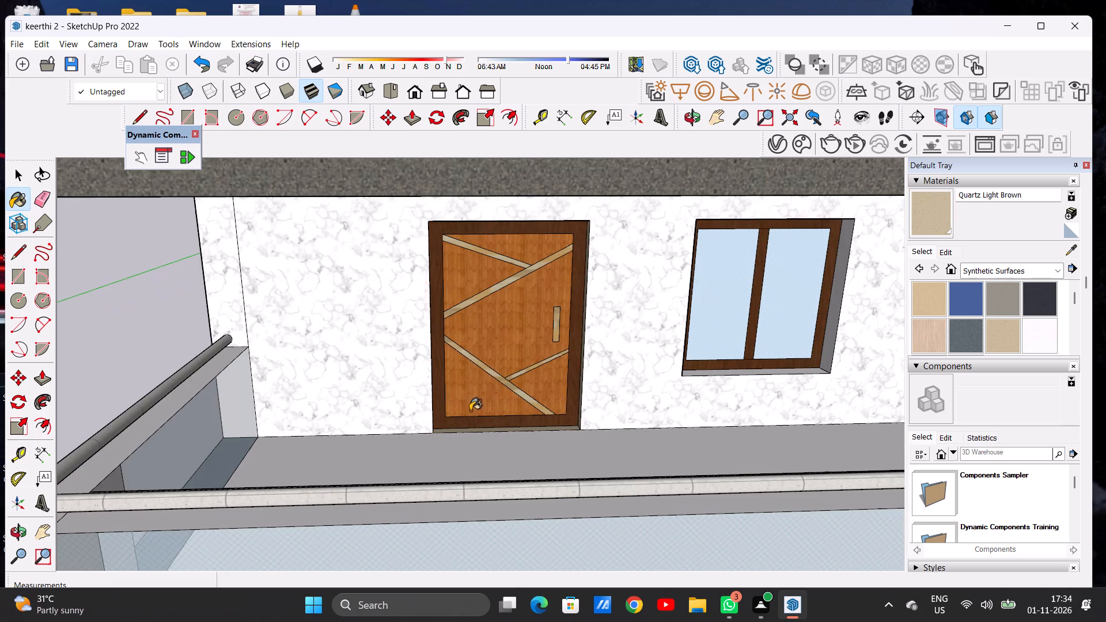
{"action": "middle_click_drag", "start_coordinate": [535, 277], "coordinate": [512, 194]}
{"action": "scroll", "coordinate": [534, 209], "scroll_direction": "up", "scroll_amount": 11}
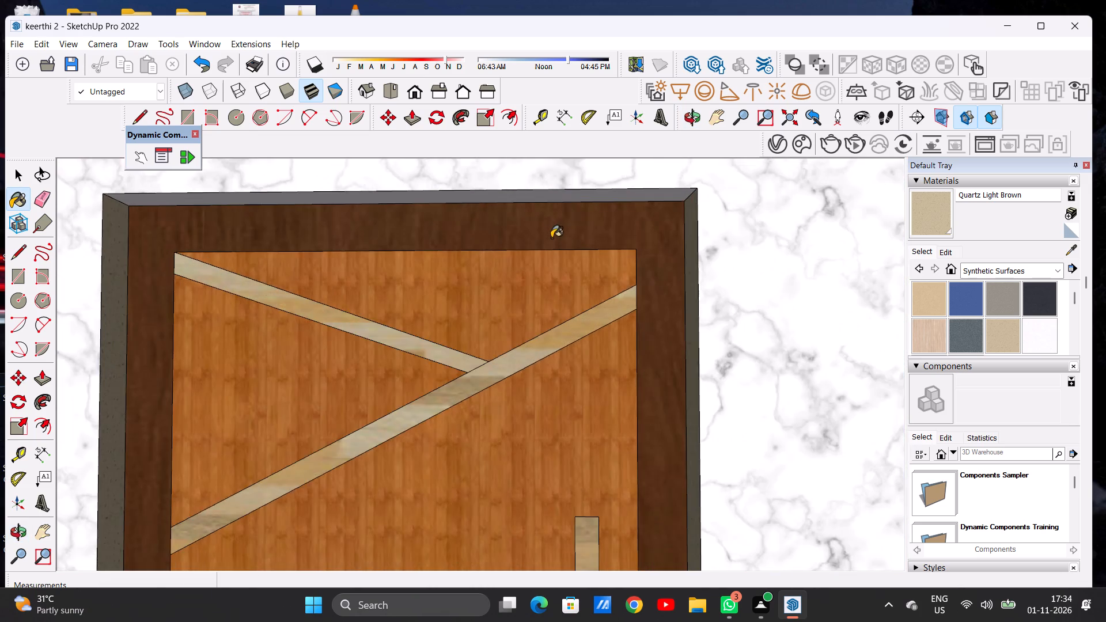
{"action": "scroll", "coordinate": [551, 238], "scroll_direction": "up", "scroll_amount": 6}
{"action": "scroll", "coordinate": [570, 217], "scroll_direction": "down", "scroll_amount": 1}
{"action": "left_click", "coordinate": [575, 191]}
Paint the top reveal and the door-side reveal of the adjacent window opening with Quartz Light Brown.
{"action": "scroll", "coordinate": [536, 228], "scroll_direction": "down", "scroll_amount": 6}
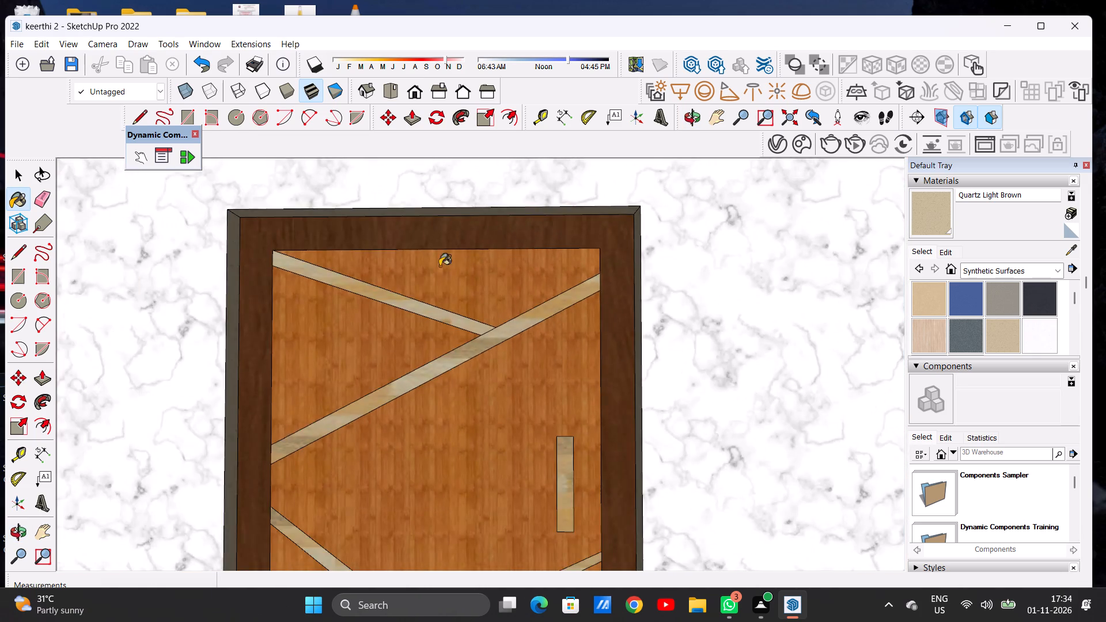
{"action": "scroll", "coordinate": [426, 276], "scroll_direction": "down", "scroll_amount": 4}
{"action": "scroll", "coordinate": [404, 285], "scroll_direction": "up", "scroll_amount": 1}
{"action": "scroll", "coordinate": [396, 286], "scroll_direction": "down", "scroll_amount": 8}
{"action": "scroll", "coordinate": [722, 281], "scroll_direction": "up", "scroll_amount": 1}
{"action": "scroll", "coordinate": [722, 281], "scroll_direction": "down", "scroll_amount": 1}
{"action": "scroll", "coordinate": [722, 281], "scroll_direction": "up", "scroll_amount": 1}
{"action": "scroll", "coordinate": [722, 281], "scroll_direction": "down", "scroll_amount": 2}
{"action": "scroll", "coordinate": [722, 281], "scroll_direction": "up", "scroll_amount": 3}
{"action": "middle_click_drag", "start_coordinate": [634, 278], "coordinate": [528, 292]}
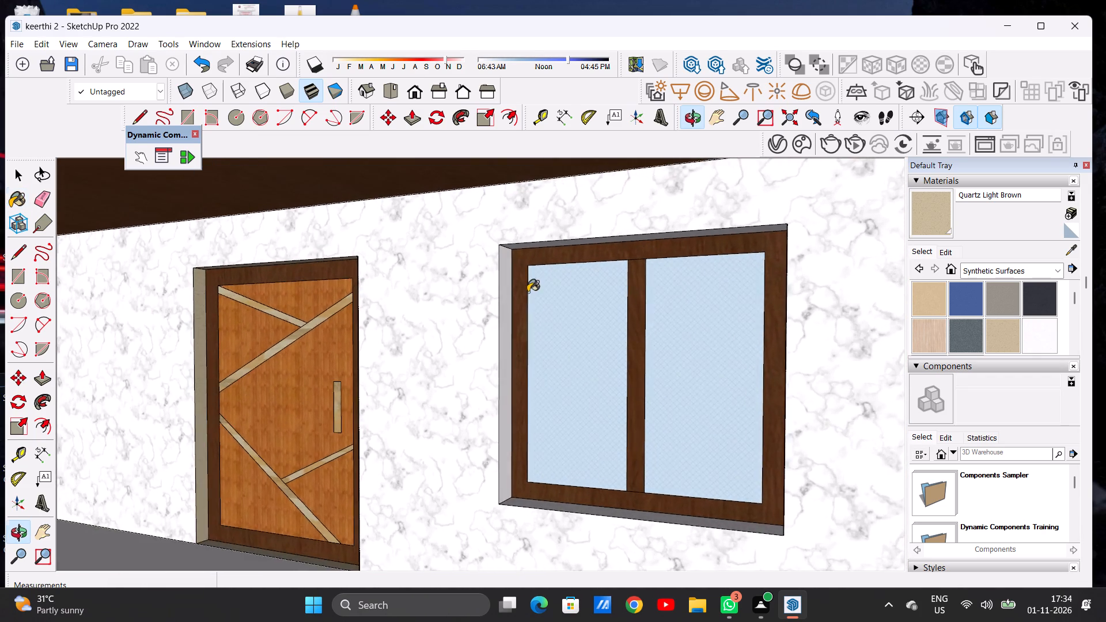
{"action": "scroll", "coordinate": [527, 266], "scroll_direction": "up", "scroll_amount": 5}
{"action": "scroll", "coordinate": [526, 266], "scroll_direction": "down", "scroll_amount": 1}
{"action": "scroll", "coordinate": [526, 266], "scroll_direction": "up", "scroll_amount": 7}
{"action": "left_click", "coordinate": [527, 197]}
{"action": "left_click", "coordinate": [454, 278]}
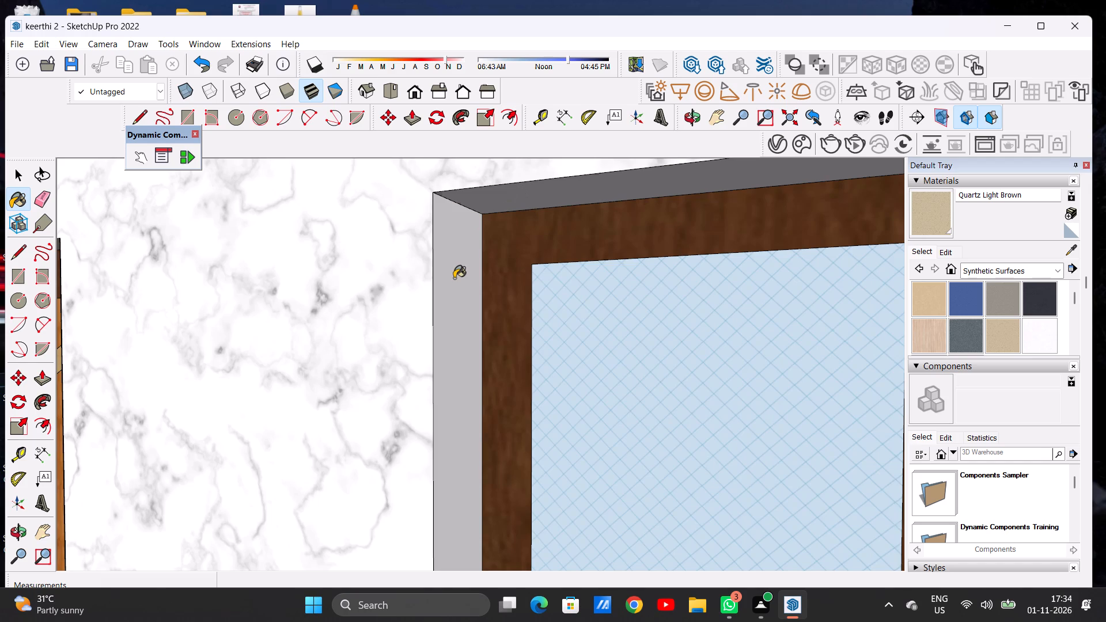
Paint the bottom reveal and the remaining side reveal of that window opening with Quartz Light Brown.
{"action": "scroll", "coordinate": [458, 279], "scroll_direction": "down", "scroll_amount": 19}
{"action": "middle_click_drag", "start_coordinate": [504, 323], "coordinate": [696, 380]}
{"action": "scroll", "coordinate": [646, 395], "scroll_direction": "up", "scroll_amount": 12}
{"action": "left_click", "coordinate": [609, 437]}
{"action": "left_click", "coordinate": [637, 389]}
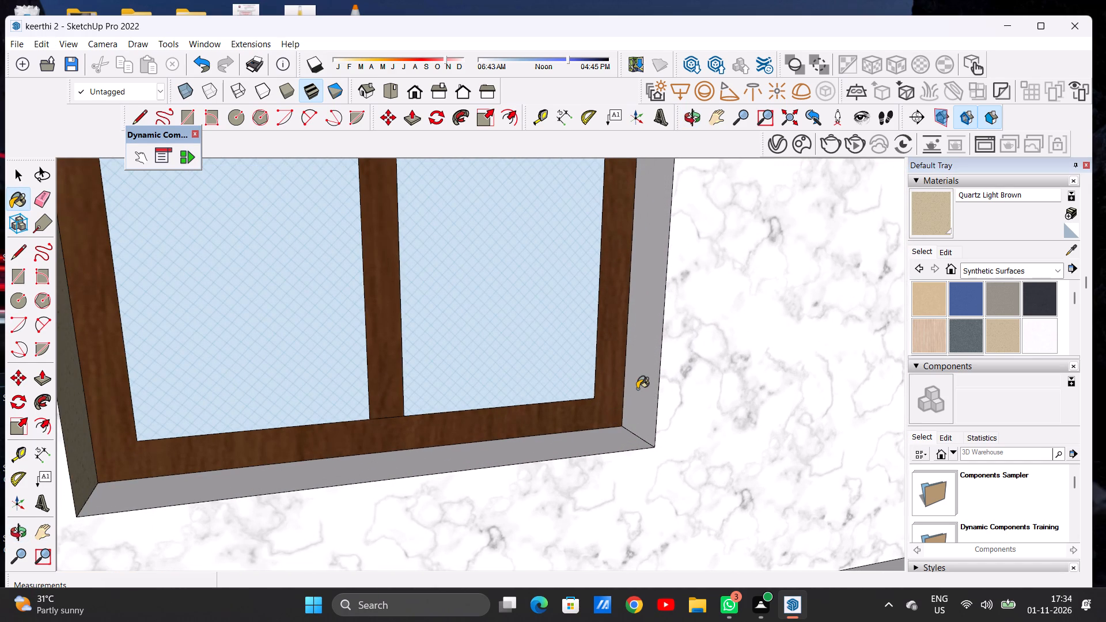
On the grey-slab glass balcony one floor up, paint the door opening's top reveal and the side reveal away from the window with Quartz Light Brown.
{"action": "scroll", "coordinate": [599, 384], "scroll_direction": "down", "scroll_amount": 18}
{"action": "scroll", "coordinate": [412, 385], "scroll_direction": "up", "scroll_amount": 1}
{"action": "scroll", "coordinate": [412, 385], "scroll_direction": "down", "scroll_amount": 10}
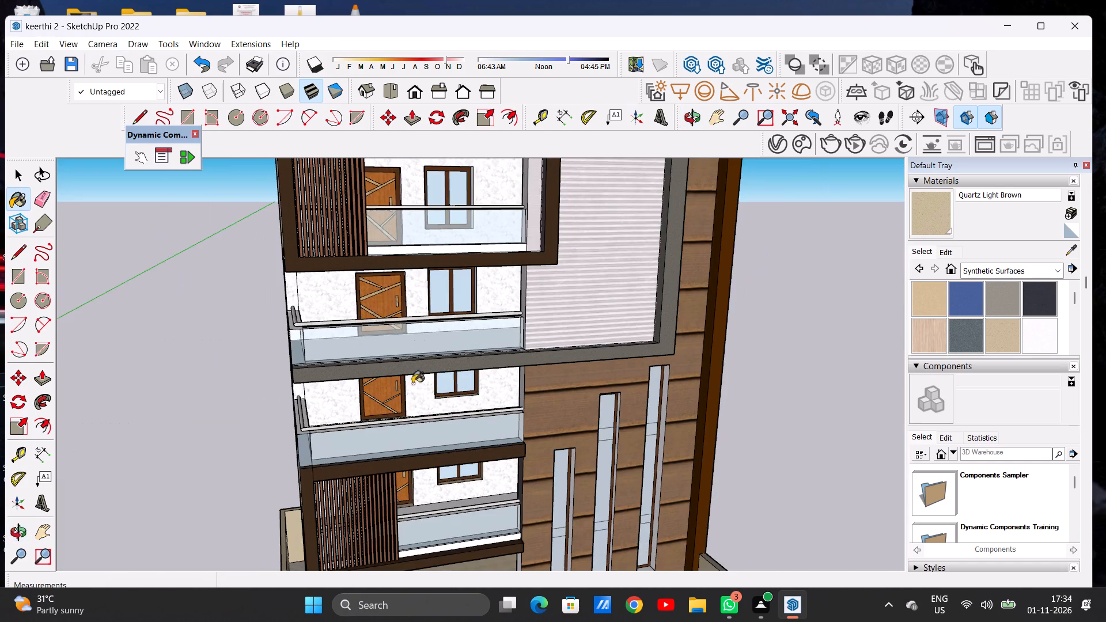
{"action": "scroll", "coordinate": [406, 279], "scroll_direction": "up", "scroll_amount": 1}
{"action": "scroll", "coordinate": [406, 279], "scroll_direction": "down", "scroll_amount": 1}
{"action": "scroll", "coordinate": [406, 279], "scroll_direction": "up", "scroll_amount": 16}
{"action": "scroll", "coordinate": [384, 284], "scroll_direction": "down", "scroll_amount": 1}
{"action": "scroll", "coordinate": [384, 285], "scroll_direction": "up", "scroll_amount": 2}
{"action": "middle_click_drag", "start_coordinate": [393, 295], "coordinate": [233, 257]}
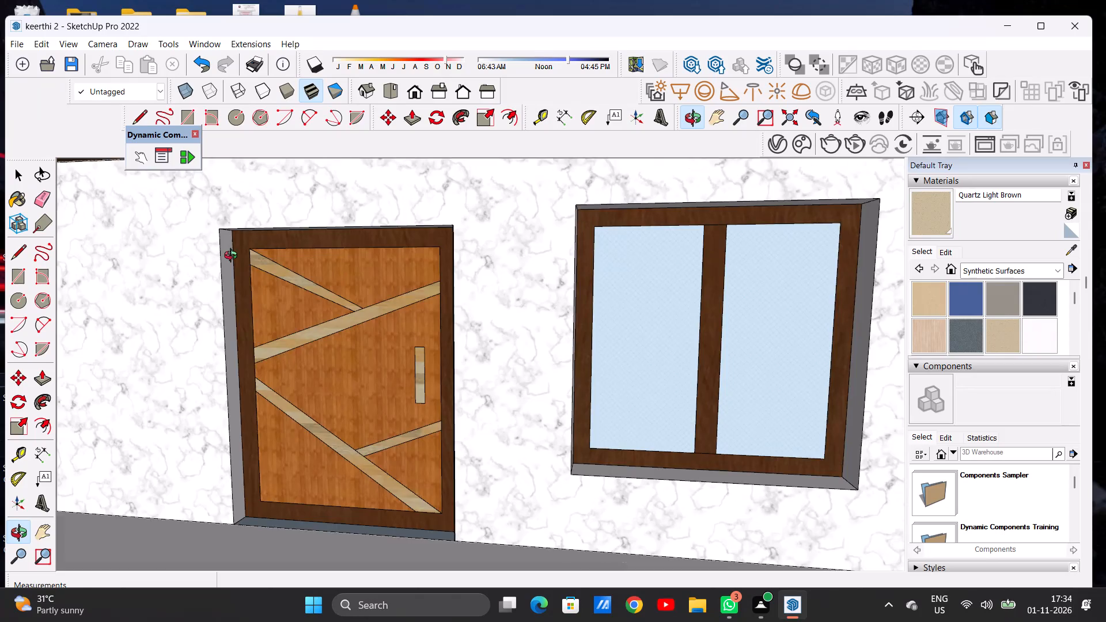
{"action": "middle_click_drag", "start_coordinate": [233, 257], "coordinate": [228, 221]}
{"action": "scroll", "coordinate": [260, 232], "scroll_direction": "up", "scroll_amount": 14}
{"action": "left_click", "coordinate": [279, 236]}
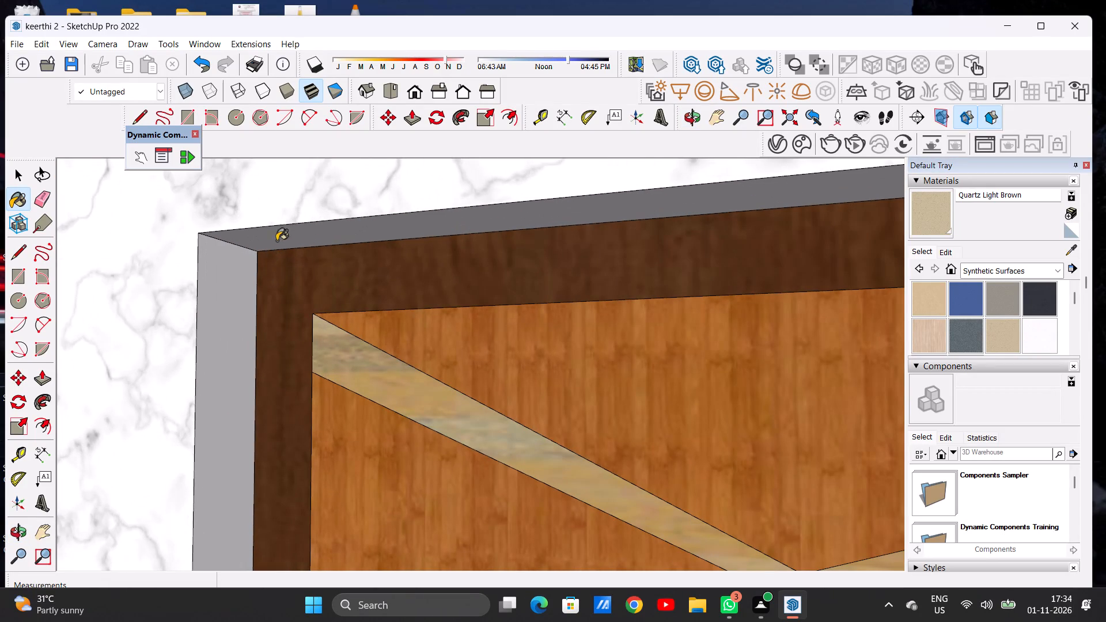
{"action": "left_click", "coordinate": [240, 281]}
Paint the bottom reveal and the window-side reveal of the same door opening with Quartz Light Brown.
{"action": "scroll", "coordinate": [302, 267], "scroll_direction": "down", "scroll_amount": 18}
{"action": "scroll", "coordinate": [340, 270], "scroll_direction": "up", "scroll_amount": 1}
{"action": "scroll", "coordinate": [340, 271], "scroll_direction": "down", "scroll_amount": 4}
{"action": "middle_click_drag", "start_coordinate": [340, 273], "coordinate": [374, 329]}
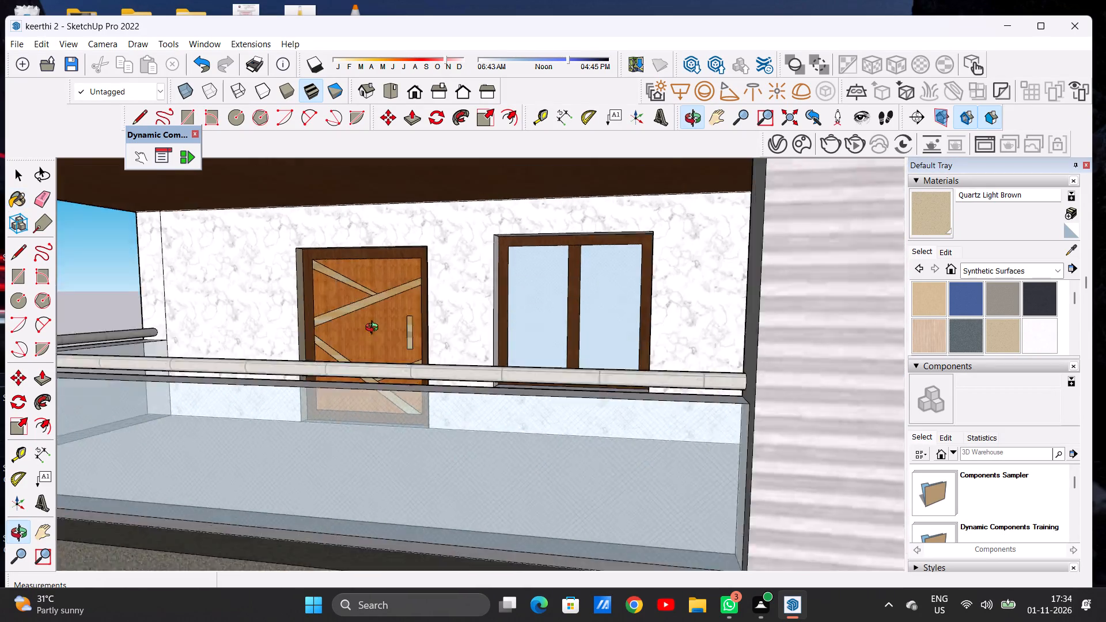
{"action": "middle_click_drag", "start_coordinate": [374, 329], "coordinate": [565, 350]}
{"action": "scroll", "coordinate": [452, 419], "scroll_direction": "up", "scroll_amount": 9}
{"action": "scroll", "coordinate": [420, 436], "scroll_direction": "down", "scroll_amount": 1}
{"action": "scroll", "coordinate": [420, 436], "scroll_direction": "up", "scroll_amount": 3}
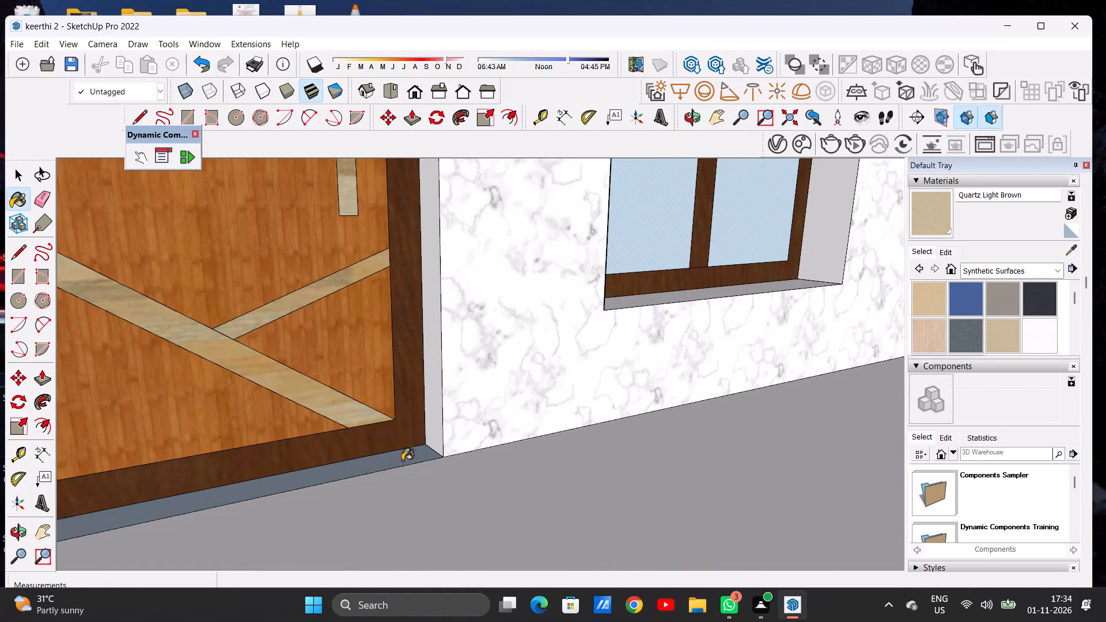
{"action": "left_click", "coordinate": [402, 461]}
{"action": "left_click", "coordinate": [430, 409]}
Paint the bottom reveal and the door-side reveal of the window opening beside that door with Quartz Light Brown.
{"action": "scroll", "coordinate": [430, 414], "scroll_direction": "down", "scroll_amount": 14}
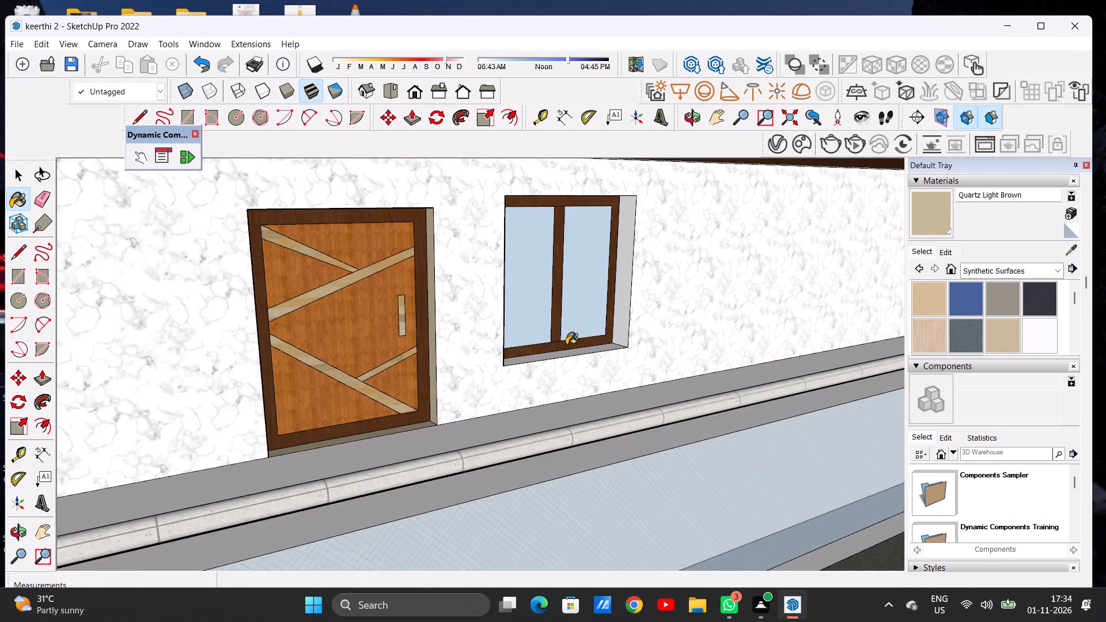
{"action": "middle_click_drag", "start_coordinate": [564, 344], "coordinate": [331, 338]}
{"action": "scroll", "coordinate": [575, 337], "scroll_direction": "up", "scroll_amount": 13}
{"action": "scroll", "coordinate": [551, 417], "scroll_direction": "down", "scroll_amount": 1}
{"action": "scroll", "coordinate": [551, 419], "scroll_direction": "up", "scroll_amount": 6}
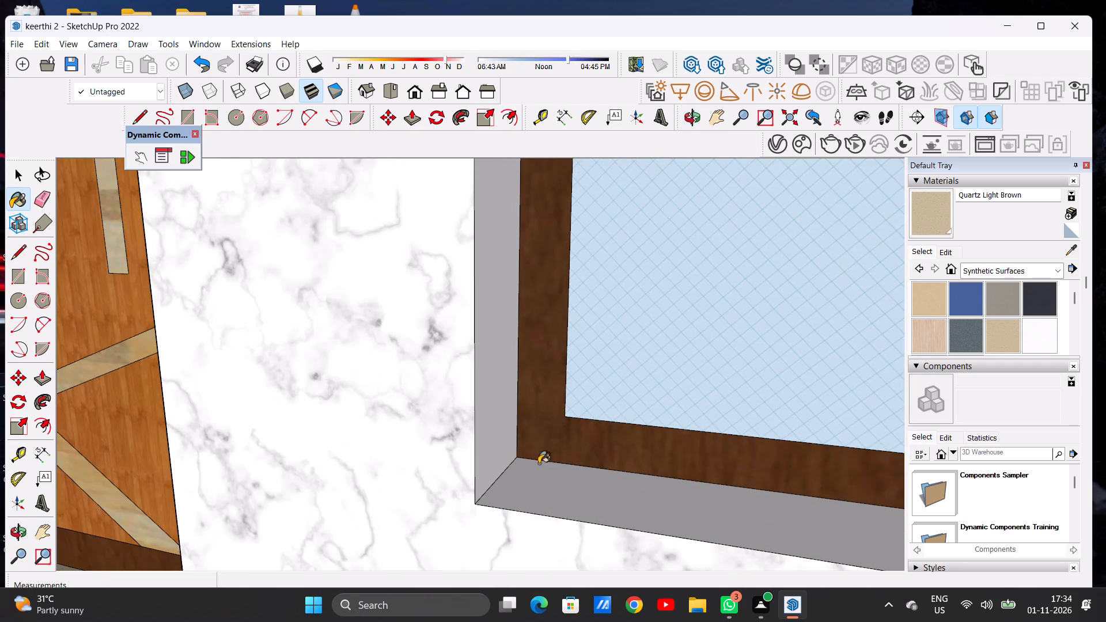
{"action": "left_click", "coordinate": [535, 473]}
{"action": "left_click", "coordinate": [511, 401]}
Paint the top reveal and the remaining side reveal of that window opening with Quartz Light Brown.
{"action": "scroll", "coordinate": [493, 384], "scroll_direction": "down", "scroll_amount": 8}
{"action": "scroll", "coordinate": [483, 383], "scroll_direction": "up", "scroll_amount": 1}
{"action": "scroll", "coordinate": [483, 383], "scroll_direction": "down", "scroll_amount": 14}
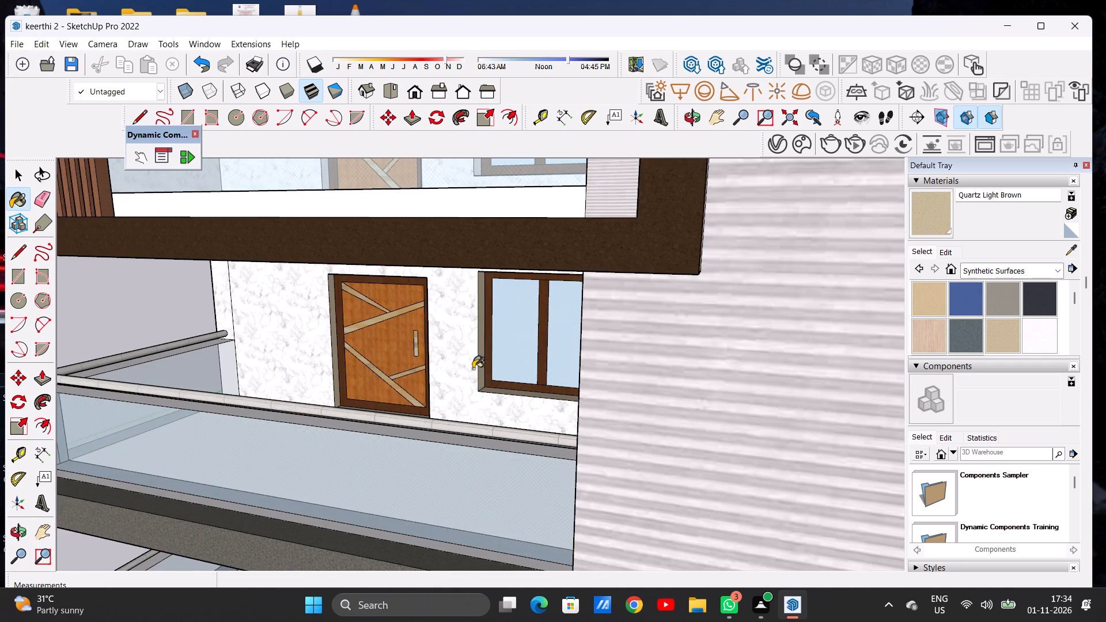
{"action": "middle_click_drag", "start_coordinate": [444, 365], "coordinate": [659, 310]}
{"action": "scroll", "coordinate": [568, 303], "scroll_direction": "up", "scroll_amount": 4}
{"action": "scroll", "coordinate": [567, 303], "scroll_direction": "down", "scroll_amount": 1}
{"action": "scroll", "coordinate": [567, 303], "scroll_direction": "up", "scroll_amount": 1}
{"action": "scroll", "coordinate": [565, 302], "scroll_direction": "down", "scroll_amount": 1}
{"action": "scroll", "coordinate": [563, 286], "scroll_direction": "up", "scroll_amount": 5}
{"action": "scroll", "coordinate": [563, 286], "scroll_direction": "down", "scroll_amount": 1}
{"action": "scroll", "coordinate": [563, 286], "scroll_direction": "up", "scroll_amount": 5}
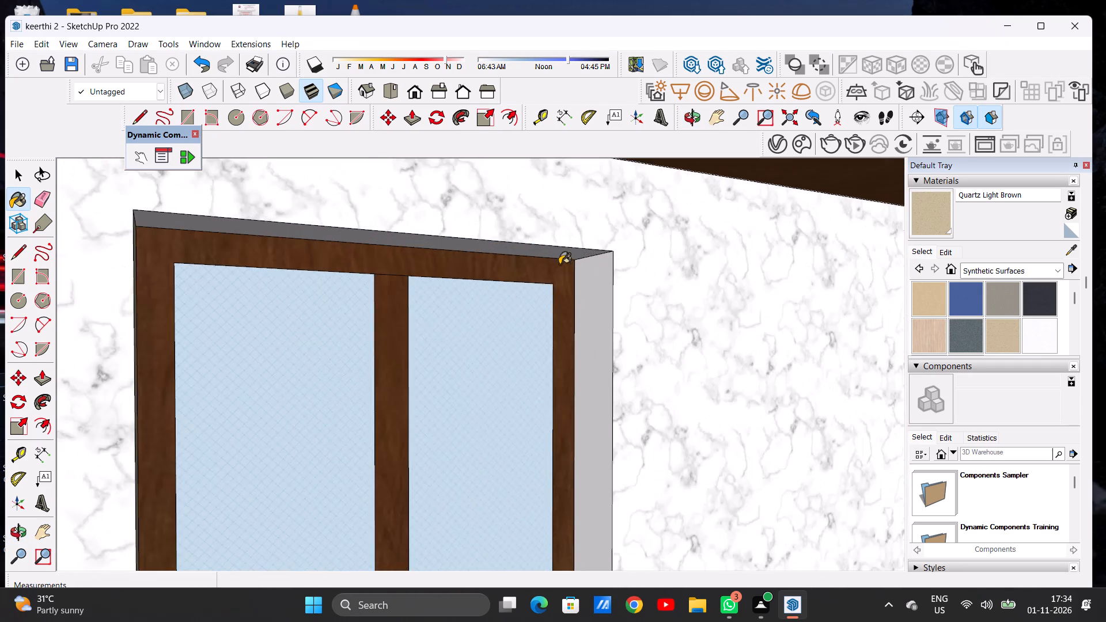
{"action": "scroll", "coordinate": [559, 264], "scroll_direction": "up", "scroll_amount": 1}
{"action": "middle_click_drag", "start_coordinate": [581, 308], "coordinate": [582, 261]}
{"action": "scroll", "coordinate": [562, 263], "scroll_direction": "up", "scroll_amount": 2}
{"action": "scroll", "coordinate": [562, 263], "scroll_direction": "down", "scroll_amount": 1}
{"action": "scroll", "coordinate": [562, 263], "scroll_direction": "up", "scroll_amount": 2}
{"action": "scroll", "coordinate": [562, 263], "scroll_direction": "down", "scroll_amount": 1}
{"action": "scroll", "coordinate": [562, 263], "scroll_direction": "up", "scroll_amount": 1}
{"action": "left_click", "coordinate": [562, 263]}
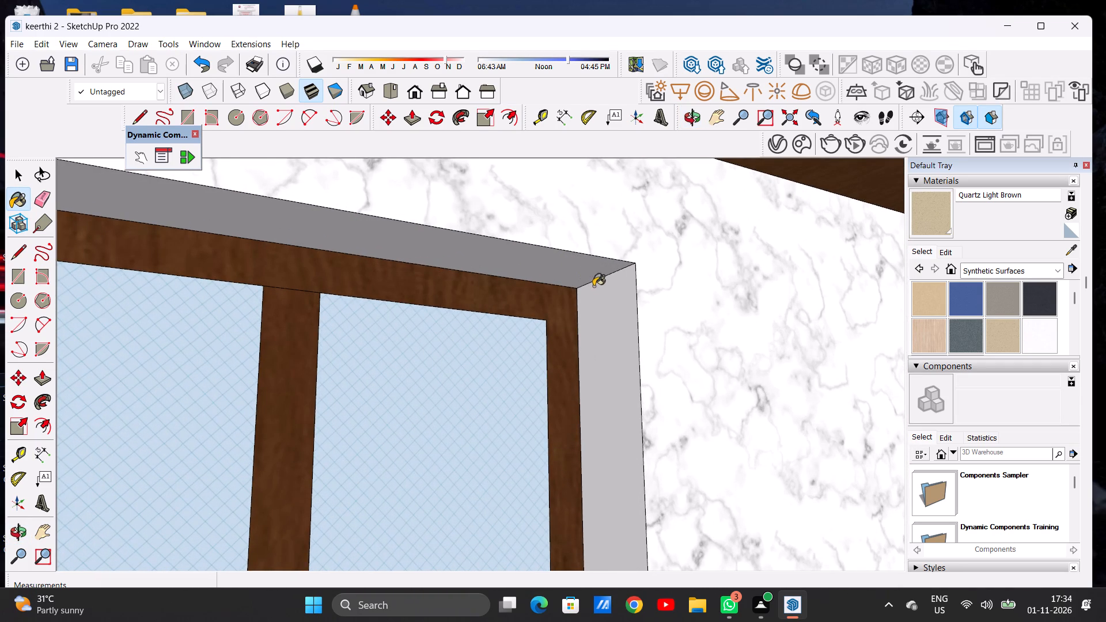
{"action": "left_click", "coordinate": [604, 304]}
On the top slatted balcony, paint the door opening's bottom reveal and the side reveal away from the window with Quartz Light Brown.
{"action": "scroll", "coordinate": [609, 318], "scroll_direction": "down", "scroll_amount": 17}
{"action": "scroll", "coordinate": [520, 337], "scroll_direction": "up", "scroll_amount": 1}
{"action": "scroll", "coordinate": [520, 337], "scroll_direction": "down", "scroll_amount": 8}
{"action": "scroll", "coordinate": [531, 335], "scroll_direction": "up", "scroll_amount": 1}
{"action": "scroll", "coordinate": [531, 335], "scroll_direction": "down", "scroll_amount": 3}
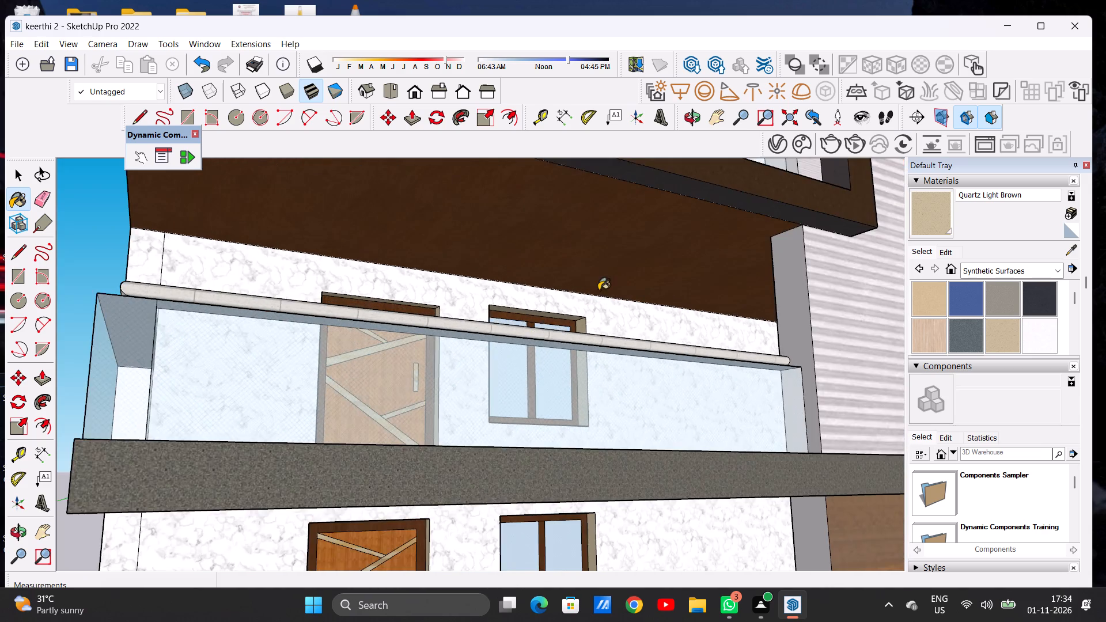
{"action": "middle_click_drag", "start_coordinate": [532, 305], "coordinate": [427, 431]}
{"action": "scroll", "coordinate": [482, 352], "scroll_direction": "down", "scroll_amount": 12}
{"action": "scroll", "coordinate": [460, 361], "scroll_direction": "up", "scroll_amount": 1}
{"action": "scroll", "coordinate": [460, 361], "scroll_direction": "down", "scroll_amount": 3}
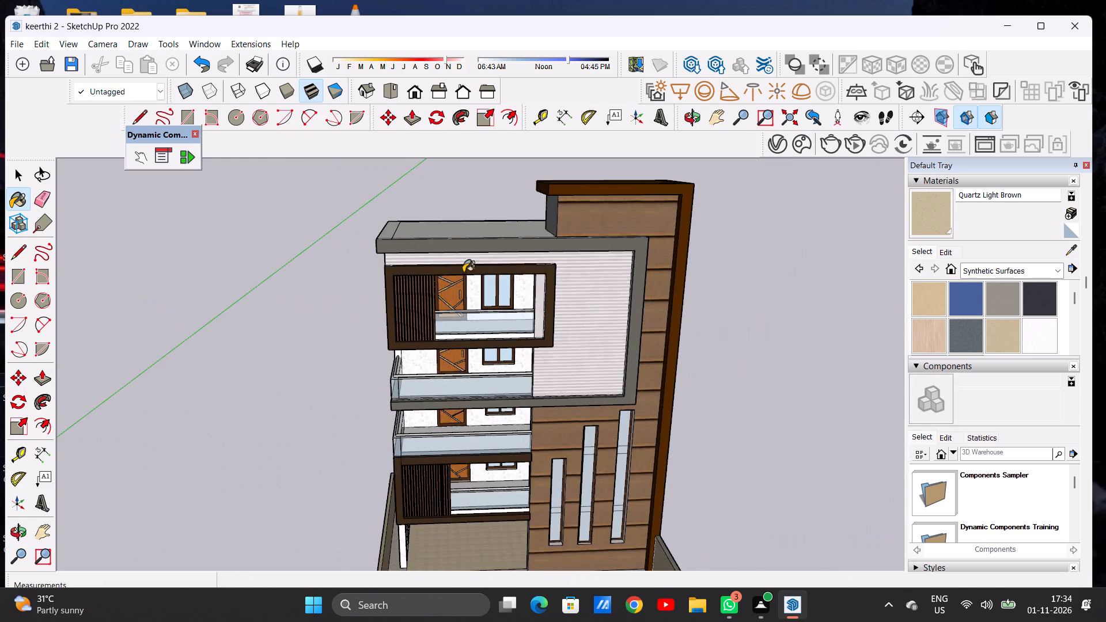
{"action": "scroll", "coordinate": [463, 272], "scroll_direction": "up", "scroll_amount": 10}
{"action": "scroll", "coordinate": [442, 321], "scroll_direction": "down", "scroll_amount": 1}
{"action": "scroll", "coordinate": [442, 323], "scroll_direction": "up", "scroll_amount": 5}
{"action": "middle_click_drag", "start_coordinate": [452, 334], "coordinate": [357, 359]}
{"action": "scroll", "coordinate": [421, 349], "scroll_direction": "up", "scroll_amount": 7}
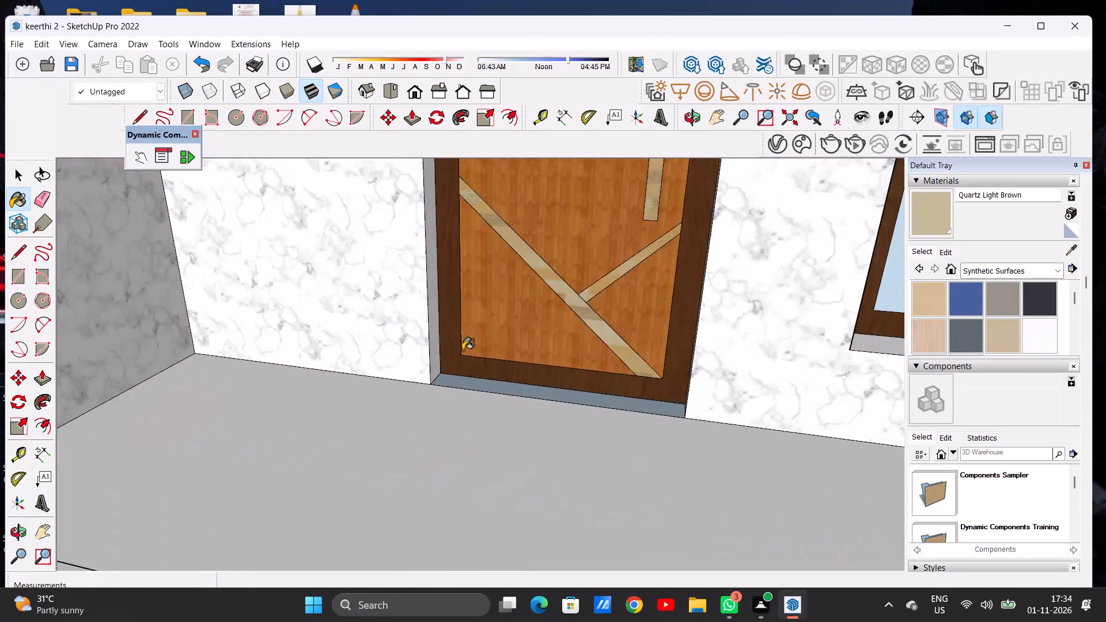
{"action": "scroll", "coordinate": [463, 350], "scroll_direction": "up", "scroll_amount": 3}
{"action": "scroll", "coordinate": [456, 377], "scroll_direction": "down", "scroll_amount": 1}
{"action": "scroll", "coordinate": [457, 378], "scroll_direction": "up", "scroll_amount": 12}
{"action": "left_click", "coordinate": [453, 383]}
{"action": "left_click", "coordinate": [393, 340]}
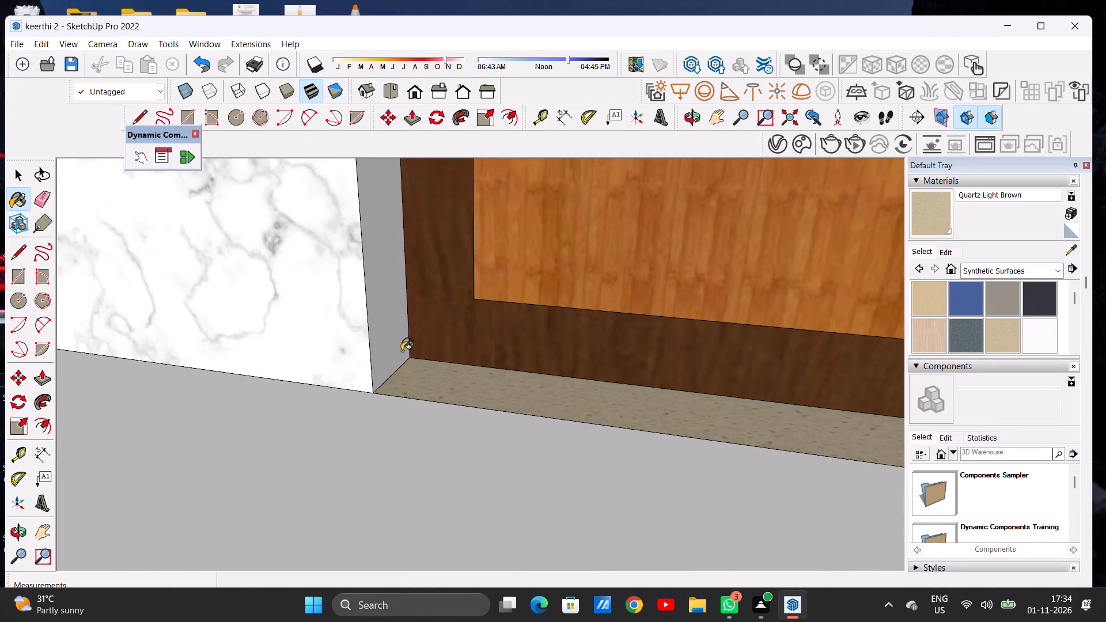
Paint the top reveal and the window-side reveal of the top balcony's door opening with Quartz Light Brown.
{"action": "scroll", "coordinate": [410, 389], "scroll_direction": "down", "scroll_amount": 20}
{"action": "scroll", "coordinate": [410, 389], "scroll_direction": "down", "scroll_amount": 7}
{"action": "middle_click_drag", "start_coordinate": [434, 380], "coordinate": [561, 313]}
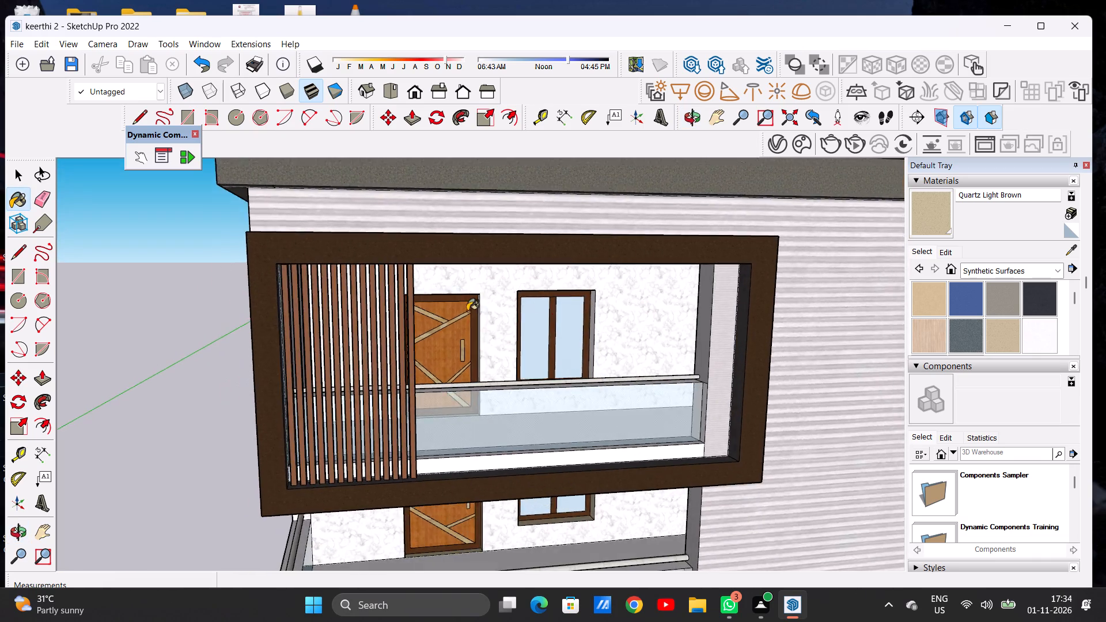
{"action": "scroll", "coordinate": [446, 309], "scroll_direction": "up", "scroll_amount": 14}
{"action": "middle_click_drag", "start_coordinate": [505, 324], "coordinate": [509, 274]}
{"action": "scroll", "coordinate": [516, 263], "scroll_direction": "up", "scroll_amount": 5}
{"action": "scroll", "coordinate": [520, 270], "scroll_direction": "down", "scroll_amount": 1}
{"action": "scroll", "coordinate": [525, 275], "scroll_direction": "up", "scroll_amount": 4}
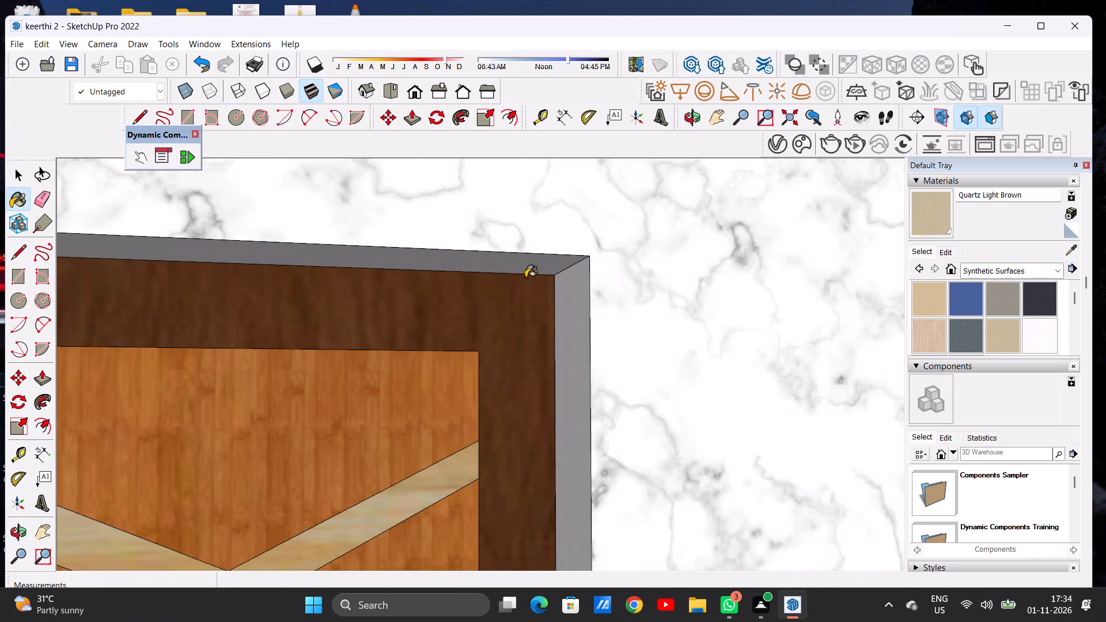
{"action": "scroll", "coordinate": [525, 278], "scroll_direction": "up", "scroll_amount": 10}
{"action": "left_click", "coordinate": [527, 241]}
{"action": "left_click", "coordinate": [654, 274]}
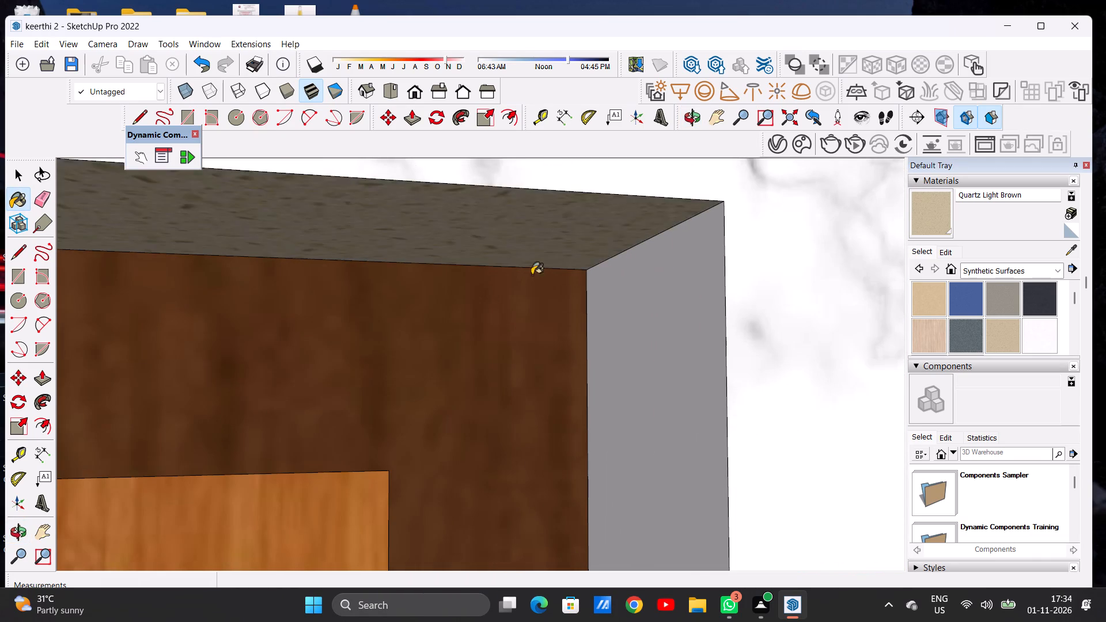
Paint the door-side reveal and the bottom reveal of the top balcony's window opening with Quartz Light Brown.
{"action": "scroll", "coordinate": [507, 282], "scroll_direction": "down", "scroll_amount": 20}
{"action": "scroll", "coordinate": [507, 282], "scroll_direction": "down", "scroll_amount": 2}
{"action": "scroll", "coordinate": [480, 295], "scroll_direction": "up", "scroll_amount": 1}
{"action": "scroll", "coordinate": [480, 295], "scroll_direction": "down", "scroll_amount": 3}
{"action": "middle_click_drag", "start_coordinate": [517, 297], "coordinate": [249, 342]}
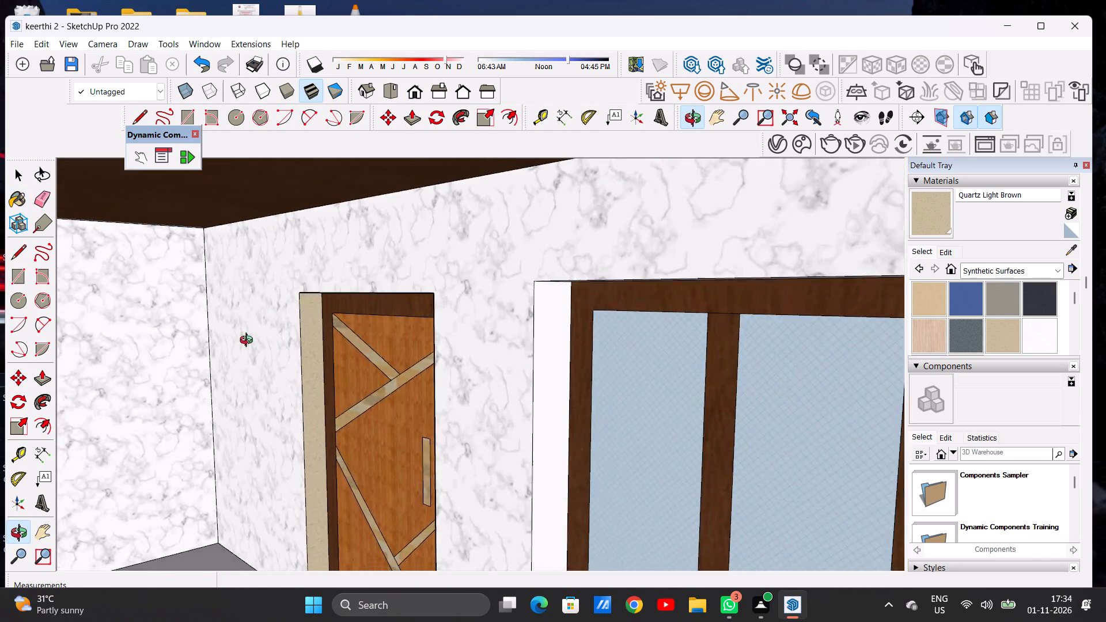
{"action": "middle_click_drag", "start_coordinate": [249, 342], "coordinate": [370, 345]}
{"action": "scroll", "coordinate": [412, 312], "scroll_direction": "down", "scroll_amount": 8}
{"action": "scroll", "coordinate": [433, 293], "scroll_direction": "up", "scroll_amount": 1}
{"action": "scroll", "coordinate": [434, 293], "scroll_direction": "down", "scroll_amount": 4}
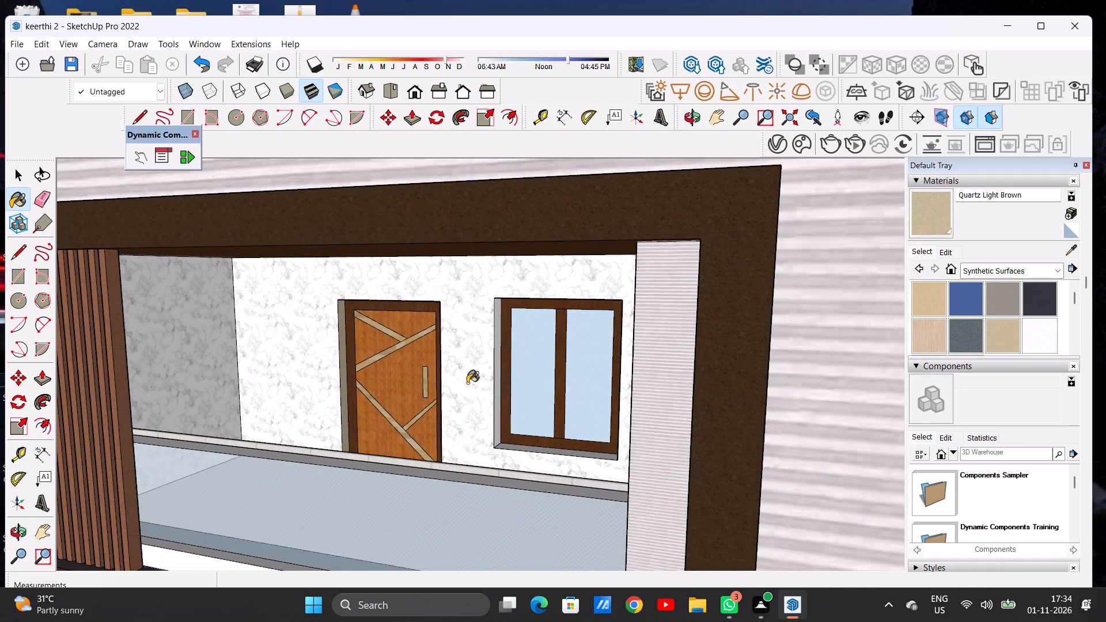
{"action": "scroll", "coordinate": [475, 392], "scroll_direction": "up", "scroll_amount": 12}
{"action": "middle_click_drag", "start_coordinate": [474, 407], "coordinate": [473, 480]}
{"action": "scroll", "coordinate": [473, 480], "scroll_direction": "up", "scroll_amount": 2}
{"action": "scroll", "coordinate": [467, 436], "scroll_direction": "down", "scroll_amount": 1}
{"action": "scroll", "coordinate": [467, 436], "scroll_direction": "up", "scroll_amount": 2}
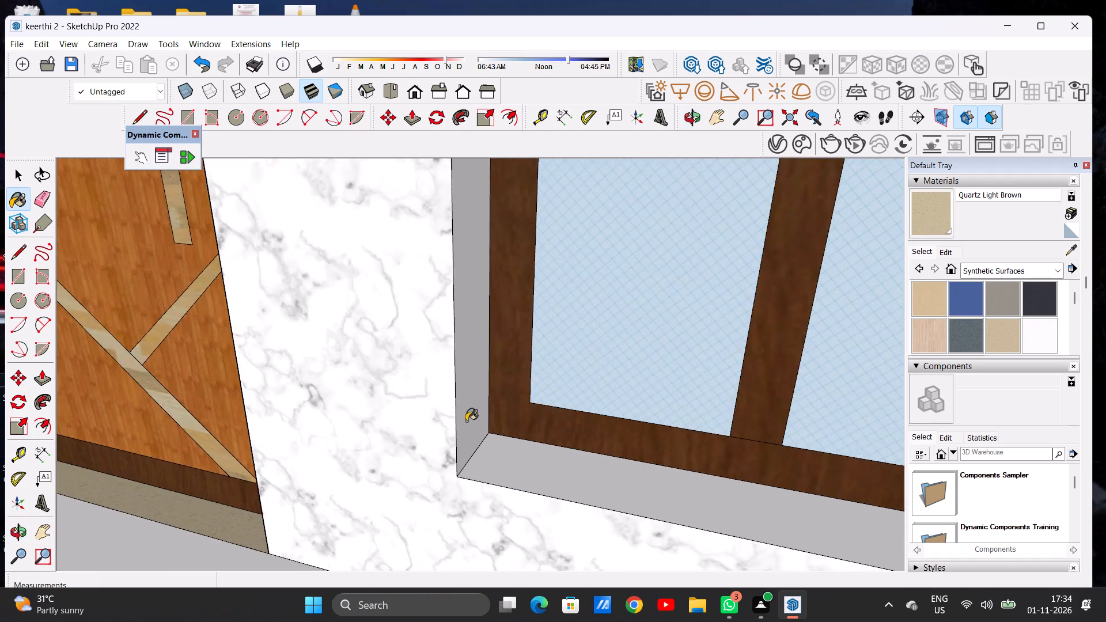
{"action": "scroll", "coordinate": [466, 421], "scroll_direction": "up", "scroll_amount": 2}
{"action": "scroll", "coordinate": [478, 415], "scroll_direction": "down", "scroll_amount": 1}
{"action": "scroll", "coordinate": [478, 415], "scroll_direction": "up", "scroll_amount": 4}
{"action": "left_click", "coordinate": [466, 398]}
{"action": "left_click", "coordinate": [509, 472]}
Paint the top reveal and the remaining side reveal of the top balcony's window opening with Quartz Light Brown.
{"action": "scroll", "coordinate": [457, 458], "scroll_direction": "down", "scroll_amount": 11}
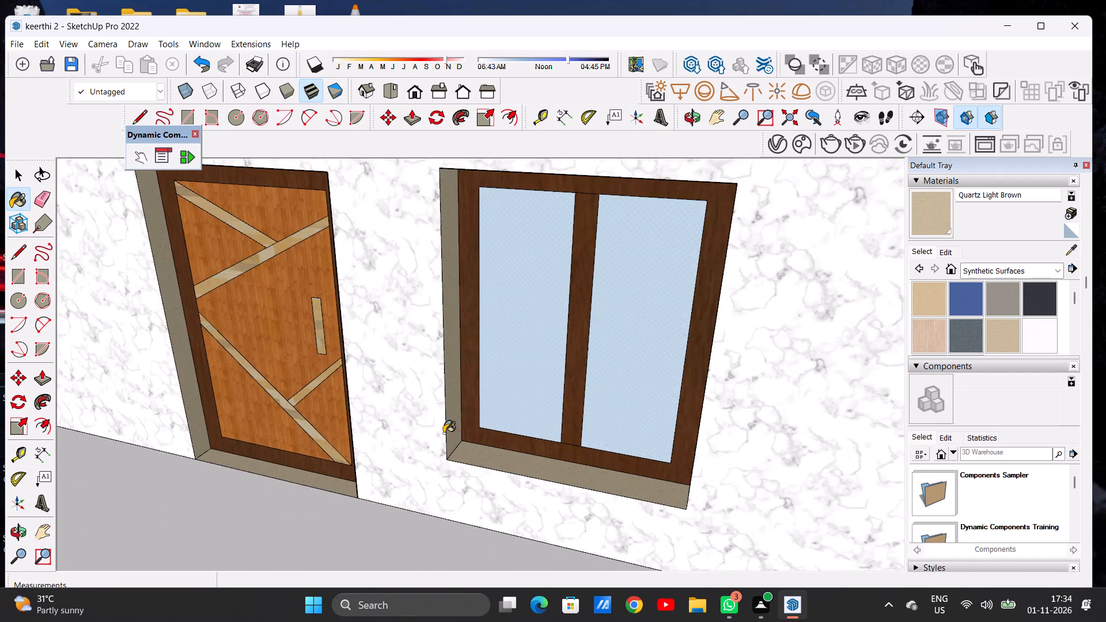
{"action": "scroll", "coordinate": [444, 433], "scroll_direction": "down", "scroll_amount": 9}
{"action": "scroll", "coordinate": [429, 323], "scroll_direction": "down", "scroll_amount": 20}
{"action": "scroll", "coordinate": [429, 323], "scroll_direction": "down", "scroll_amount": 18}
{"action": "middle_click_drag", "start_coordinate": [430, 343], "coordinate": [509, 285]}
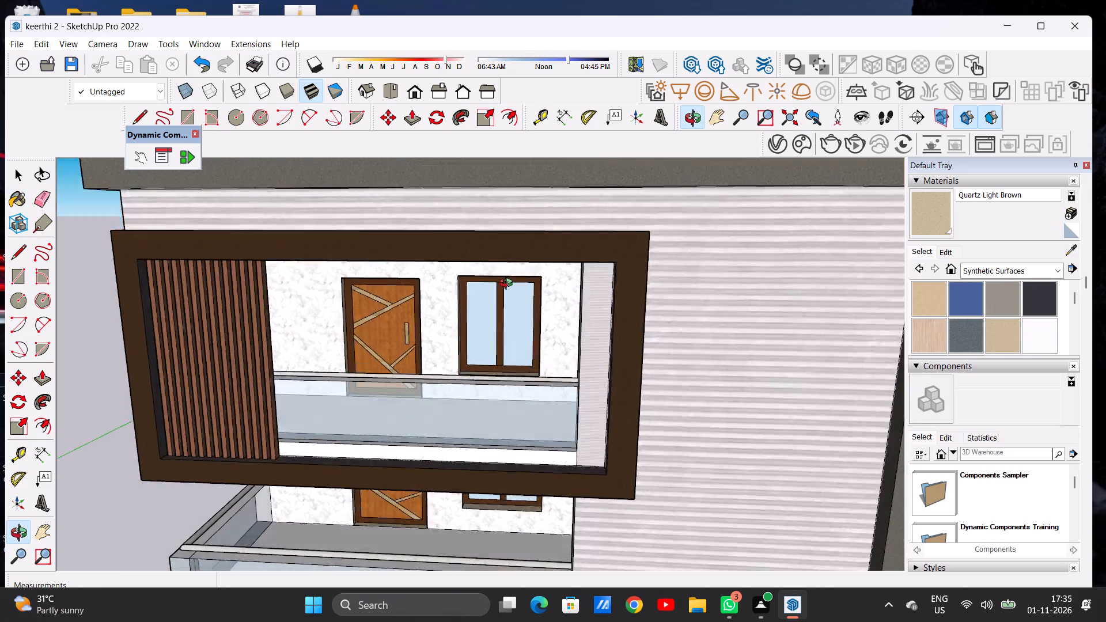
{"action": "middle_click_drag", "start_coordinate": [509, 285], "coordinate": [581, 247]}
{"action": "scroll", "coordinate": [520, 316], "scroll_direction": "up", "scroll_amount": 2}
{"action": "scroll", "coordinate": [518, 318], "scroll_direction": "down", "scroll_amount": 1}
{"action": "scroll", "coordinate": [518, 318], "scroll_direction": "up", "scroll_amount": 12}
{"action": "scroll", "coordinate": [520, 262], "scroll_direction": "down", "scroll_amount": 1}
{"action": "scroll", "coordinate": [520, 262], "scroll_direction": "up", "scroll_amount": 3}
{"action": "middle_click_drag", "start_coordinate": [544, 265], "coordinate": [529, 223]}
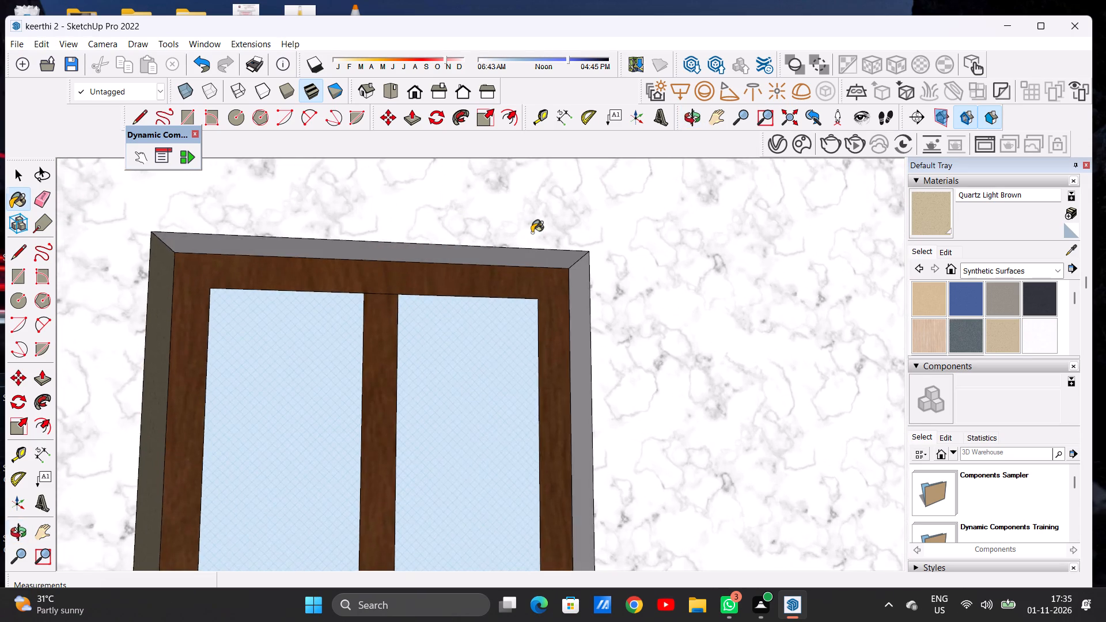
{"action": "scroll", "coordinate": [543, 255], "scroll_direction": "up", "scroll_amount": 1}
{"action": "scroll", "coordinate": [544, 257], "scroll_direction": "down", "scroll_amount": 1}
{"action": "scroll", "coordinate": [545, 259], "scroll_direction": "up", "scroll_amount": 6}
{"action": "left_click", "coordinate": [532, 252]}
{"action": "left_click", "coordinate": [603, 273]}
{"action": "scroll", "coordinate": [600, 272], "scroll_direction": "down", "scroll_amount": 4}
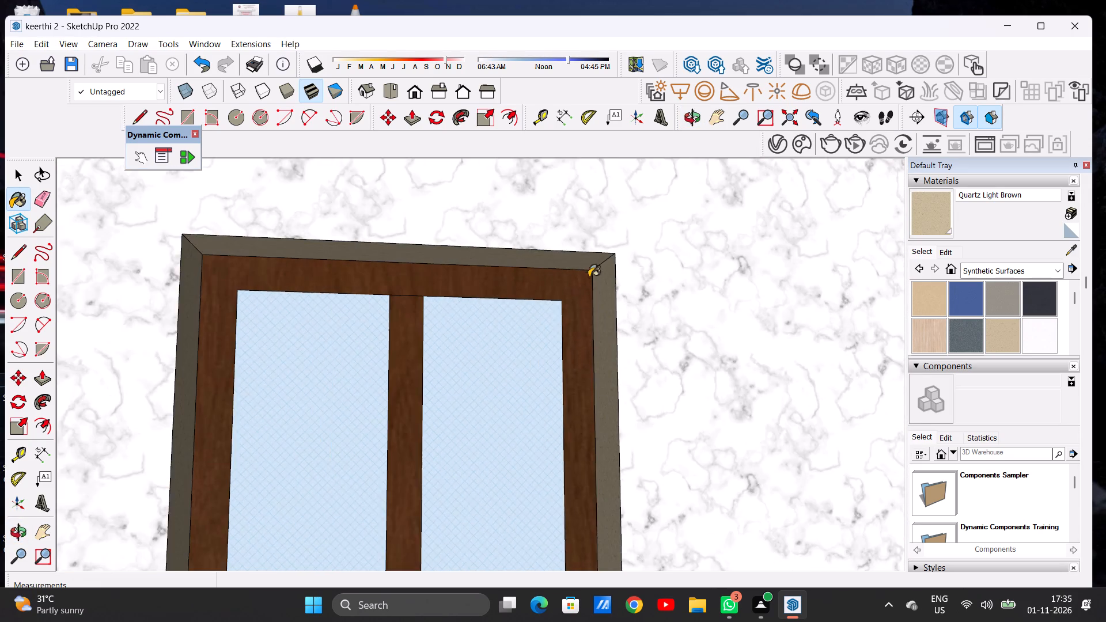
Examine the door and window opening reveals on the balconies from the top floor downward for unpainted faces.
{"action": "scroll", "coordinate": [589, 277], "scroll_direction": "down", "scroll_amount": 7}
{"action": "scroll", "coordinate": [543, 282], "scroll_direction": "up", "scroll_amount": 1}
{"action": "scroll", "coordinate": [543, 282], "scroll_direction": "down", "scroll_amount": 4}
{"action": "middle_click_drag", "start_coordinate": [516, 286], "coordinate": [433, 337]}
{"action": "scroll", "coordinate": [461, 323], "scroll_direction": "down", "scroll_amount": 5}
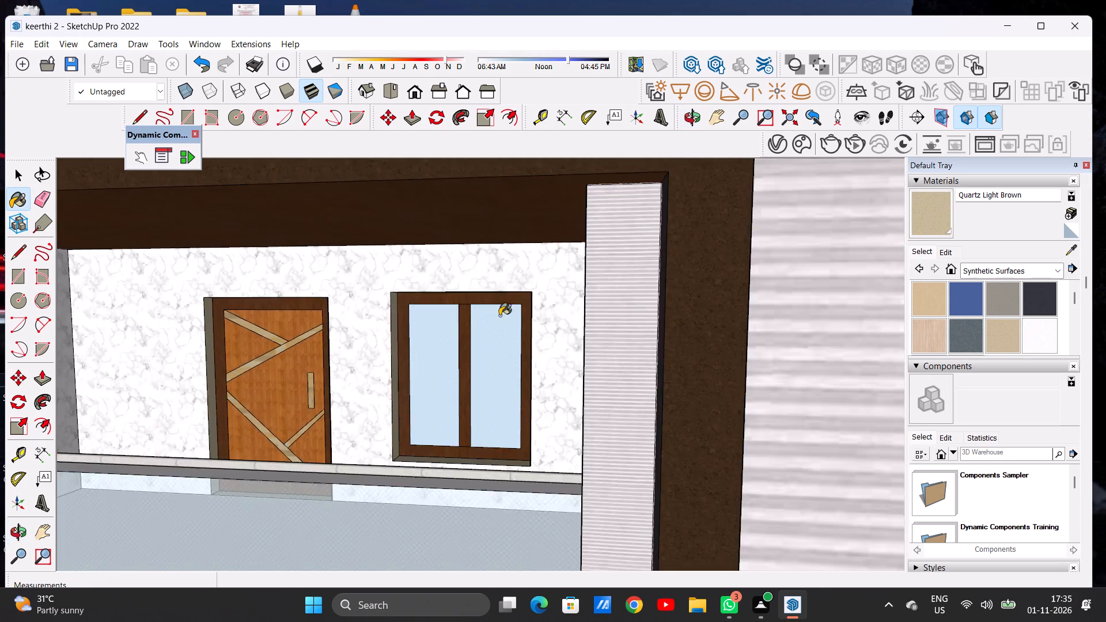
{"action": "scroll", "coordinate": [499, 316], "scroll_direction": "down", "scroll_amount": 12}
{"action": "scroll", "coordinate": [525, 289], "scroll_direction": "up", "scroll_amount": 1}
{"action": "scroll", "coordinate": [525, 289], "scroll_direction": "down", "scroll_amount": 5}
{"action": "scroll", "coordinate": [479, 462], "scroll_direction": "up", "scroll_amount": 12}
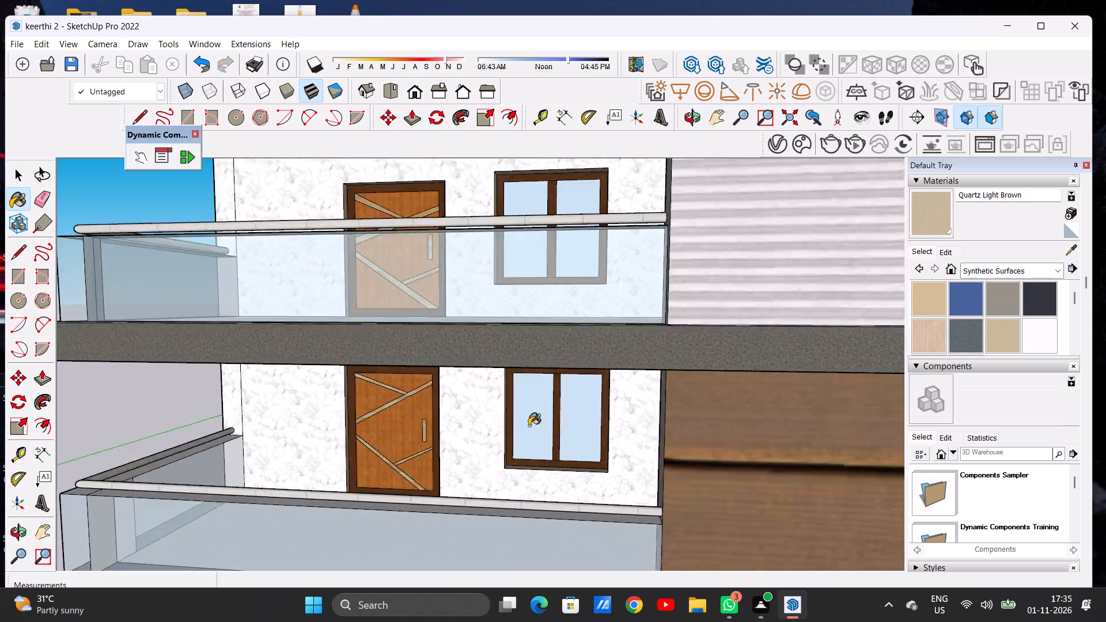
{"action": "scroll", "coordinate": [529, 426], "scroll_direction": "up", "scroll_amount": 13}
{"action": "middle_click_drag", "start_coordinate": [558, 388], "coordinate": [636, 397]}
{"action": "scroll", "coordinate": [522, 397], "scroll_direction": "down", "scroll_amount": 20}
{"action": "scroll", "coordinate": [522, 397], "scroll_direction": "down", "scroll_amount": 11}
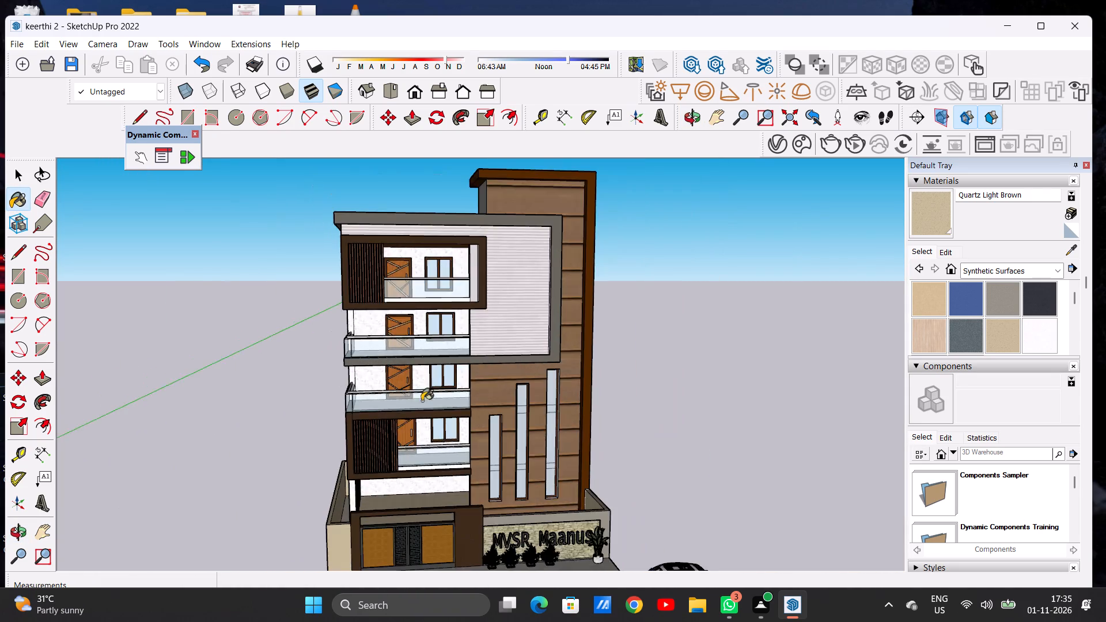
Paint the top reveal of the window opening on the lower slatted balcony with Quartz Light Brown.
{"action": "scroll", "coordinate": [446, 443], "scroll_direction": "up", "scroll_amount": 20}
{"action": "scroll", "coordinate": [446, 443], "scroll_direction": "up", "scroll_amount": 7}
{"action": "middle_click_drag", "start_coordinate": [490, 366], "coordinate": [419, 390]}
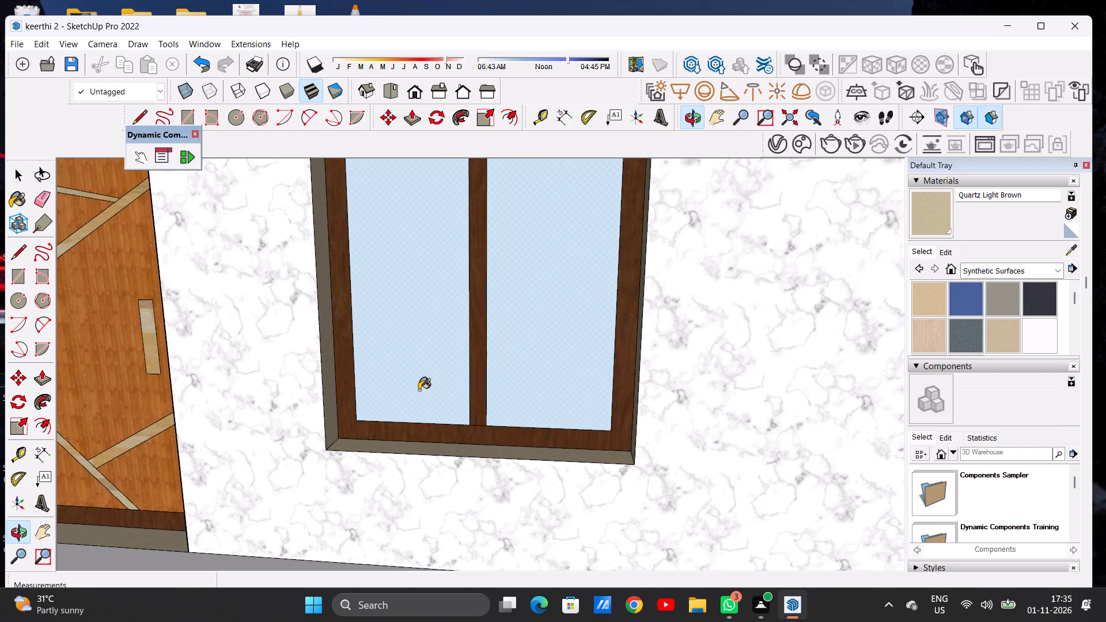
{"action": "scroll", "coordinate": [406, 387], "scroll_direction": "down", "scroll_amount": 9}
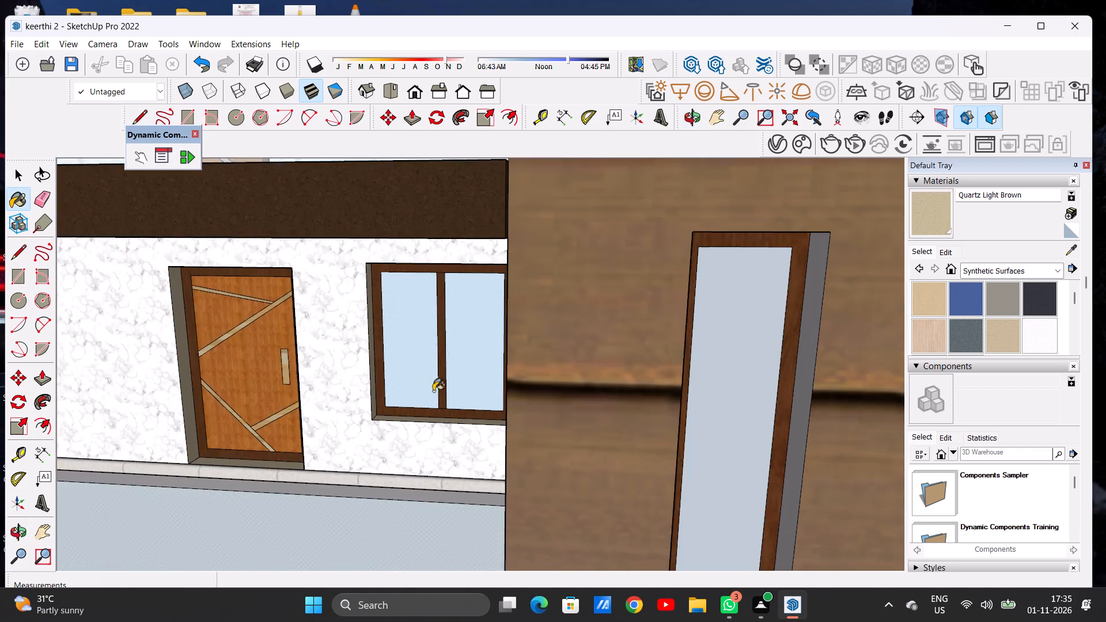
{"action": "scroll", "coordinate": [433, 391], "scroll_direction": "down", "scroll_amount": 6}
{"action": "middle_click_drag", "start_coordinate": [377, 397], "coordinate": [493, 360]}
{"action": "scroll", "coordinate": [464, 361], "scroll_direction": "up", "scroll_amount": 13}
{"action": "scroll", "coordinate": [423, 342], "scroll_direction": "down", "scroll_amount": 1}
{"action": "scroll", "coordinate": [423, 342], "scroll_direction": "up", "scroll_amount": 2}
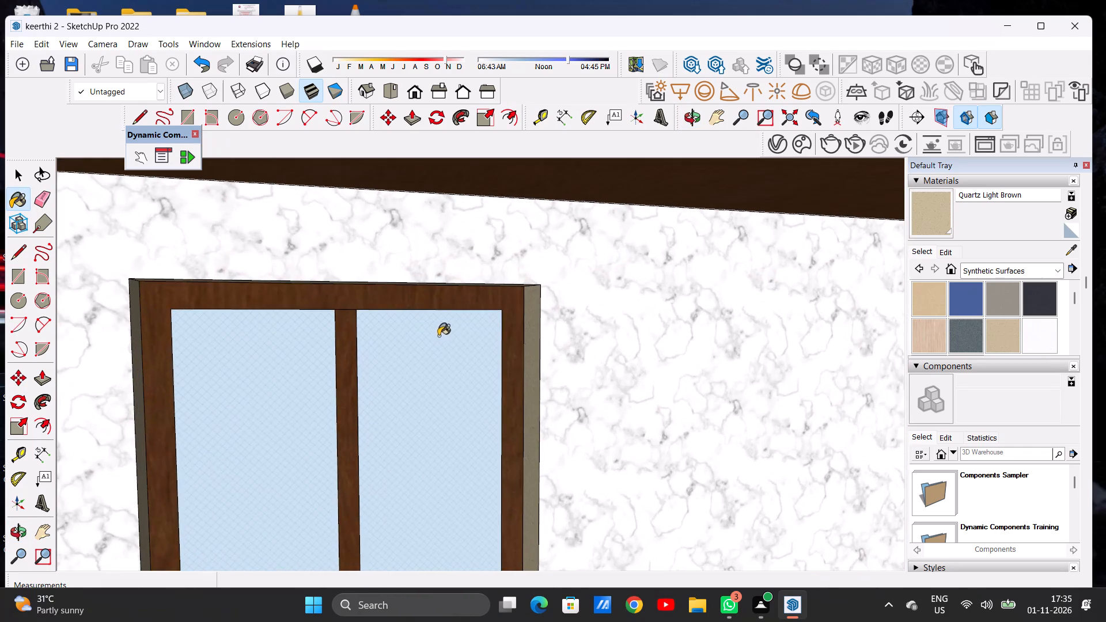
{"action": "middle_click_drag", "start_coordinate": [444, 338], "coordinate": [232, 275]}
{"action": "scroll", "coordinate": [286, 318], "scroll_direction": "up", "scroll_amount": 4}
{"action": "scroll", "coordinate": [291, 333], "scroll_direction": "down", "scroll_amount": 1}
{"action": "scroll", "coordinate": [294, 334], "scroll_direction": "up", "scroll_amount": 1}
{"action": "scroll", "coordinate": [294, 334], "scroll_direction": "down", "scroll_amount": 1}
{"action": "scroll", "coordinate": [294, 334], "scroll_direction": "up", "scroll_amount": 1}
{"action": "scroll", "coordinate": [294, 334], "scroll_direction": "down", "scroll_amount": 1}
{"action": "scroll", "coordinate": [294, 334], "scroll_direction": "up", "scroll_amount": 7}
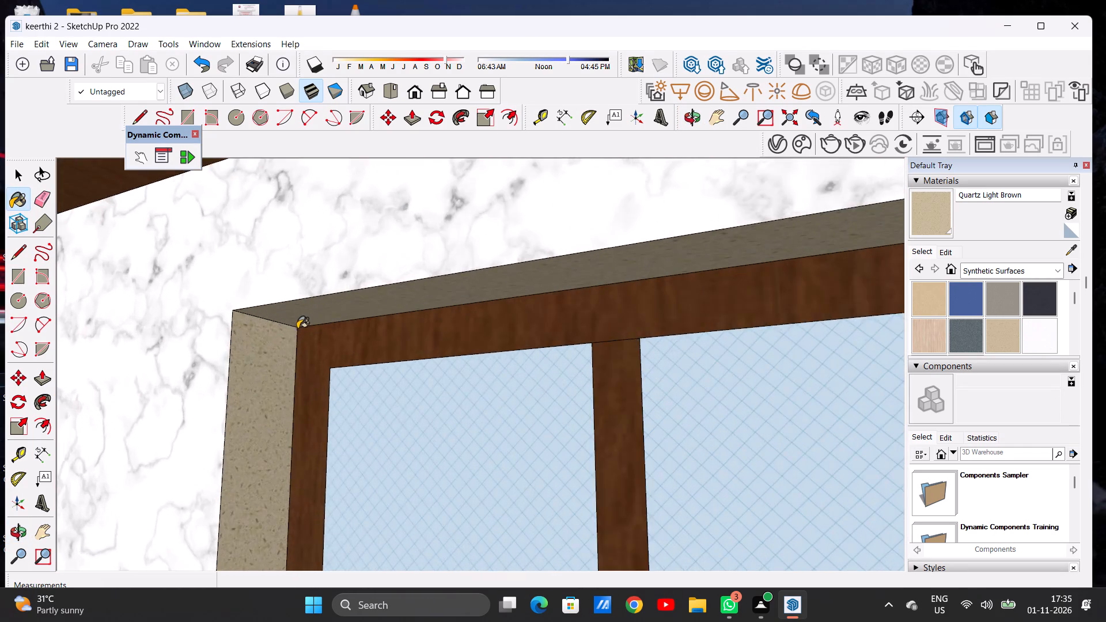
{"action": "scroll", "coordinate": [297, 329], "scroll_direction": "up", "scroll_amount": 4}
{"action": "left_click", "coordinate": [300, 313]}
{"action": "scroll", "coordinate": [343, 327], "scroll_direction": "down", "scroll_amount": 14}
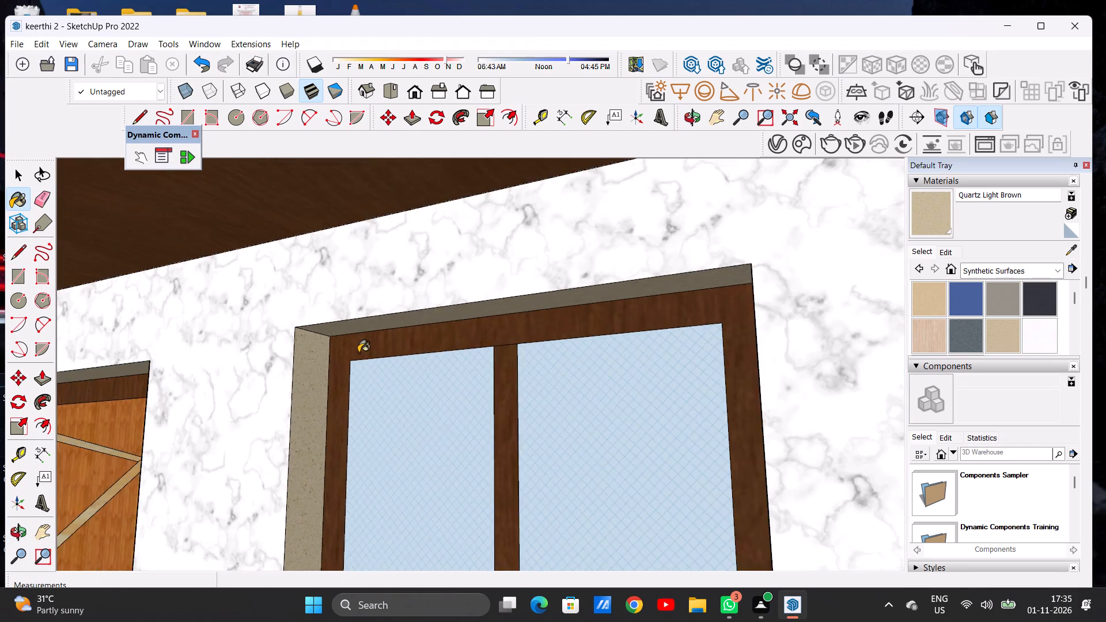
Examine the reveals of the tall narrow facade windows and the building's whole front elevation for unpainted surfaces.
{"action": "scroll", "coordinate": [358, 352], "scroll_direction": "down", "scroll_amount": 13}
{"action": "scroll", "coordinate": [401, 370], "scroll_direction": "down", "scroll_amount": 4}
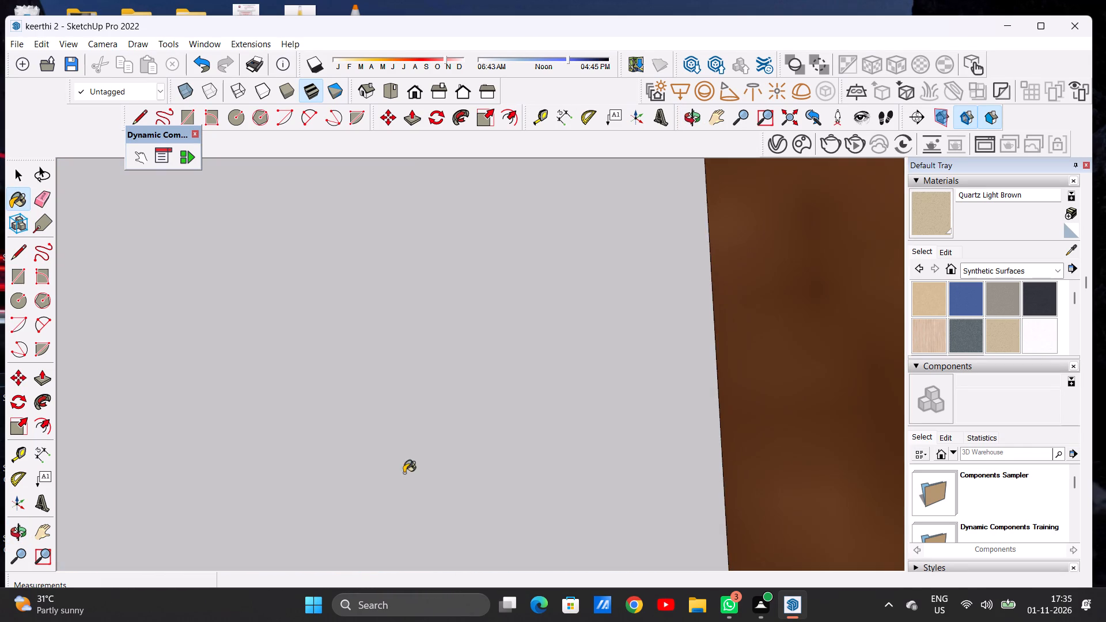
{"action": "scroll", "coordinate": [404, 473], "scroll_direction": "down", "scroll_amount": 12}
{"action": "scroll", "coordinate": [452, 443], "scroll_direction": "up", "scroll_amount": 1}
{"action": "scroll", "coordinate": [452, 443], "scroll_direction": "down", "scroll_amount": 9}
{"action": "scroll", "coordinate": [477, 443], "scroll_direction": "up", "scroll_amount": 1}
{"action": "scroll", "coordinate": [477, 443], "scroll_direction": "down", "scroll_amount": 18}
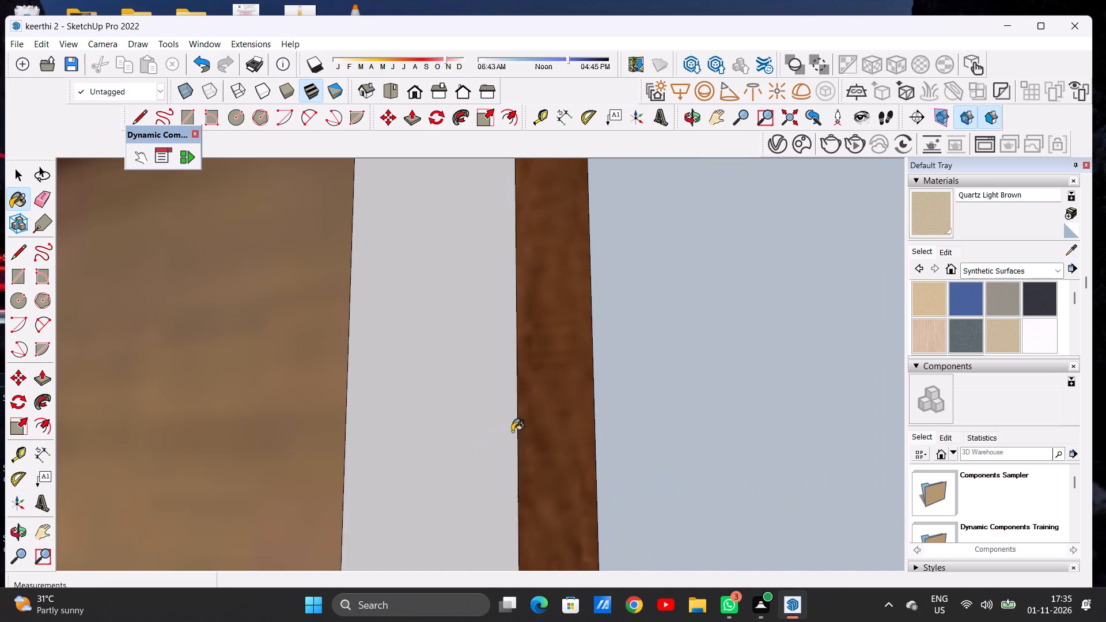
{"action": "scroll", "coordinate": [512, 431], "scroll_direction": "down", "scroll_amount": 20}
{"action": "scroll", "coordinate": [512, 431], "scroll_direction": "down", "scroll_amount": 20}
{"action": "scroll", "coordinate": [512, 431], "scroll_direction": "down", "scroll_amount": 1}
{"action": "scroll", "coordinate": [549, 404], "scroll_direction": "up", "scroll_amount": 1}
{"action": "scroll", "coordinate": [549, 404], "scroll_direction": "down", "scroll_amount": 3}
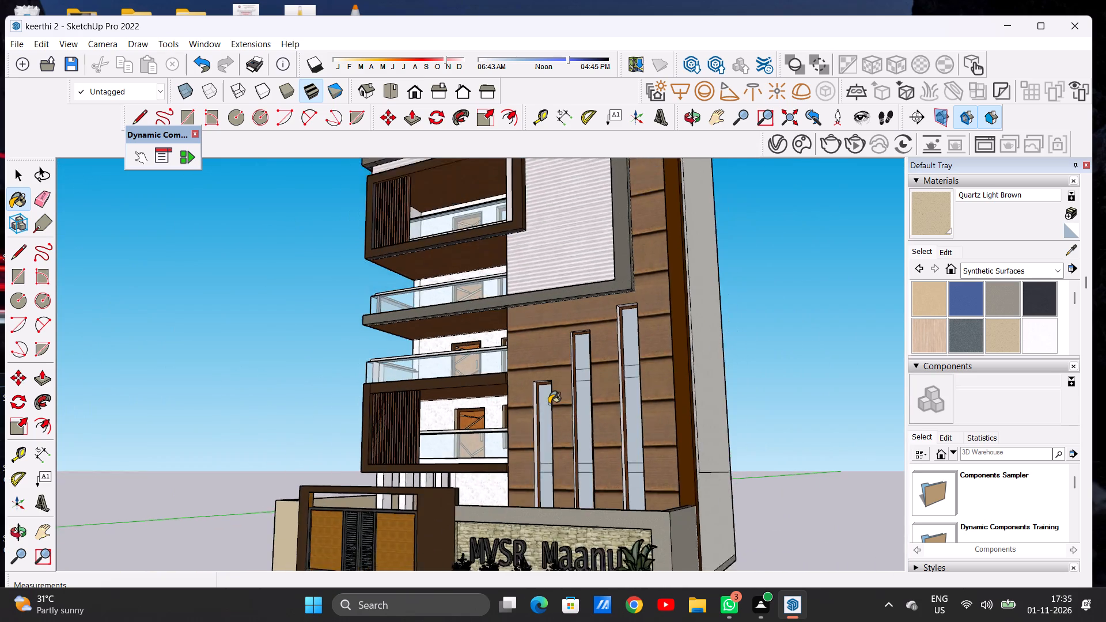
{"action": "scroll", "coordinate": [549, 404], "scroll_direction": "down", "scroll_amount": 10}
{"action": "middle_click_drag", "start_coordinate": [501, 418], "coordinate": [577, 510]}
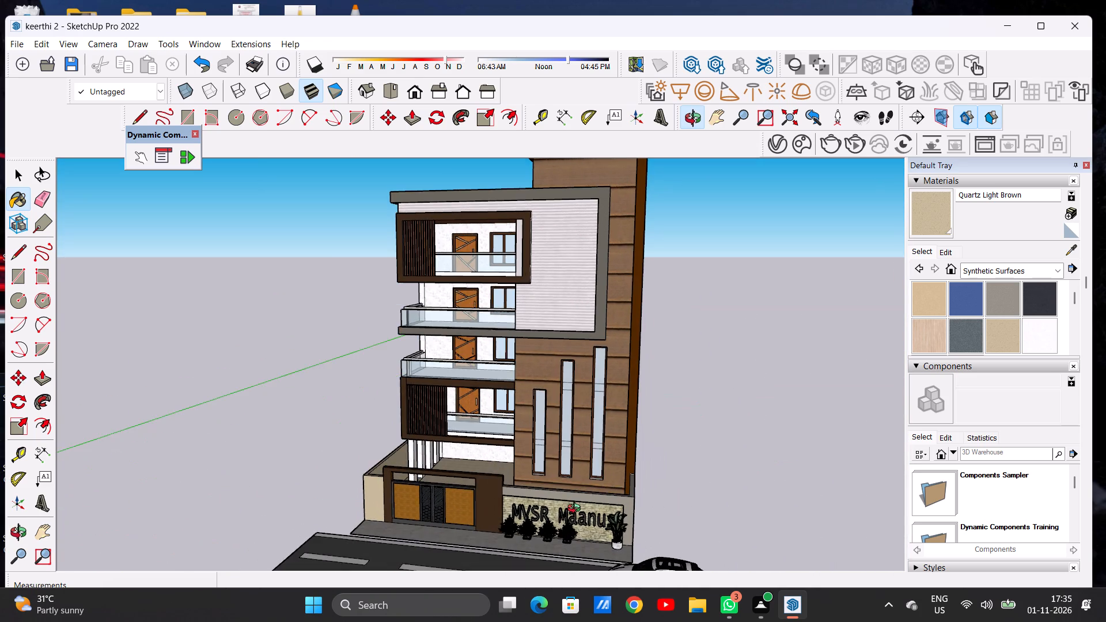
{"action": "middle_click_drag", "start_coordinate": [577, 510], "coordinate": [587, 522]}
{"action": "scroll", "coordinate": [498, 397], "scroll_direction": "down", "scroll_amount": 6}
{"action": "middle_click_drag", "start_coordinate": [515, 428], "coordinate": [550, 471]}
{"action": "key", "text": "space"}
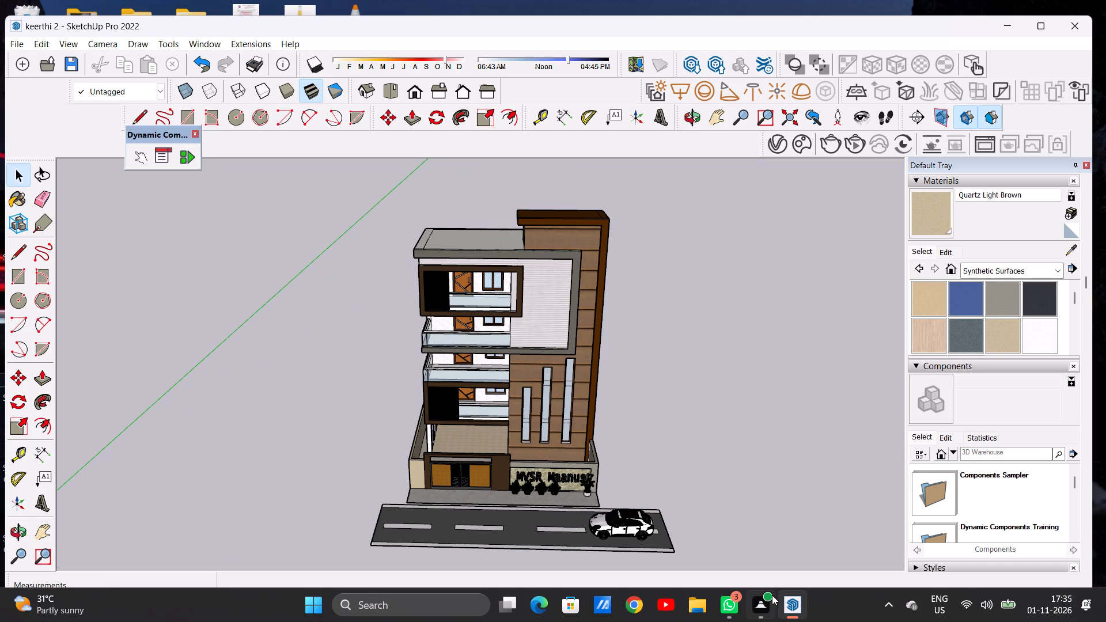
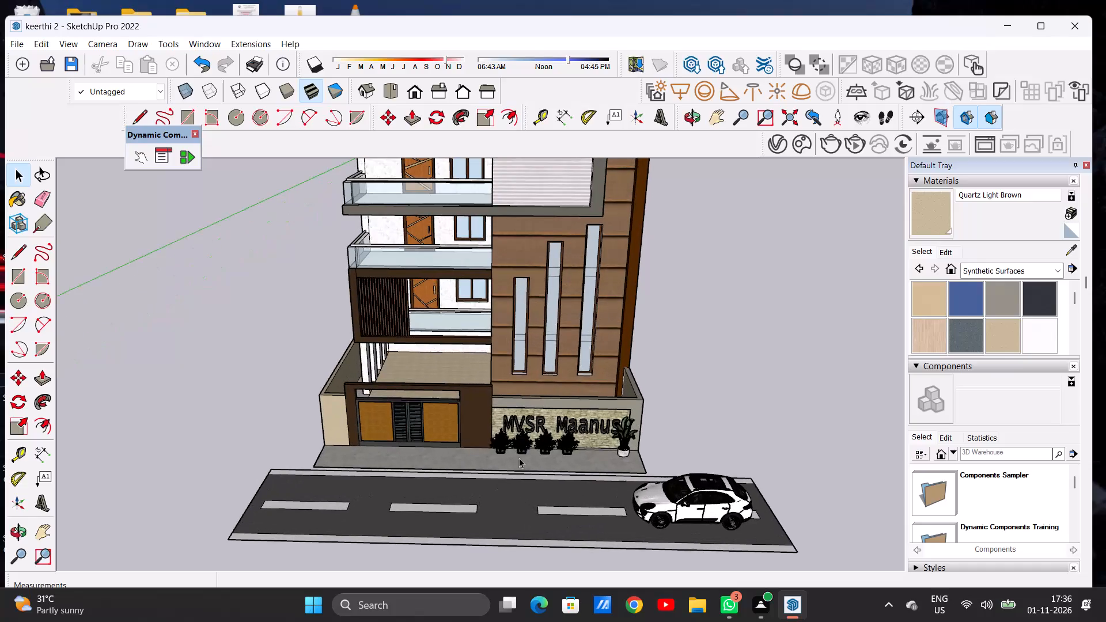
Save the building model with its whole front elevation, the road and the car in view.
{"action": "scroll", "coordinate": [528, 454], "scroll_direction": "up", "scroll_amount": 1}
{"action": "middle_click_drag", "start_coordinate": [527, 453], "coordinate": [512, 369]}
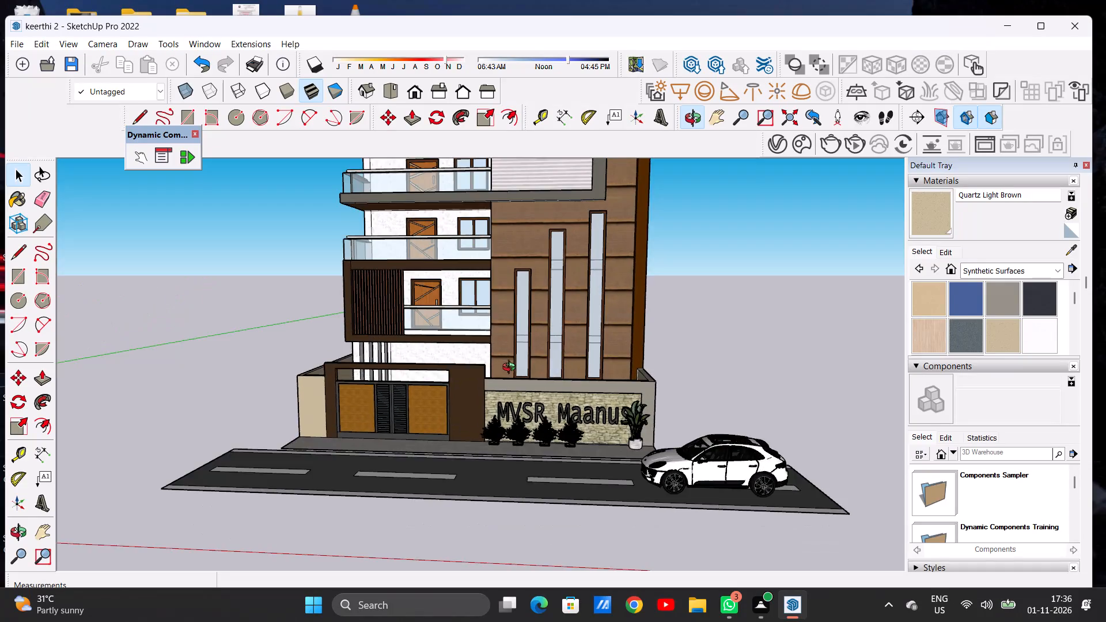
{"action": "middle_click_drag", "start_coordinate": [512, 369], "coordinate": [523, 402]}
{"action": "scroll", "coordinate": [510, 415], "scroll_direction": "down", "scroll_amount": 20}
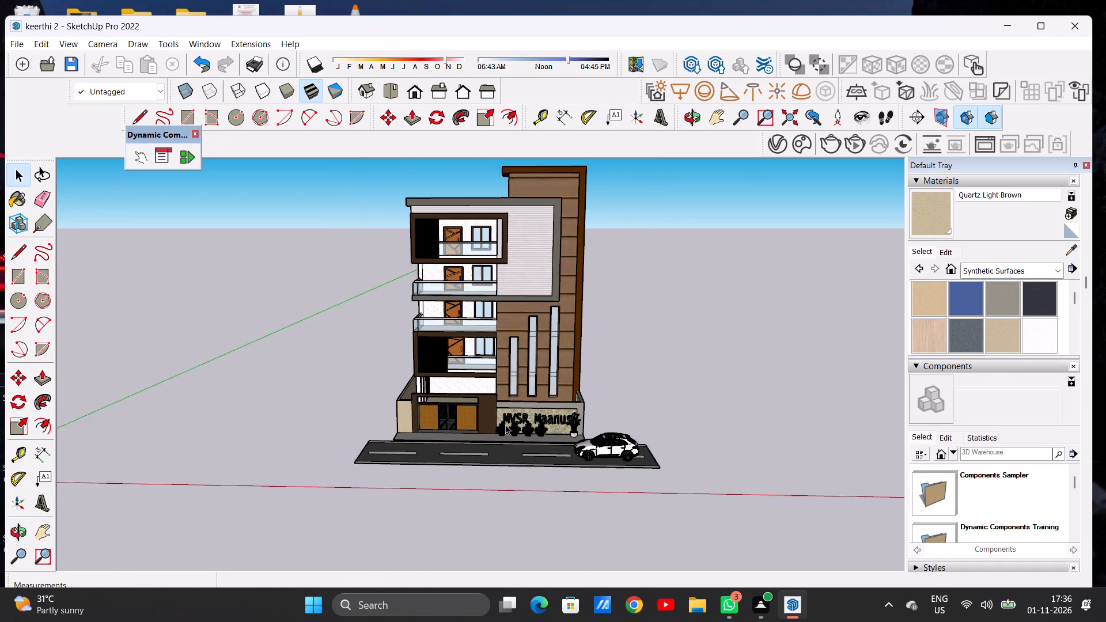
{"action": "scroll", "coordinate": [505, 424], "scroll_direction": "down", "scroll_amount": 2}
{"action": "scroll", "coordinate": [505, 424], "scroll_direction": "up", "scroll_amount": 3}
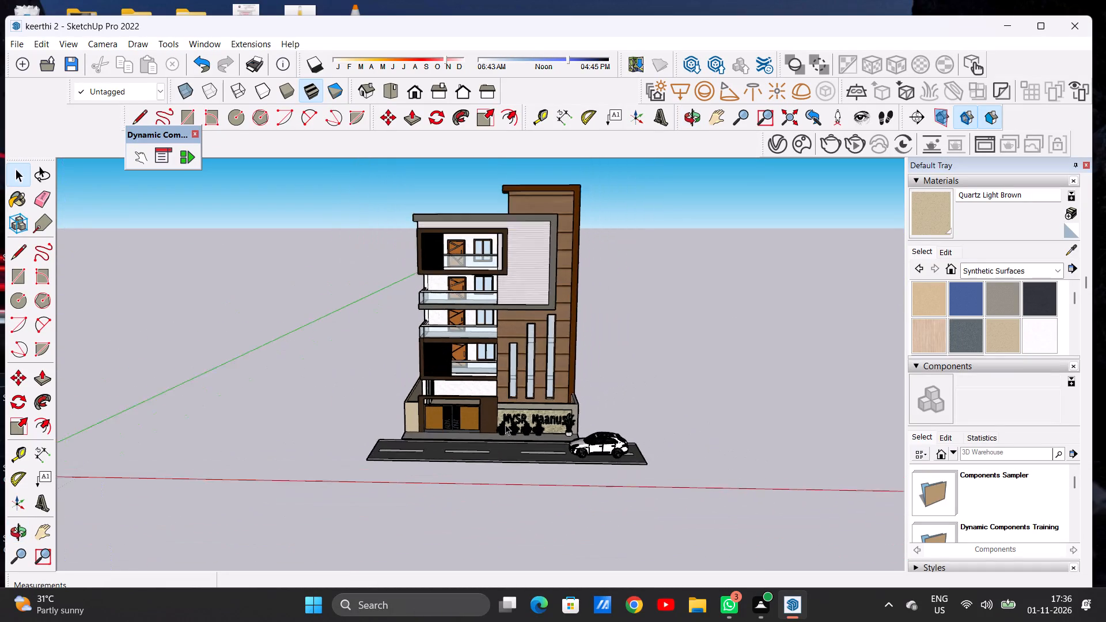
{"action": "scroll", "coordinate": [505, 424], "scroll_direction": "down", "scroll_amount": 1}
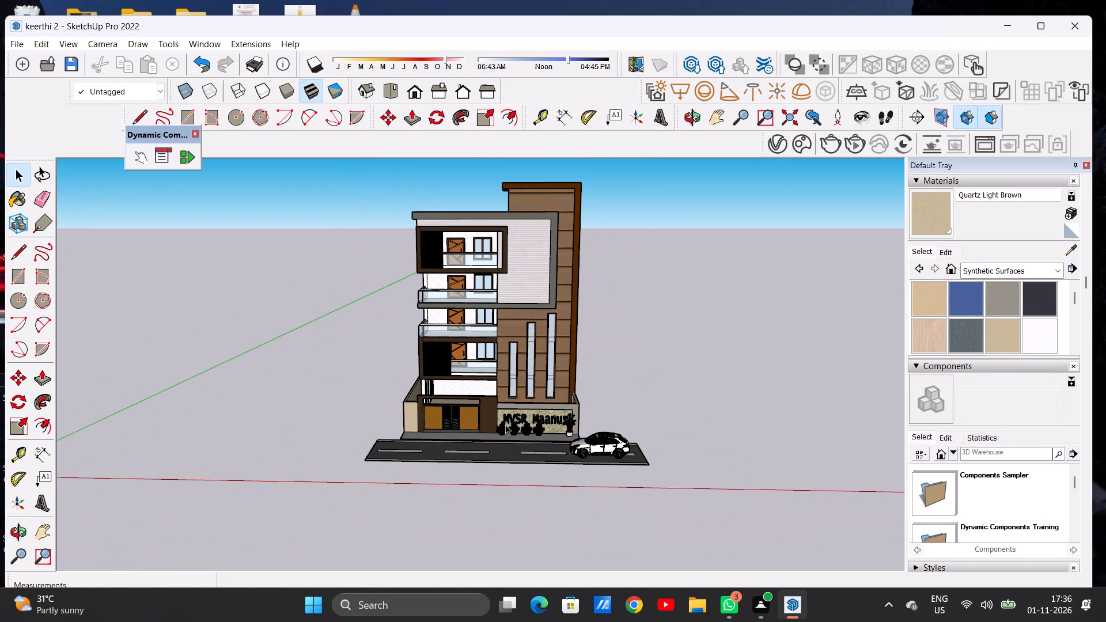
{"action": "key", "text": "ctrl+s"}
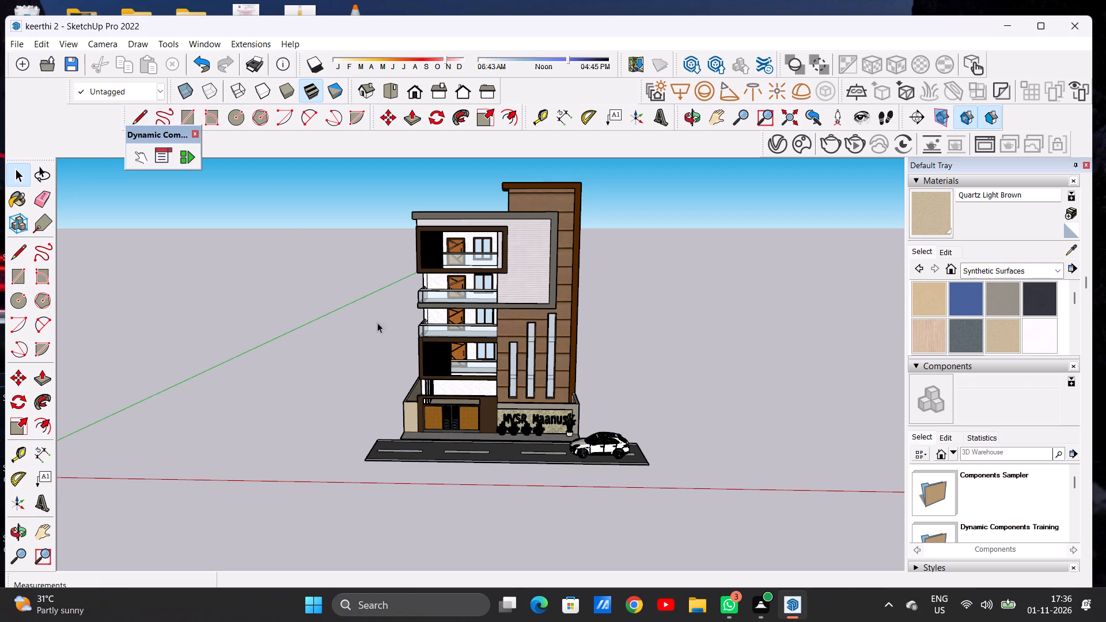
Export the current view as a 2D JPEG image named keerthi 2 pdf in the Downloads folder.
{"action": "left_click", "coordinate": [17, 45]}
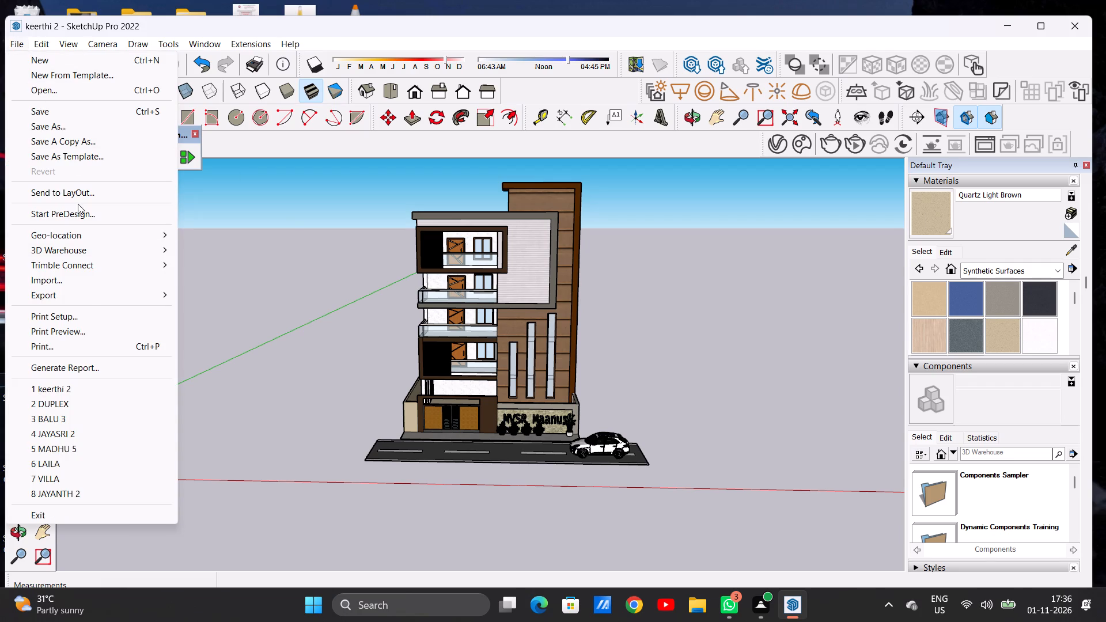
{"action": "left_click", "coordinate": [81, 293]}
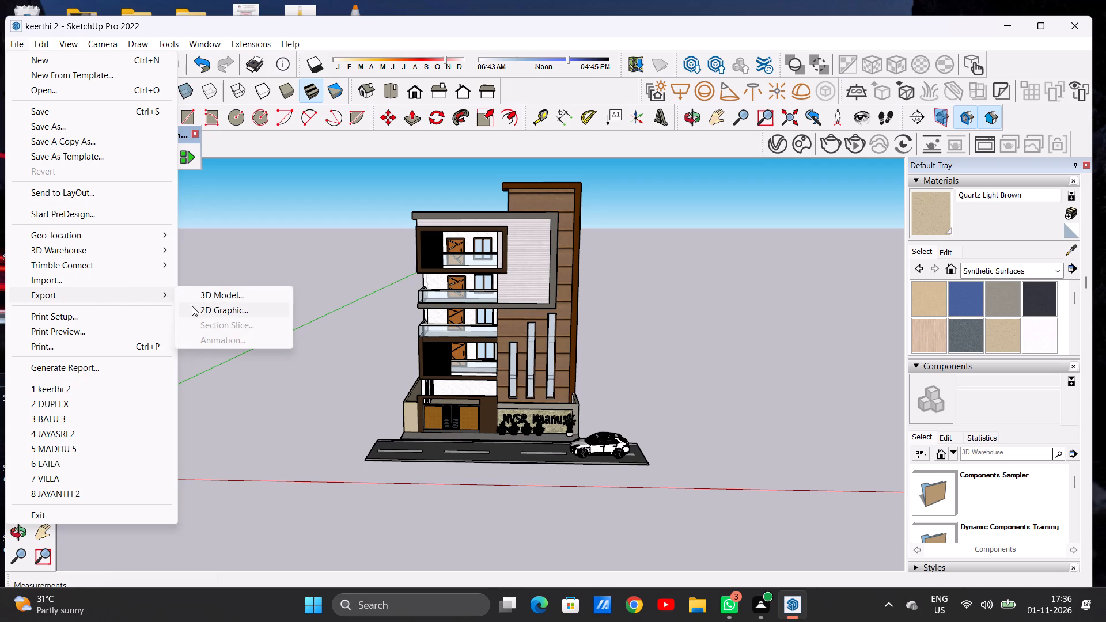
{"action": "left_click", "coordinate": [194, 309]}
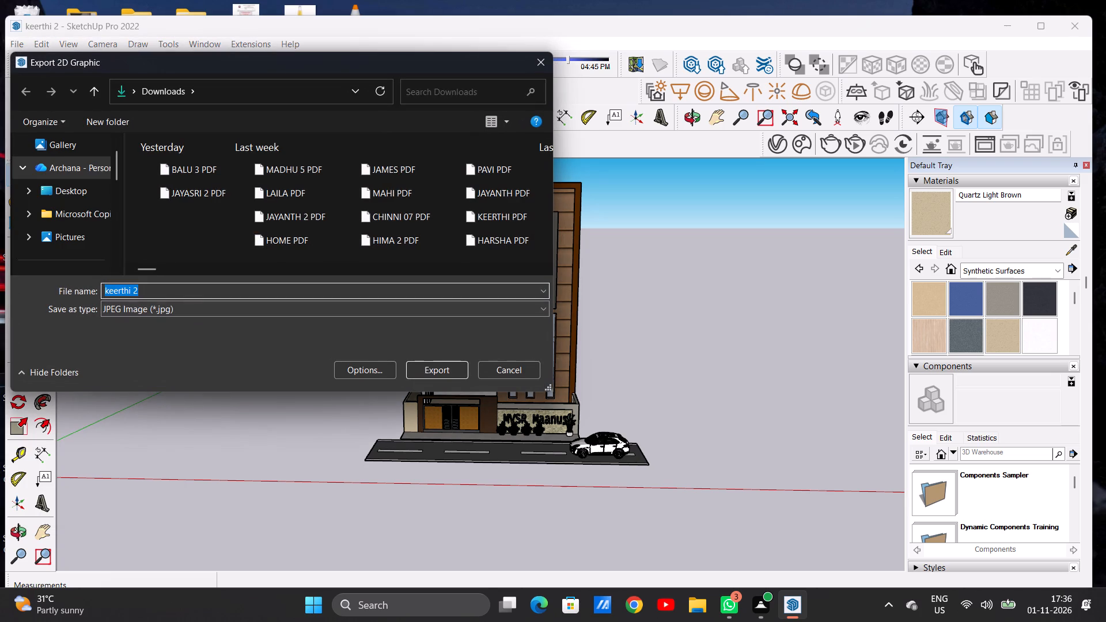
{"action": "left_click", "coordinate": [190, 292]}
{"action": "key", "text": "space"}
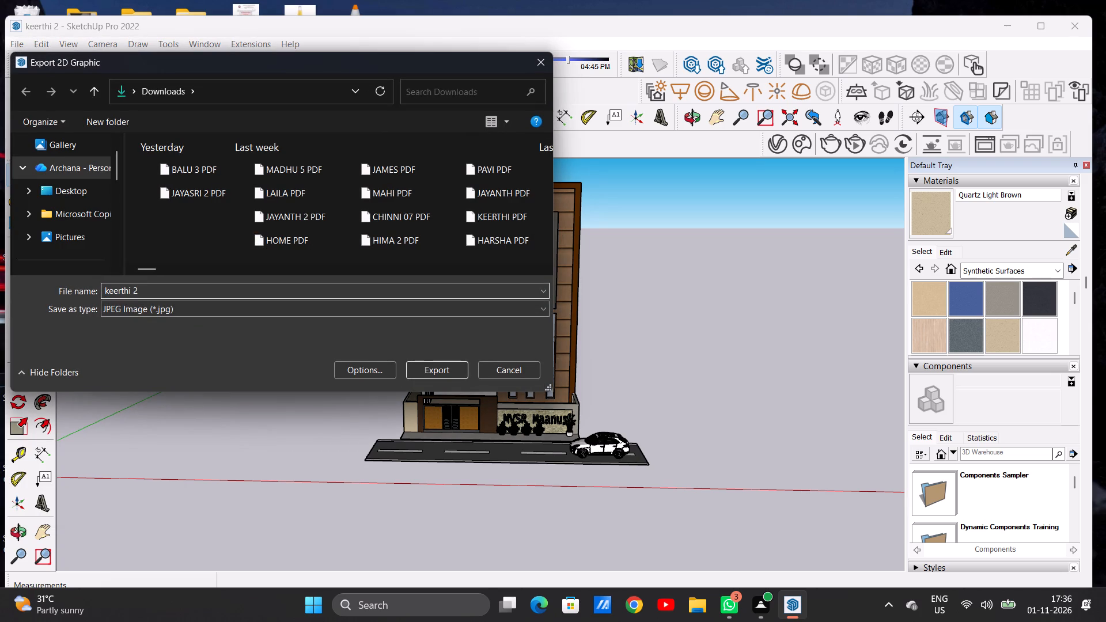
{"action": "key", "text": "p"}
{"action": "type", "text": "df"}
{"action": "left_click", "coordinate": [285, 291]}
{"action": "key", "text": "BackSpace"}
{"action": "key", "text": "BackSpace"}
{"action": "key", "text": "BackSpace"}
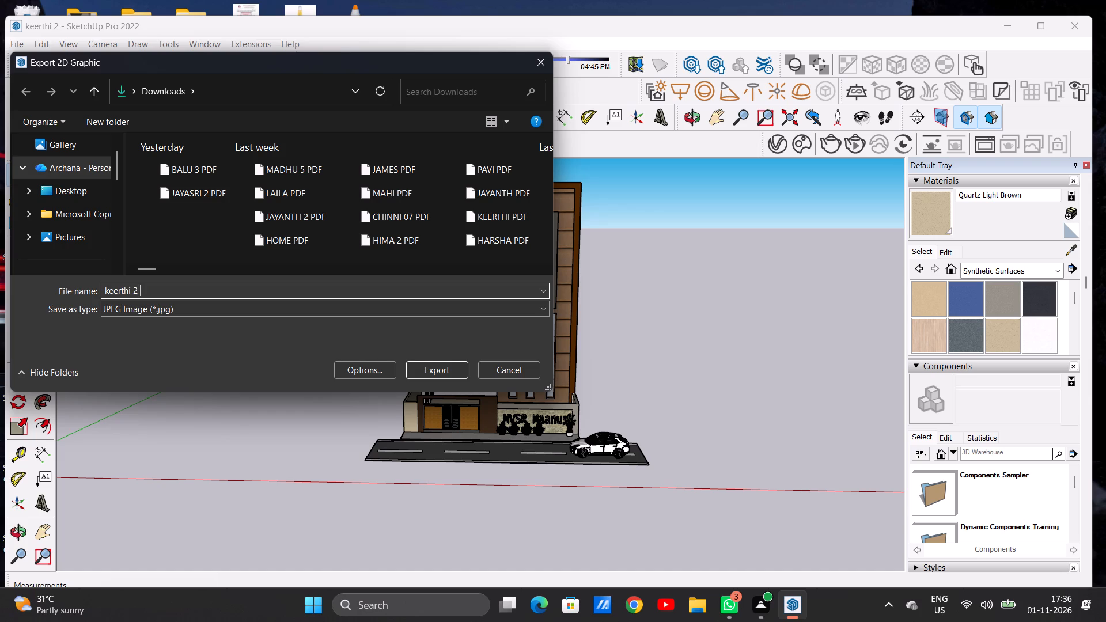
{"action": "type", "text": "pdf"}
{"action": "left_click", "coordinate": [435, 366]}
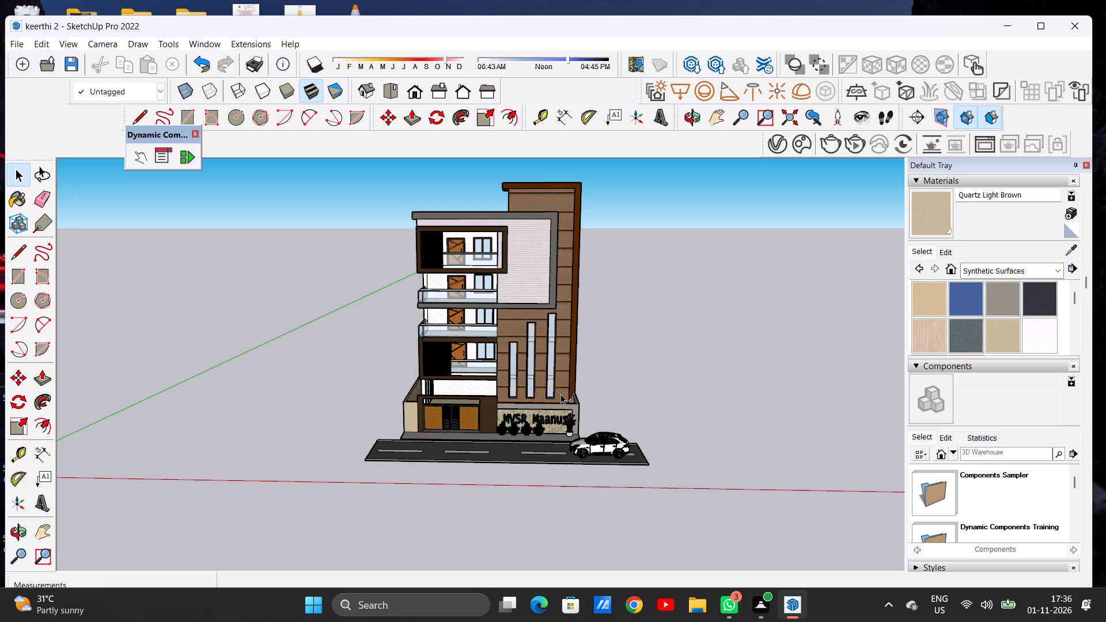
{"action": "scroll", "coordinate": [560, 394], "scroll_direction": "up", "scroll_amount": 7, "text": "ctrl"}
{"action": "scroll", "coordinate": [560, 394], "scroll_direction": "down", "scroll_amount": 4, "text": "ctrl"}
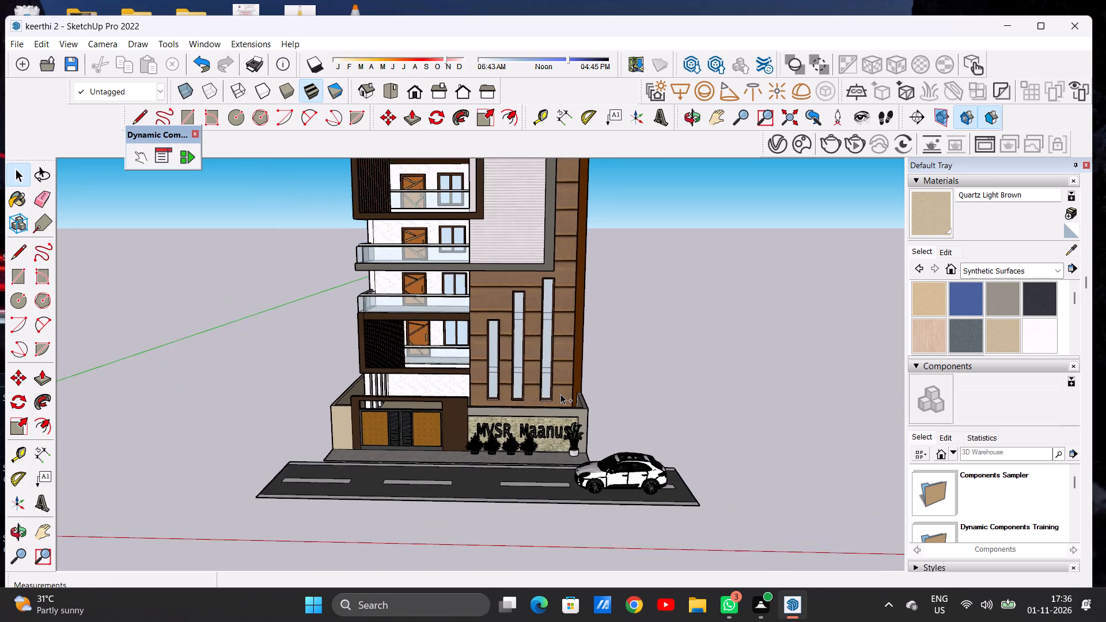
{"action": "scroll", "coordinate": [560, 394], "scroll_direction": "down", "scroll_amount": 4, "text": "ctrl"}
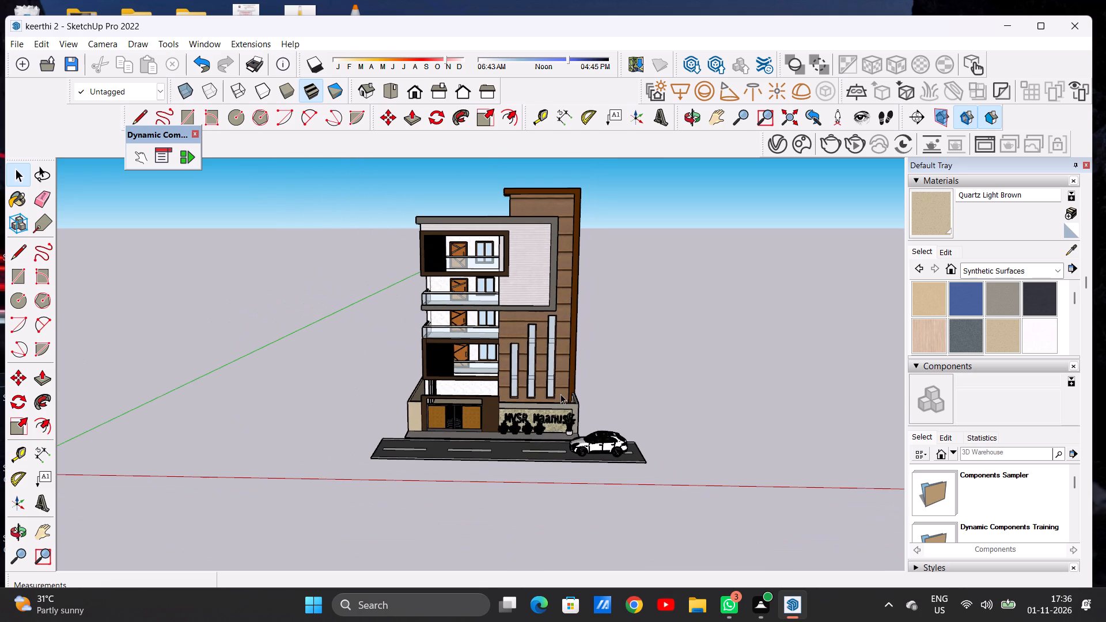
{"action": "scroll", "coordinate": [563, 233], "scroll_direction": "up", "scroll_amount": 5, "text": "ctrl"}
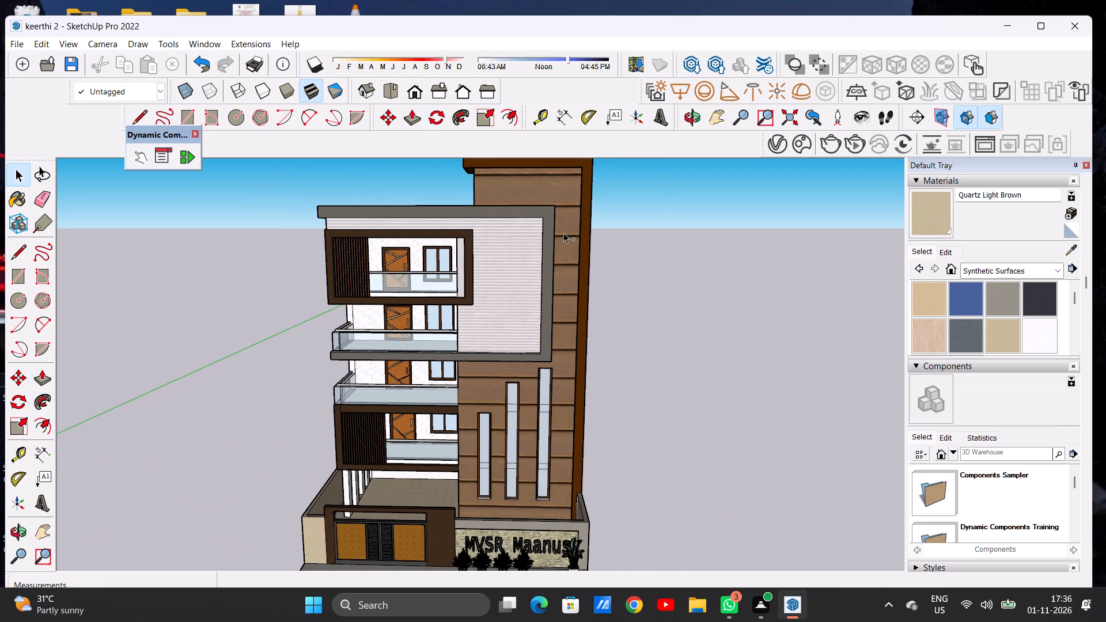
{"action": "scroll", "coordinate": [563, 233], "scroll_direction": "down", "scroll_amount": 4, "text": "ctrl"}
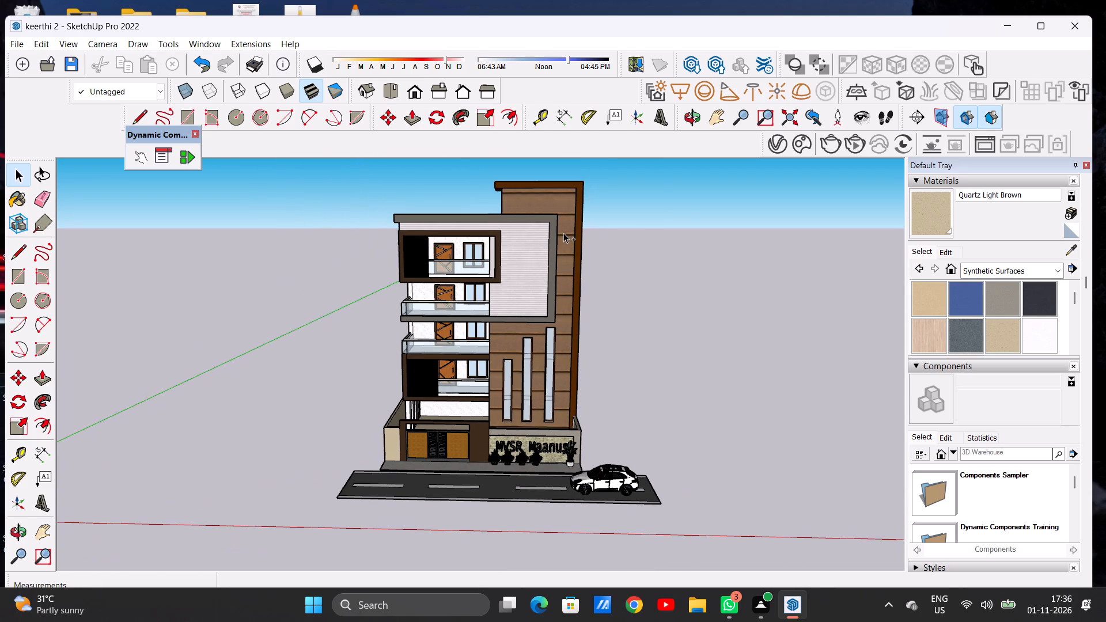